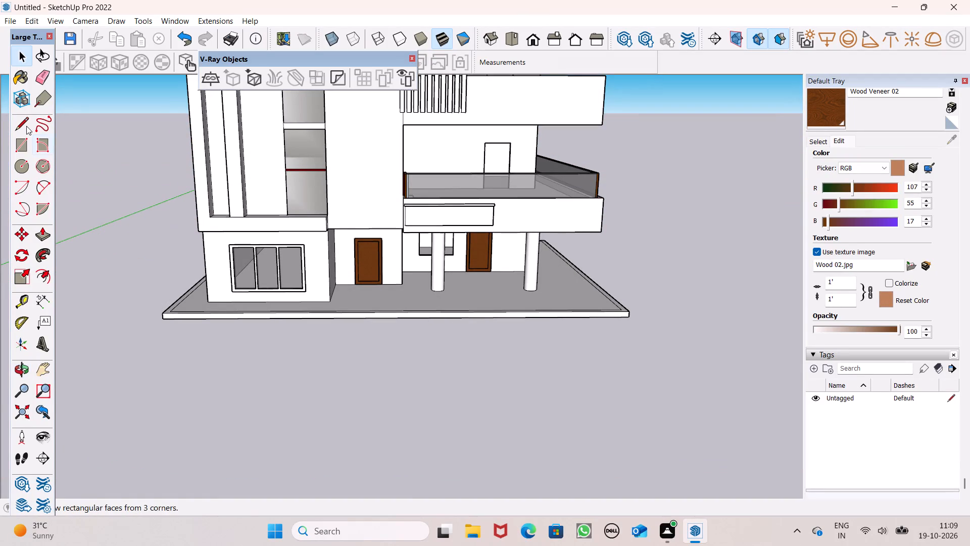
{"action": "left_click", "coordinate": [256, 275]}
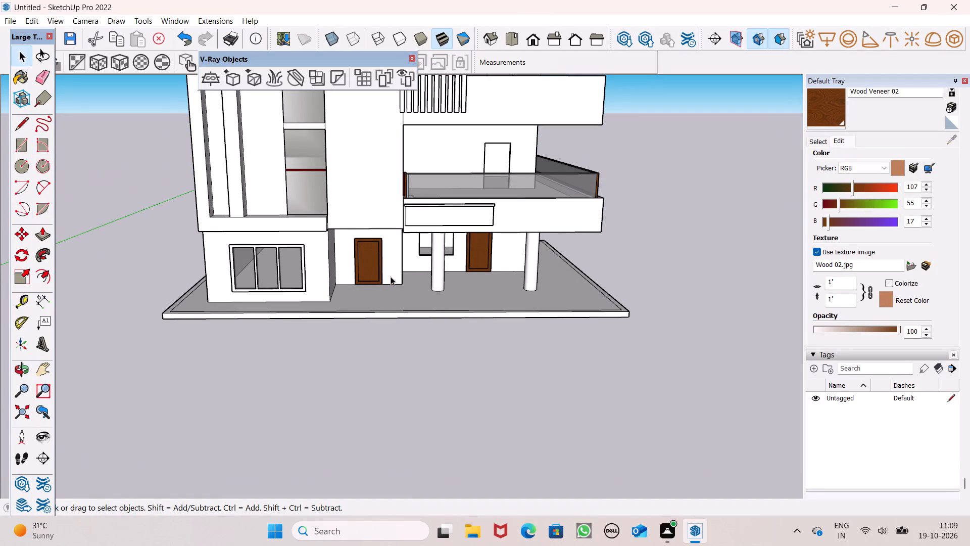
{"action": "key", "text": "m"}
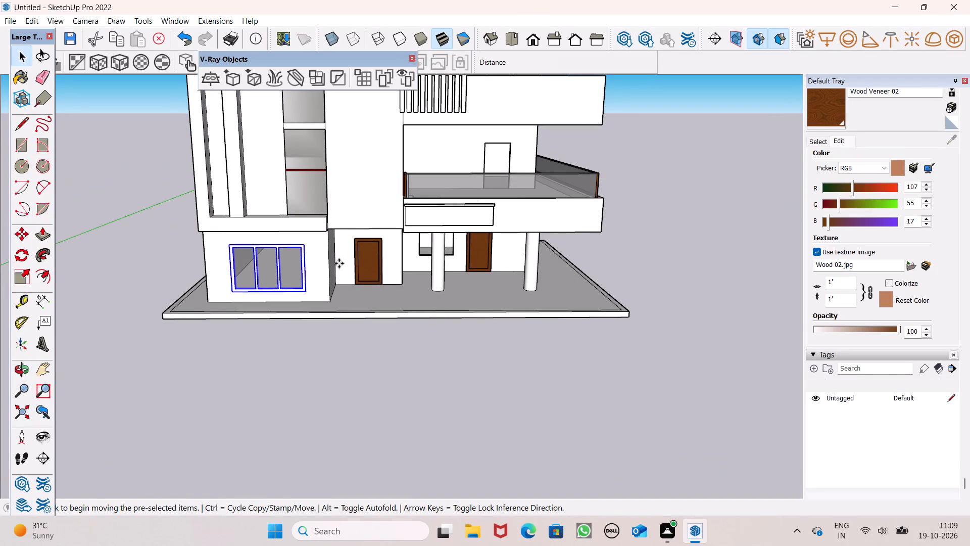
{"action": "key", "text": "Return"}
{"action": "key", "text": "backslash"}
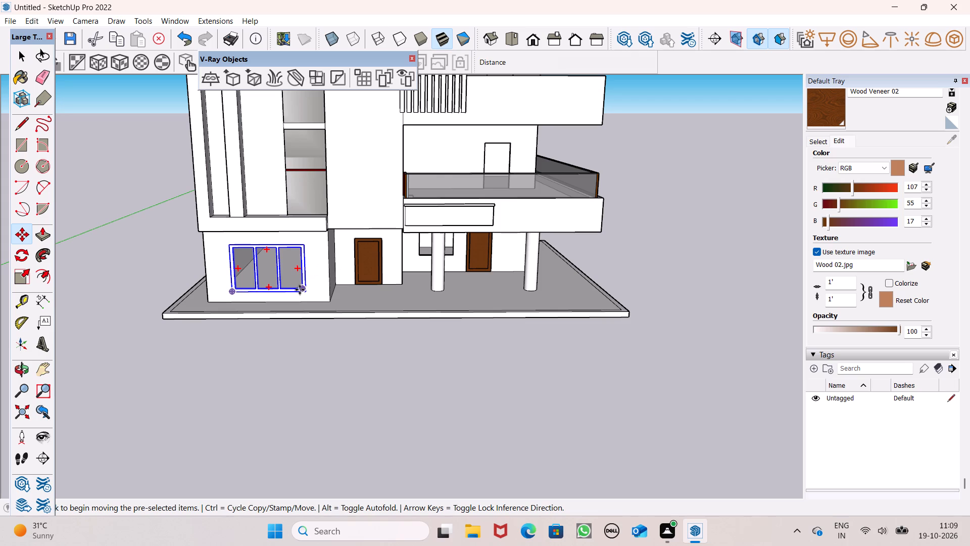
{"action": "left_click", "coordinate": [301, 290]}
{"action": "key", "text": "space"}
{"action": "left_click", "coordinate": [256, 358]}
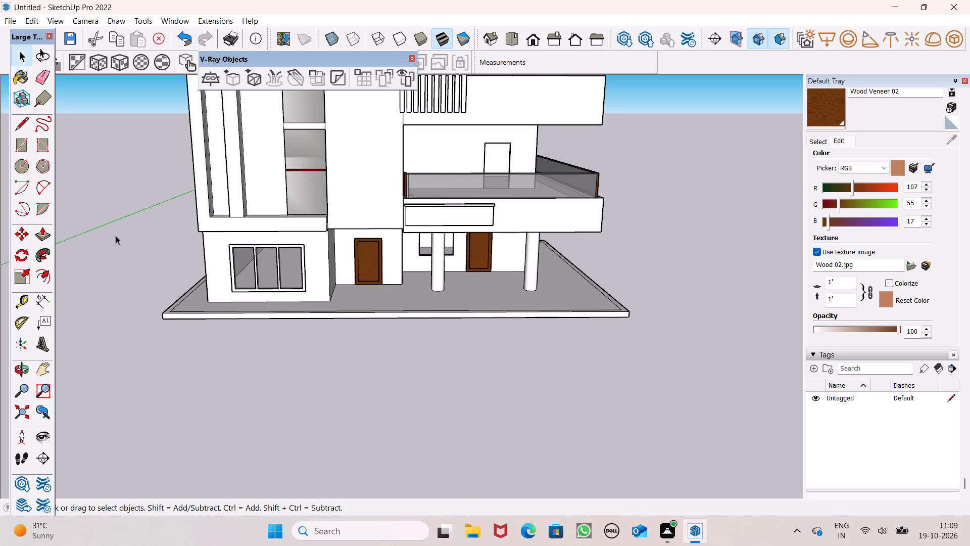
Draw an upright rectangle about 1' 10" by 2' in front of the house's porch.
{"action": "left_click", "coordinate": [17, 152]}
{"action": "scroll", "coordinate": [420, 415], "scroll_direction": "up", "scroll_amount": 1}
{"action": "middle_click_drag", "start_coordinate": [419, 415], "coordinate": [415, 381]}
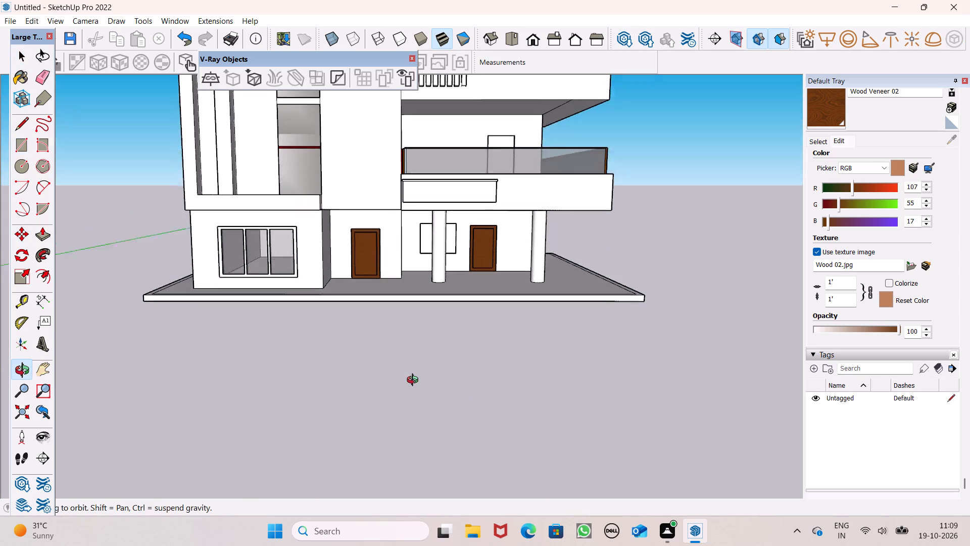
{"action": "middle_click_drag", "start_coordinate": [415, 381], "coordinate": [415, 370]}
{"action": "left_click_drag", "start_coordinate": [422, 315], "coordinate": [428, 326]}
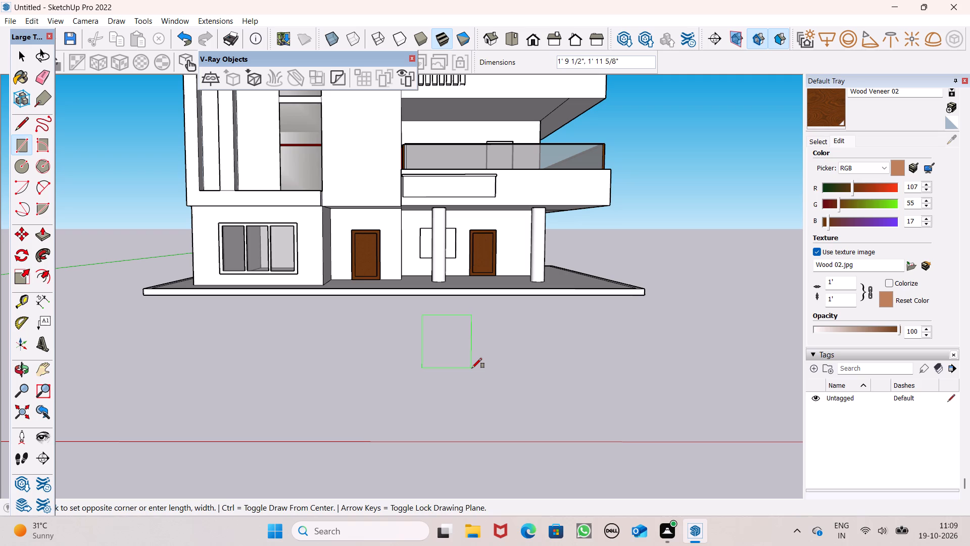
{"action": "left_click", "coordinate": [472, 368]}
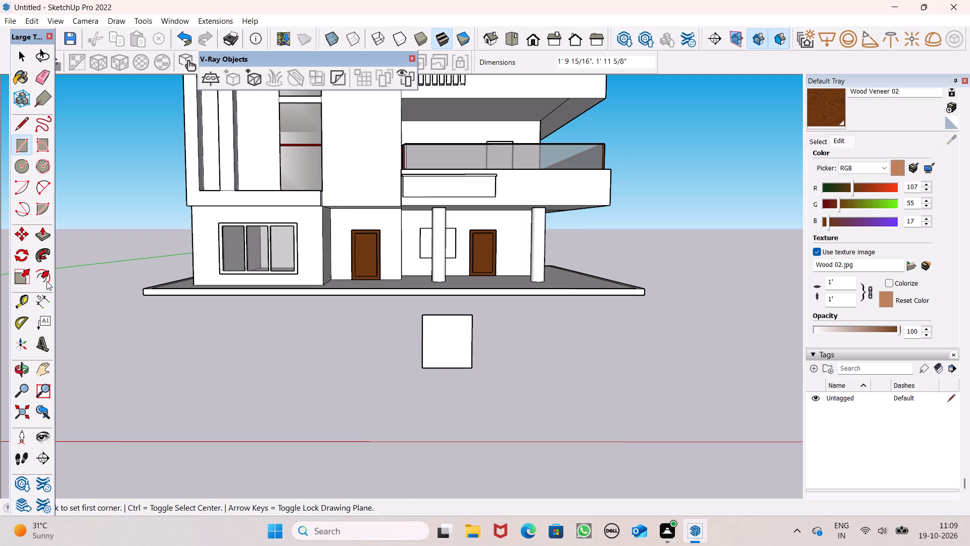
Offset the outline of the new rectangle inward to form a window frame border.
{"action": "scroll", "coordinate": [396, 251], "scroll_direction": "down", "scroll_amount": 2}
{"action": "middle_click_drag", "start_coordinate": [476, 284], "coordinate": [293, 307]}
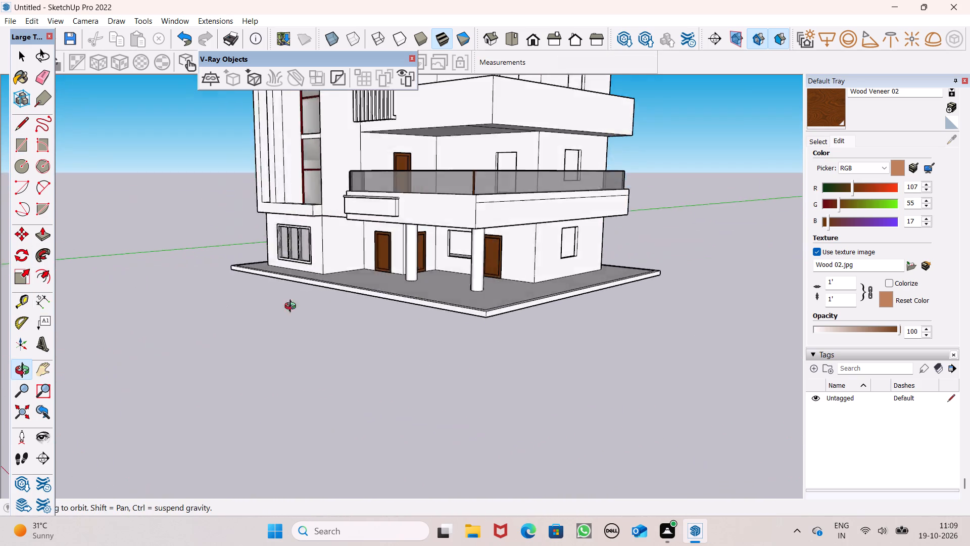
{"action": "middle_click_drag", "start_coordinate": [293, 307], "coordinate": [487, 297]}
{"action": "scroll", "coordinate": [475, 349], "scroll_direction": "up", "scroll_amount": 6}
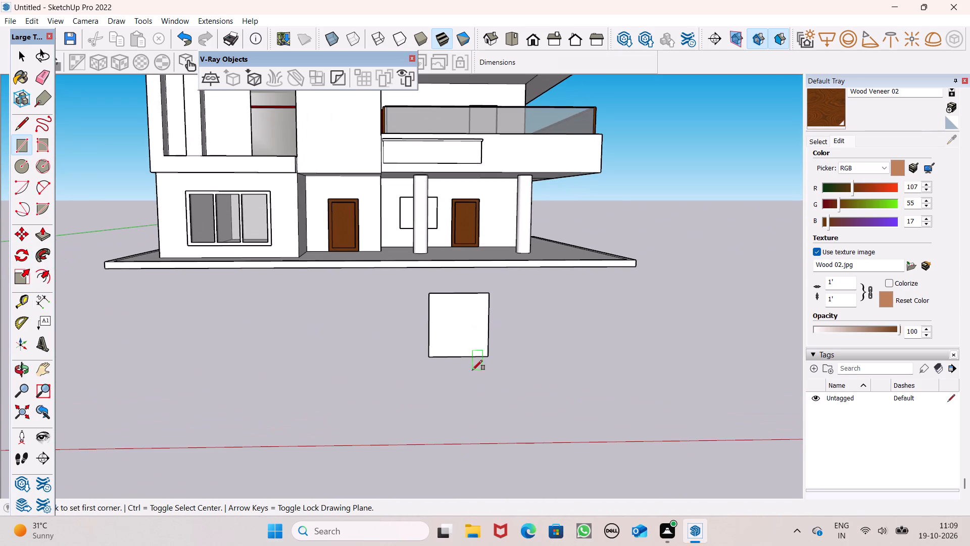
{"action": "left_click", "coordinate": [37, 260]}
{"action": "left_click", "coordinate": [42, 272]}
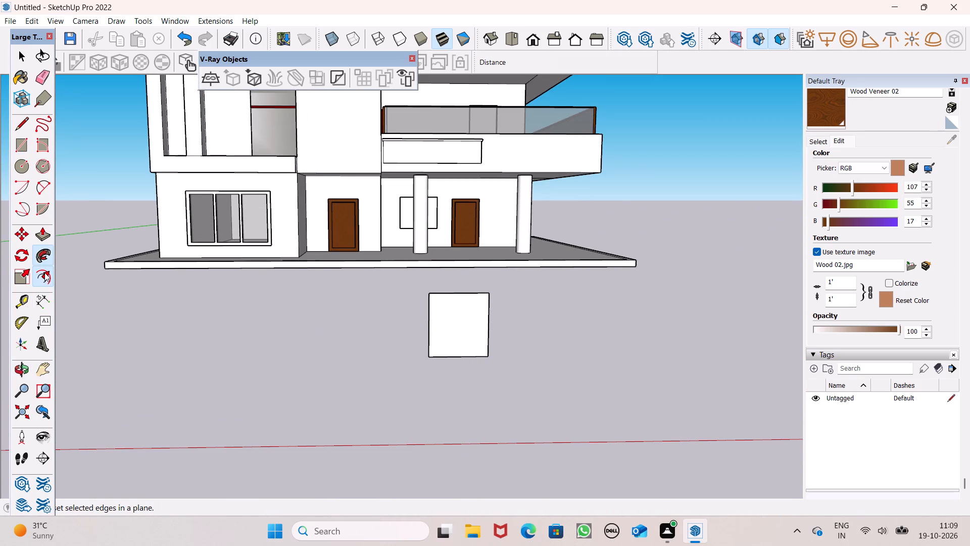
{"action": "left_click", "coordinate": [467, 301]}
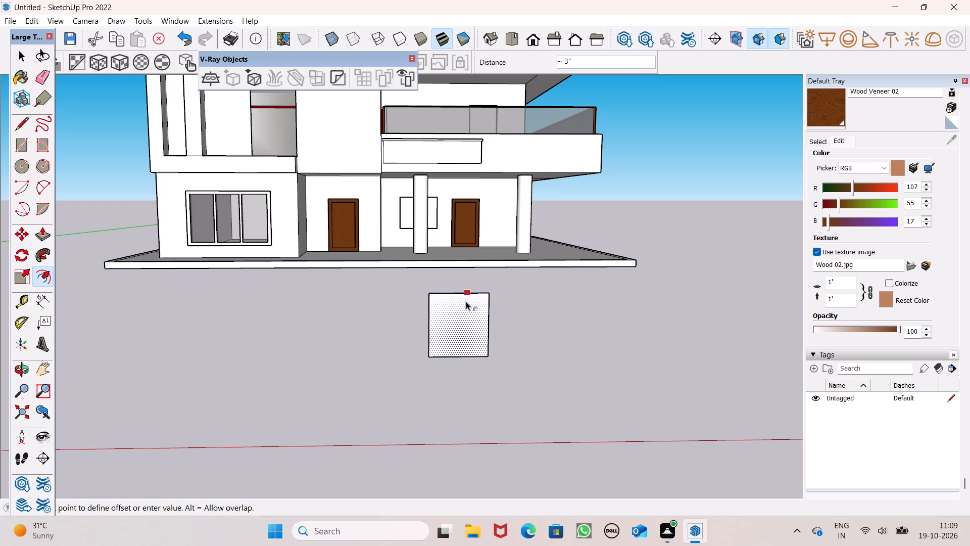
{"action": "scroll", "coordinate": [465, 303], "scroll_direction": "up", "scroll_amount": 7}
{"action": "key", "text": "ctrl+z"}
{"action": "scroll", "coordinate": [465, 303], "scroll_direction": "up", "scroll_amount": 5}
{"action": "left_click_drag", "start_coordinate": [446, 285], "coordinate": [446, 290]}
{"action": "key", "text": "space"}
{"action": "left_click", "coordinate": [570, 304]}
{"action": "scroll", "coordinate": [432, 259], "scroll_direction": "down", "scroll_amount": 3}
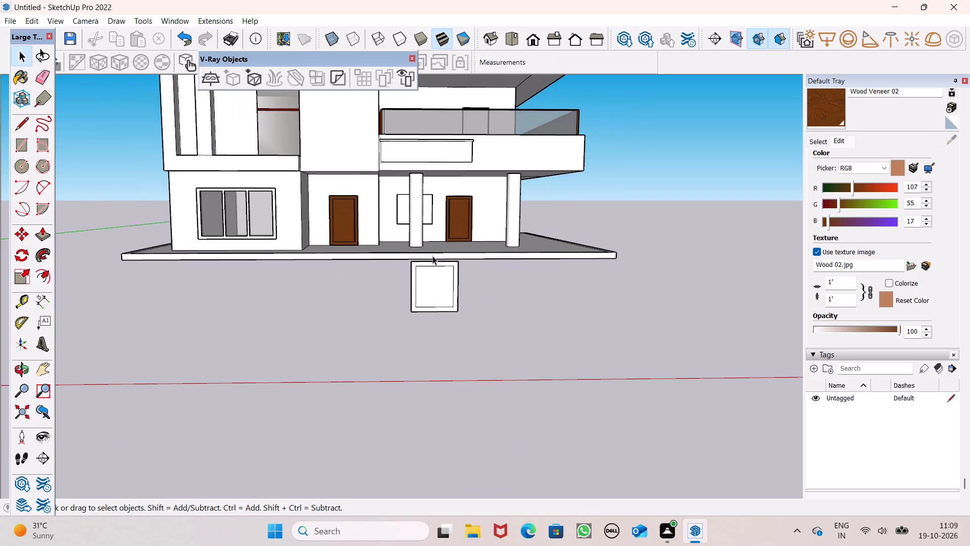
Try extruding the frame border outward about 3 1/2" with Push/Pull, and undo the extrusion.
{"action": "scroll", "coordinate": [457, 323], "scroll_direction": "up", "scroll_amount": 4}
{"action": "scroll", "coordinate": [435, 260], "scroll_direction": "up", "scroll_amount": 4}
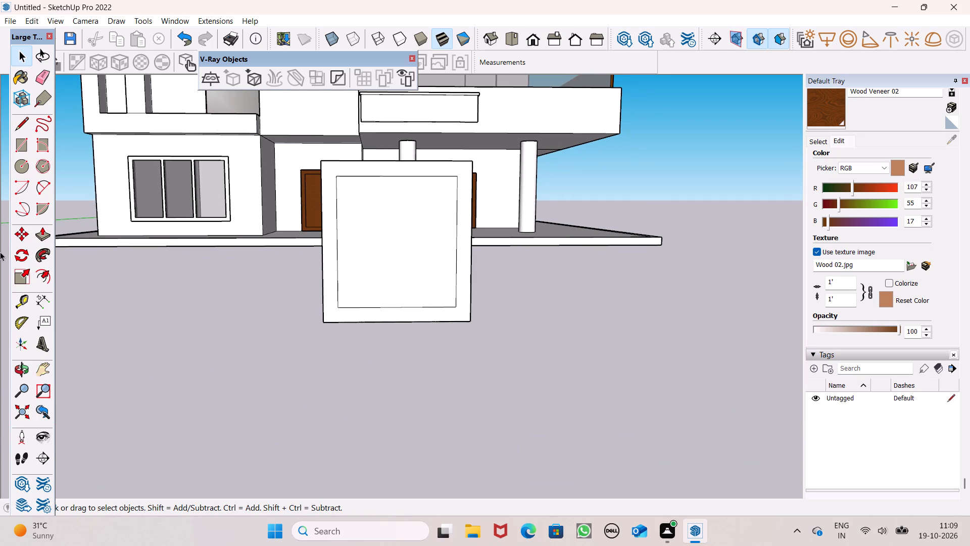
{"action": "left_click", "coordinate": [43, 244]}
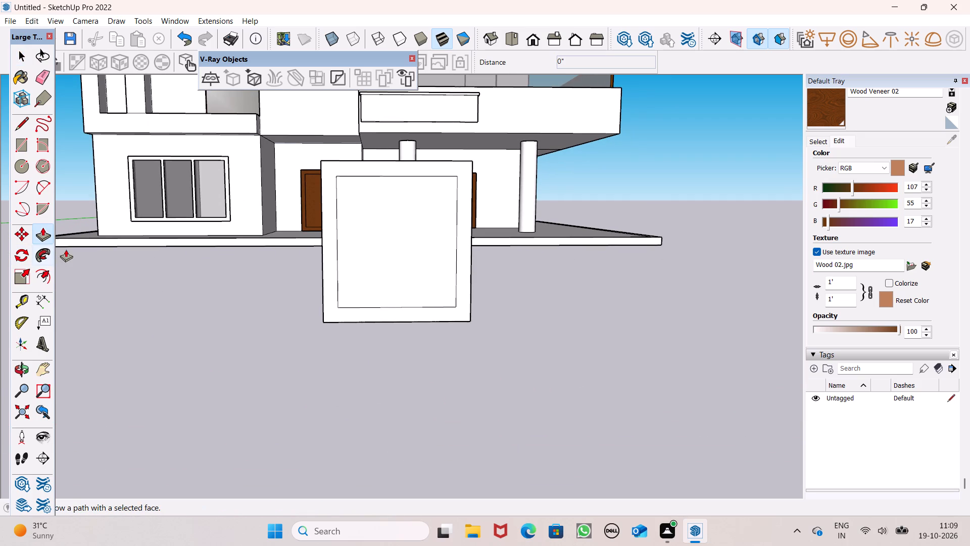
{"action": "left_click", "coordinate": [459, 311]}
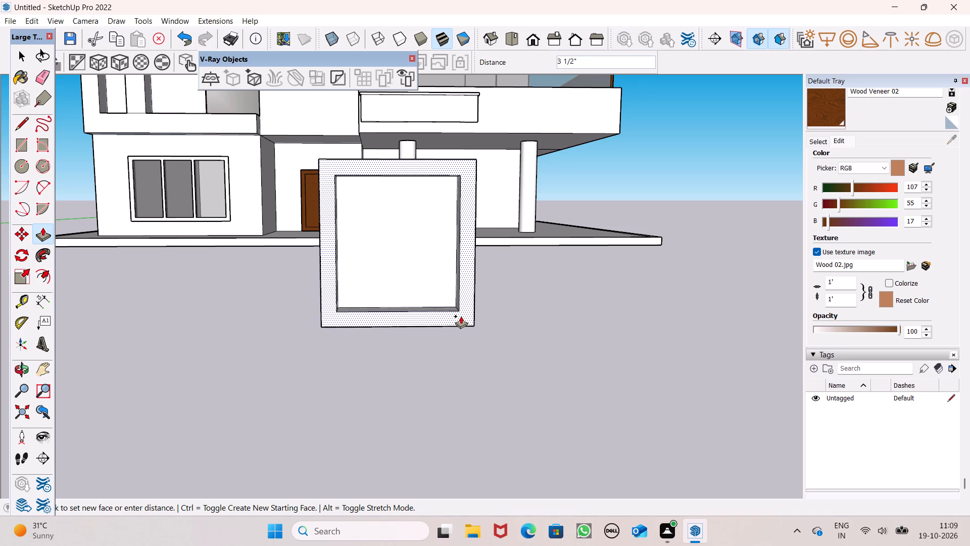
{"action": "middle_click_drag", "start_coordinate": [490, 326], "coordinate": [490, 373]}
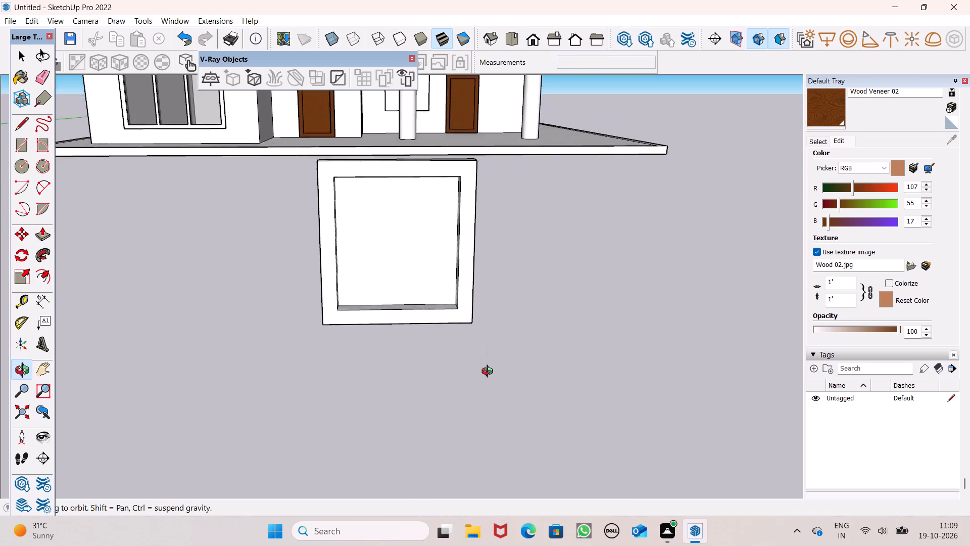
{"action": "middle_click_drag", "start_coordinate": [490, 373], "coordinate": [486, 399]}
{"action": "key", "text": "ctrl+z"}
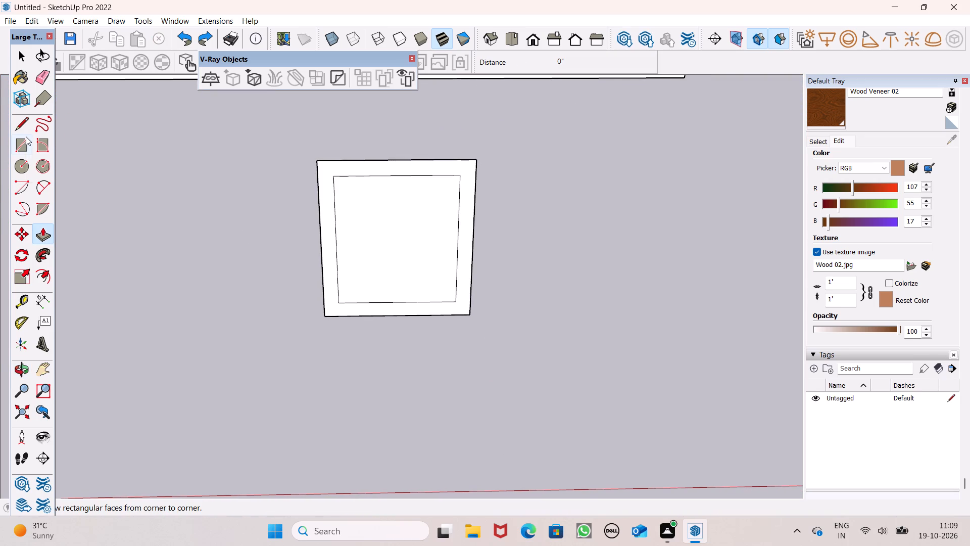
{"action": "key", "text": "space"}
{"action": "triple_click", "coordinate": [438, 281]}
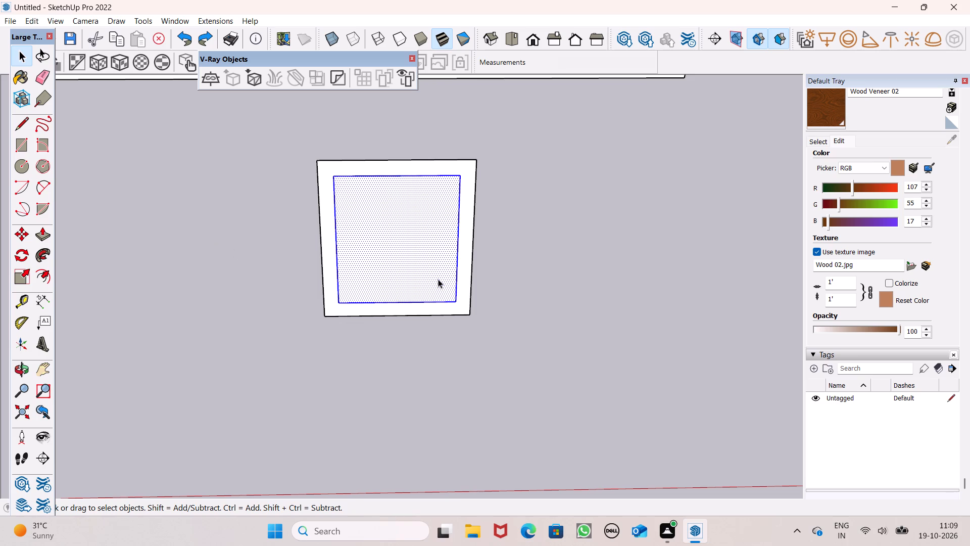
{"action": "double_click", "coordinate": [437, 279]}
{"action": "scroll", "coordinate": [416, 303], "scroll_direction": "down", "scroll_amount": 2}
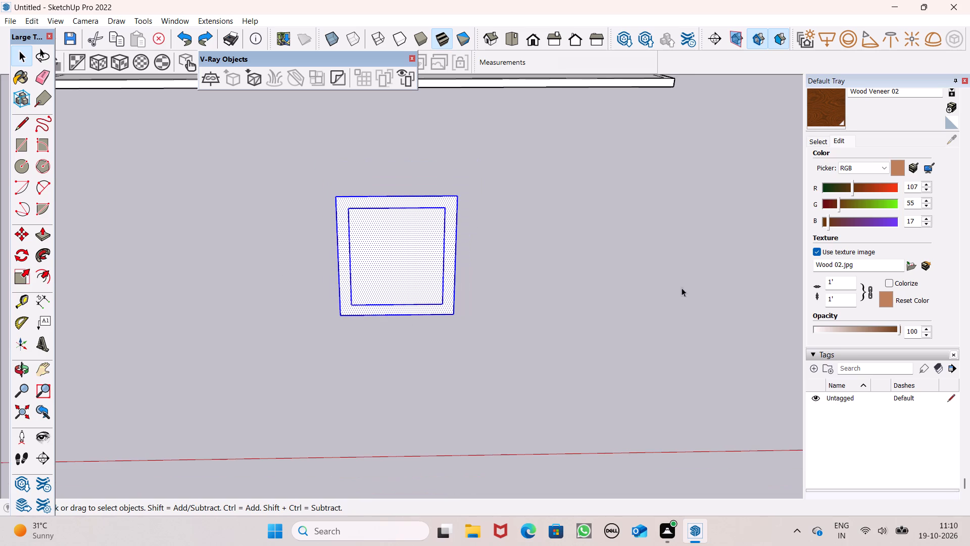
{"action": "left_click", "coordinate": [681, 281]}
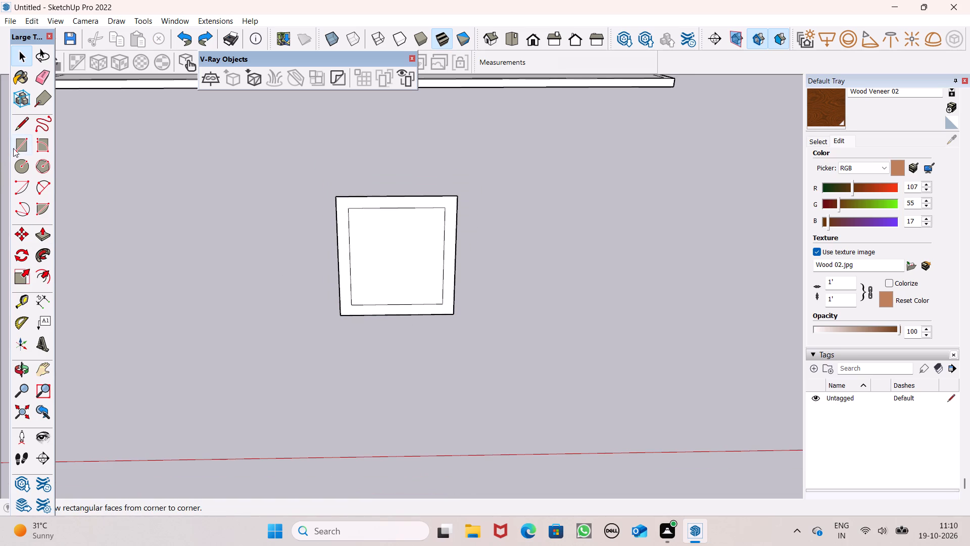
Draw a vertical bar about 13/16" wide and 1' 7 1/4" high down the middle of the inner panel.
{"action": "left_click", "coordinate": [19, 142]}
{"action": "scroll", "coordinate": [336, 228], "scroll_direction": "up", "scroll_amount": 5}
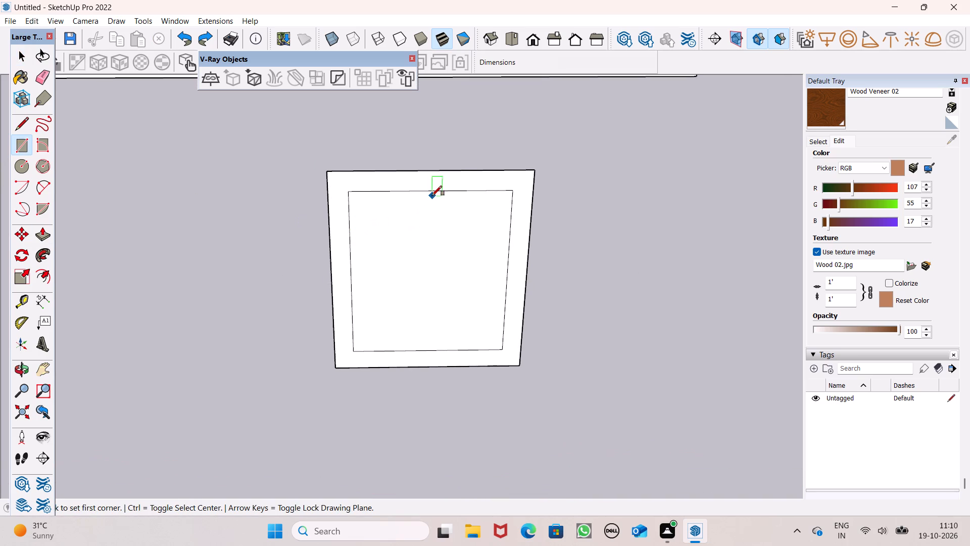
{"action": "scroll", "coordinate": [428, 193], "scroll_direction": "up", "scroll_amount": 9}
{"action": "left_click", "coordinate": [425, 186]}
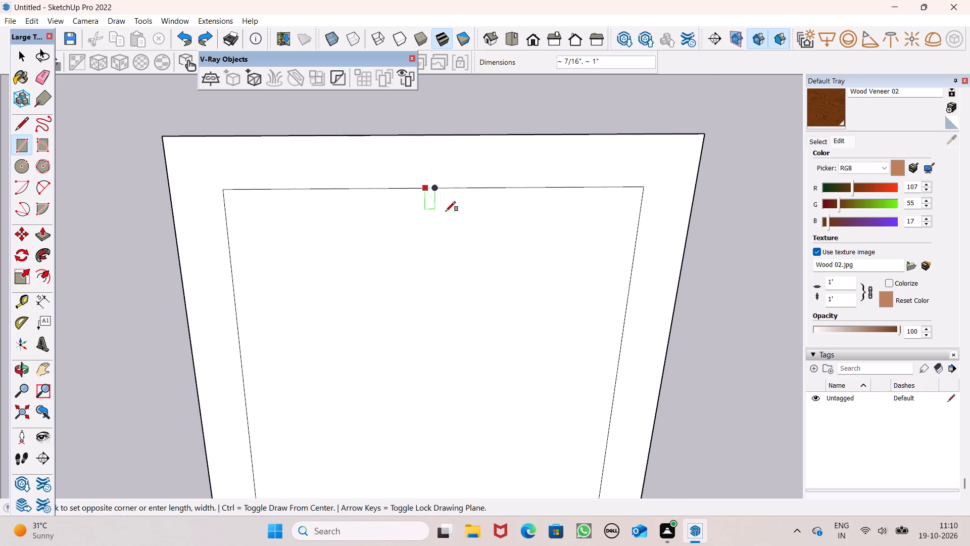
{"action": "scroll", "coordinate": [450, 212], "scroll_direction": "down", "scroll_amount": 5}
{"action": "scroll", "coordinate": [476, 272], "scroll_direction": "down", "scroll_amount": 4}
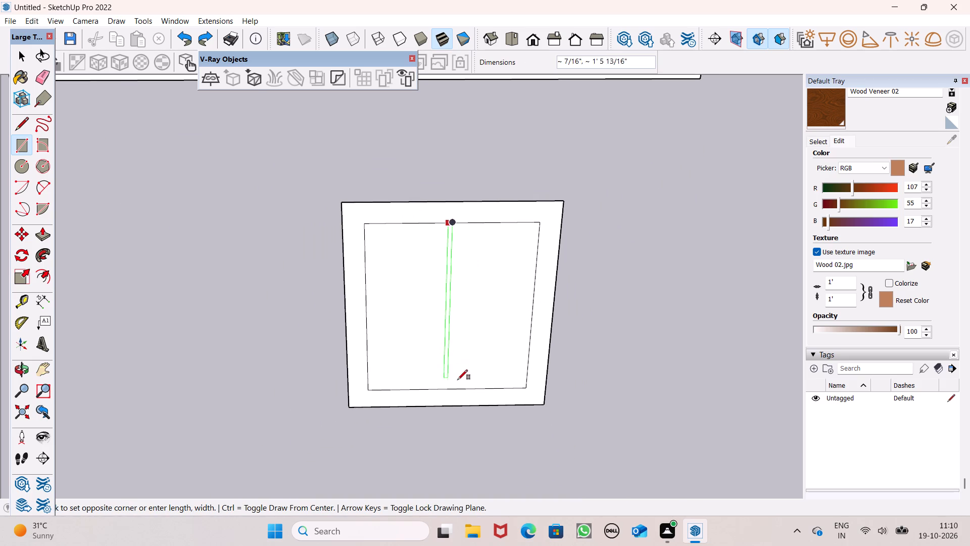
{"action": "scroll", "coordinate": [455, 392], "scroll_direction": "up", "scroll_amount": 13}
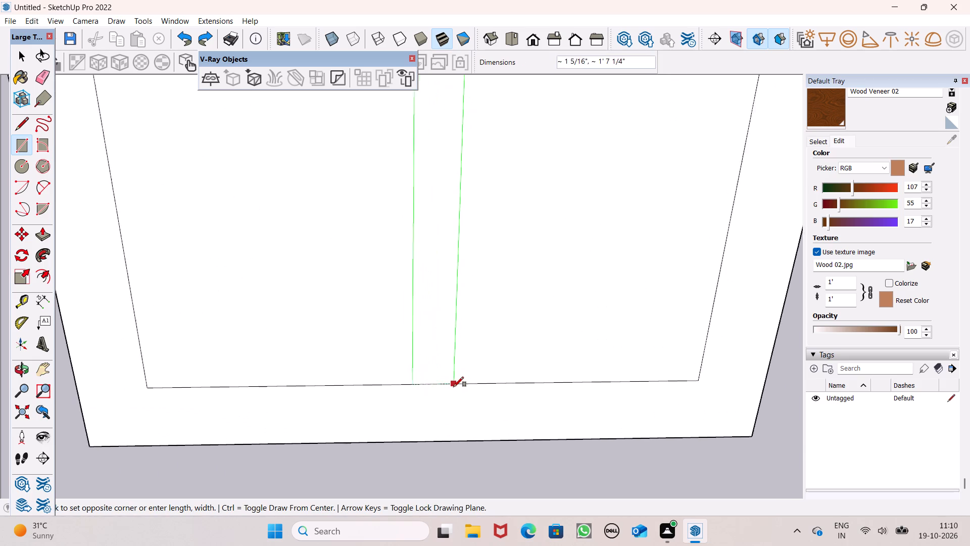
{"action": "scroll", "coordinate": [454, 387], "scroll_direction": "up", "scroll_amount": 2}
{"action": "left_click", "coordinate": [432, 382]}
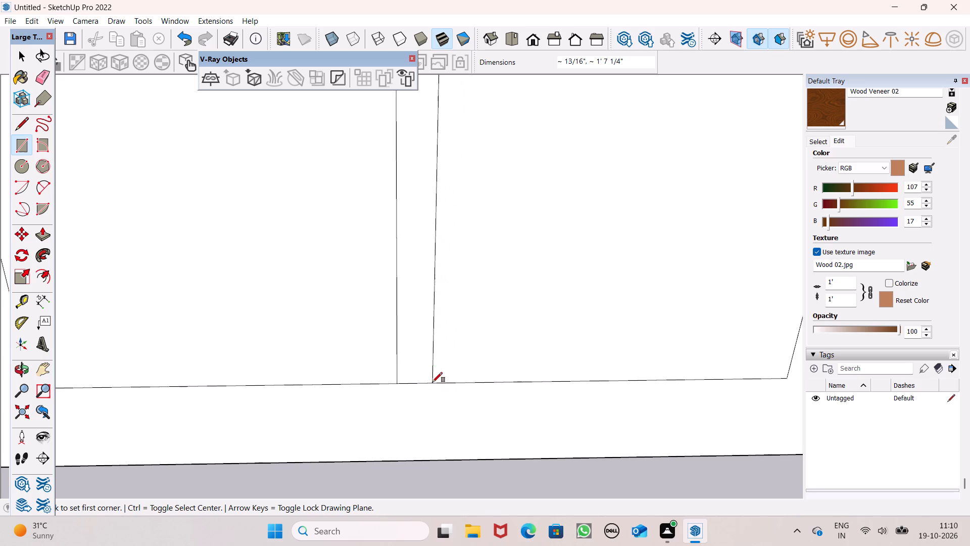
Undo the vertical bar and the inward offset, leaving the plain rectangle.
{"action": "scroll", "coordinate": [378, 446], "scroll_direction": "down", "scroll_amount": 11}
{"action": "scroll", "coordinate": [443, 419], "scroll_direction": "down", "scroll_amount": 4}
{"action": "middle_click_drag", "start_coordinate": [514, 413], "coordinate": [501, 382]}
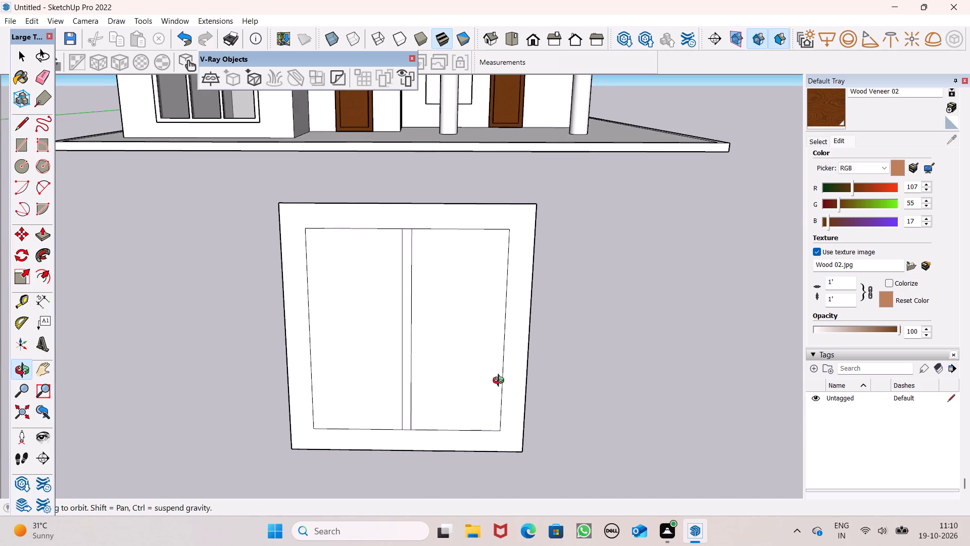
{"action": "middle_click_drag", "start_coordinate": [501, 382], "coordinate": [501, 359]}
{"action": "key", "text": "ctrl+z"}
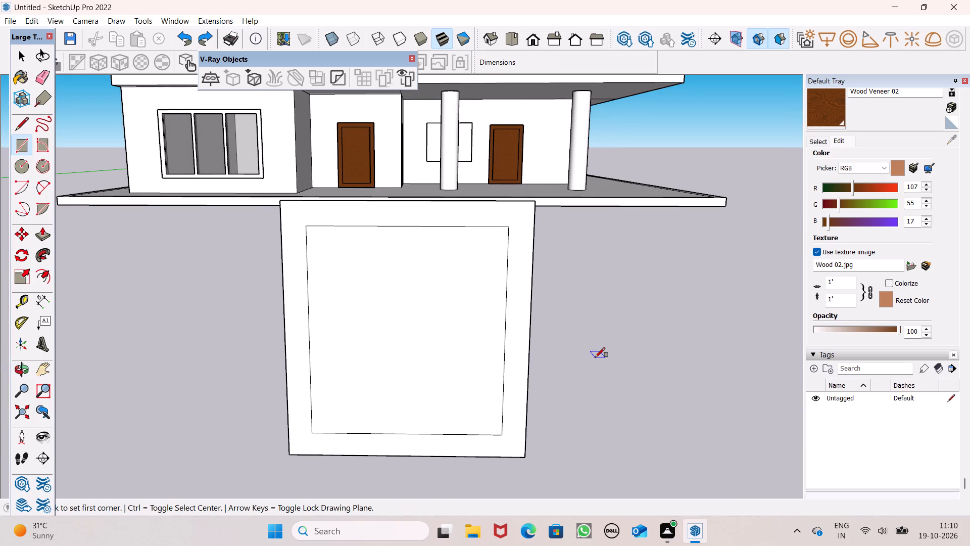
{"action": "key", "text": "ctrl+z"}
Offset the rectangle's outline inward again, making a slightly narrower frame border than before.
{"action": "left_click", "coordinate": [39, 270]}
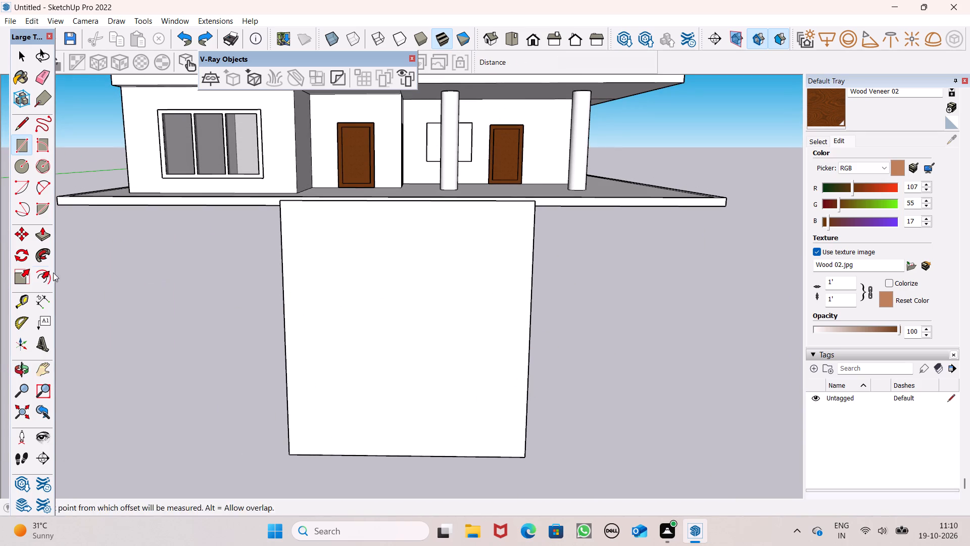
{"action": "left_click_drag", "start_coordinate": [421, 226], "coordinate": [419, 222]}
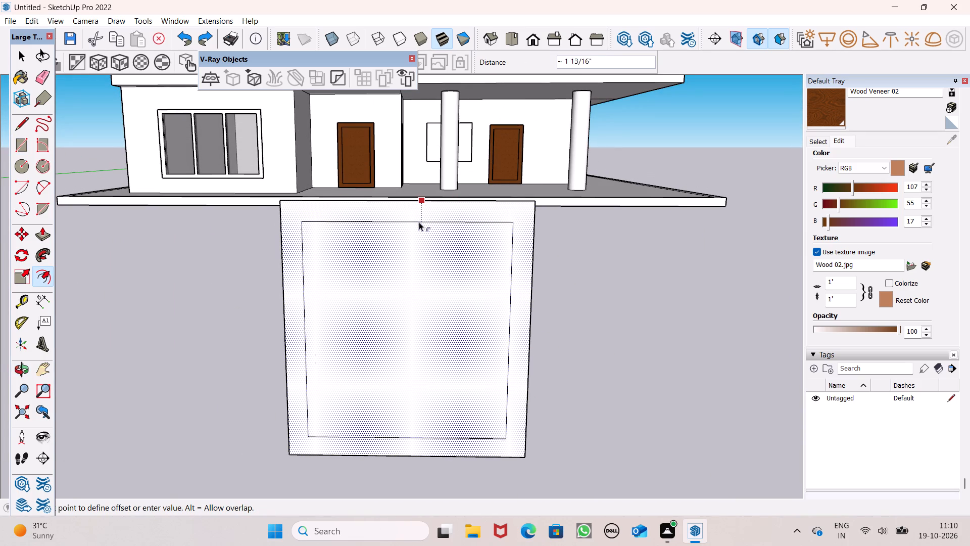
{"action": "left_click_drag", "start_coordinate": [419, 222], "coordinate": [419, 218]}
{"action": "key", "text": "space"}
{"action": "left_click", "coordinate": [603, 292]}
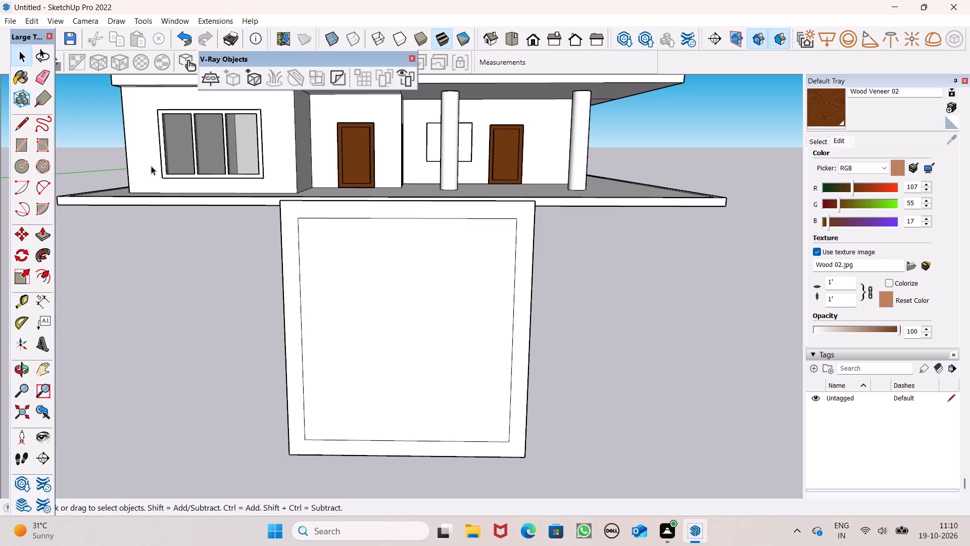
Draw a vertical bar about 1/2" wide and 1' 8 5/8" high down the middle of the inner panel.
{"action": "left_click", "coordinate": [14, 150]}
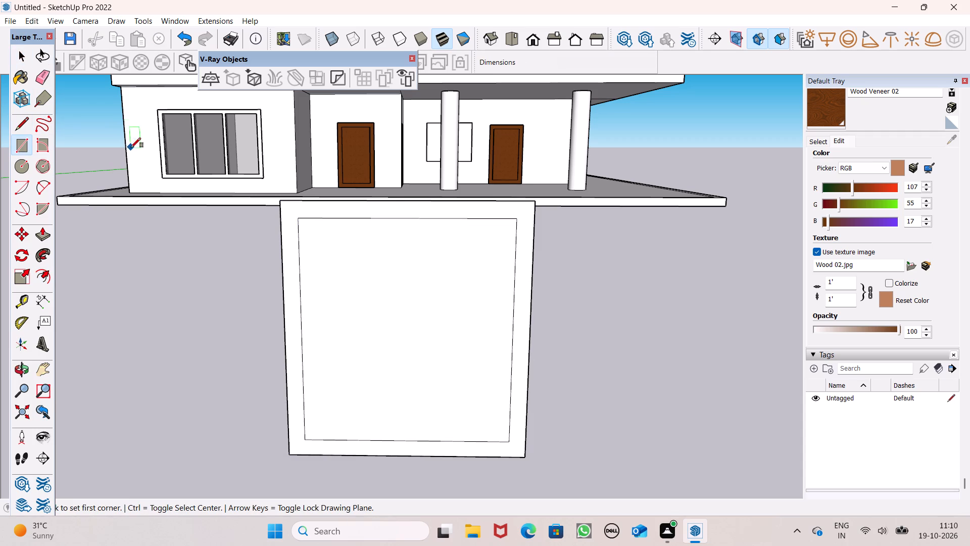
{"action": "scroll", "coordinate": [405, 251], "scroll_direction": "up", "scroll_amount": 6}
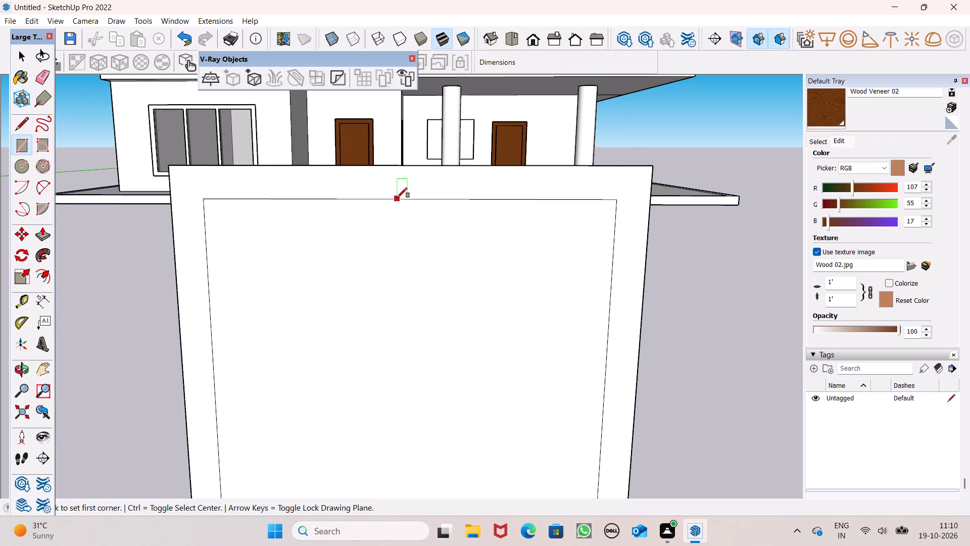
{"action": "left_click", "coordinate": [397, 197]}
{"action": "scroll", "coordinate": [421, 228], "scroll_direction": "down", "scroll_amount": 5}
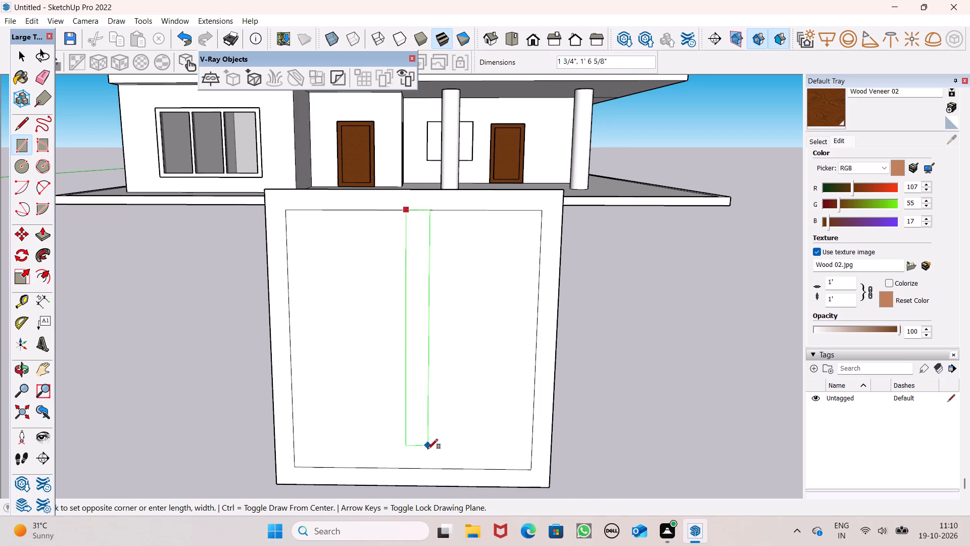
{"action": "scroll", "coordinate": [429, 466], "scroll_direction": "up", "scroll_amount": 4}
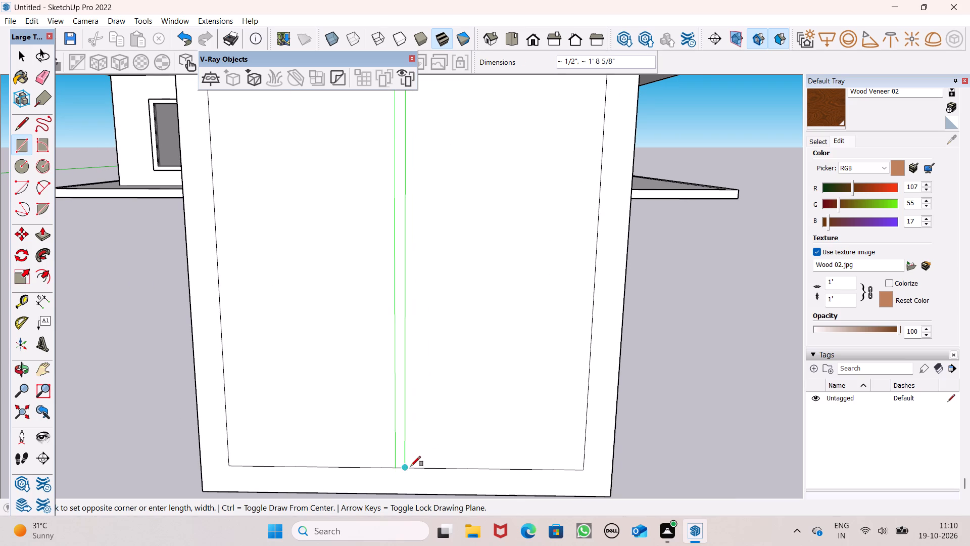
{"action": "left_click", "coordinate": [411, 466]}
{"action": "scroll", "coordinate": [358, 485], "scroll_direction": "down", "scroll_amount": 4}
{"action": "key", "text": "space"}
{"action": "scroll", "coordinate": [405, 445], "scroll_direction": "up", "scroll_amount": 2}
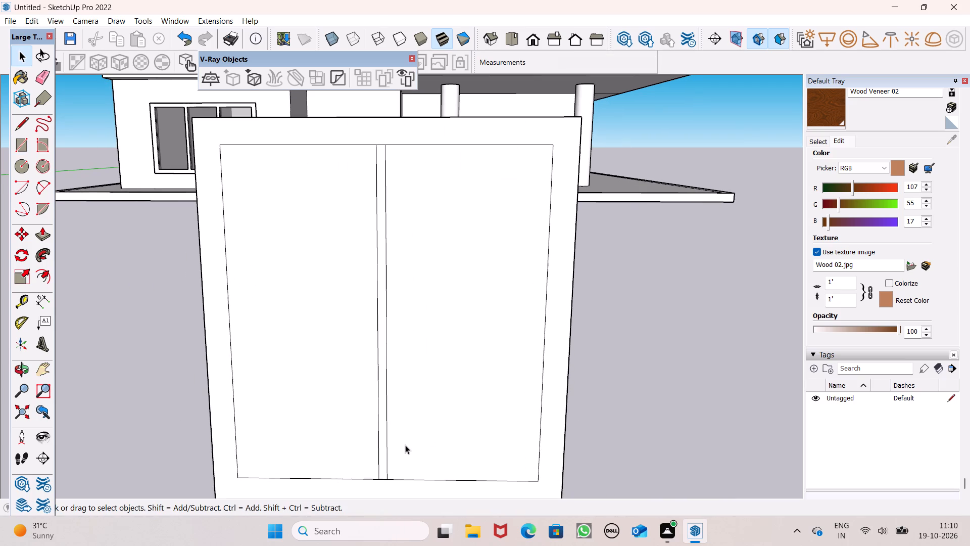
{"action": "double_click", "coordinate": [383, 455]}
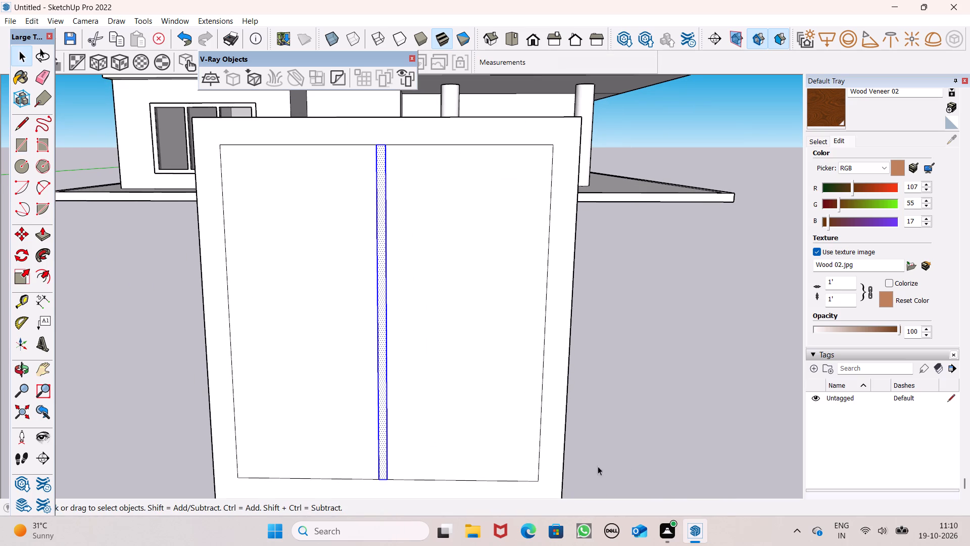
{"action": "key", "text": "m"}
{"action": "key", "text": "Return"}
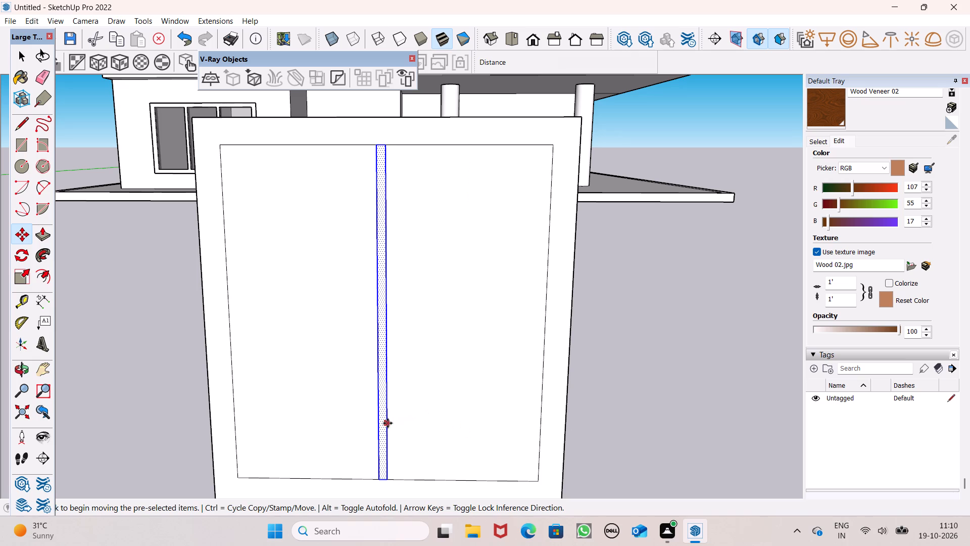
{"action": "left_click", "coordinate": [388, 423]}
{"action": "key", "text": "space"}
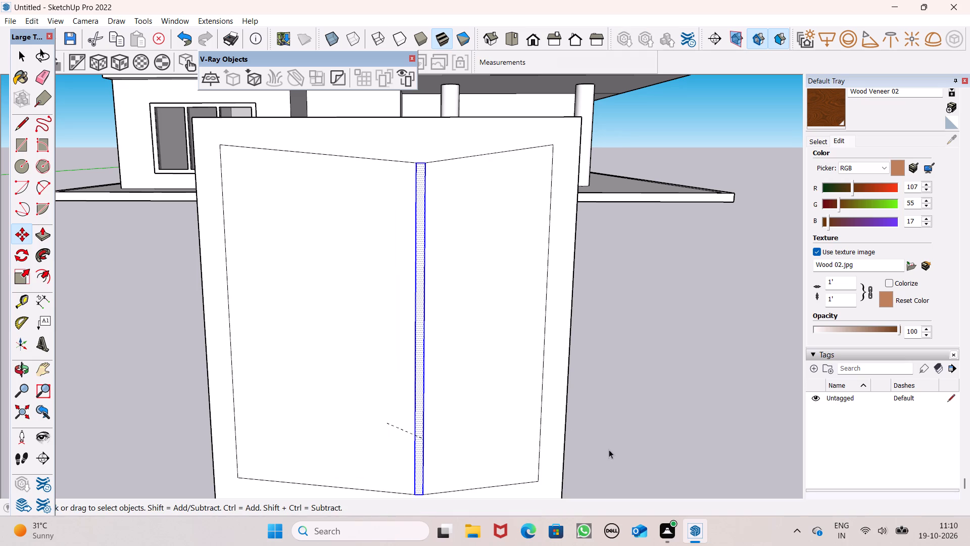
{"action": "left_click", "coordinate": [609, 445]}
Erase the short edges at the bar's top and bottom ends so the bar and frame border form one face.
{"action": "scroll", "coordinate": [659, 221], "scroll_direction": "down", "scroll_amount": 4}
{"action": "scroll", "coordinate": [630, 208], "scroll_direction": "up", "scroll_amount": 8}
{"action": "scroll", "coordinate": [649, 204], "scroll_direction": "down", "scroll_amount": 3}
{"action": "middle_click_drag", "start_coordinate": [663, 261], "coordinate": [616, 256]}
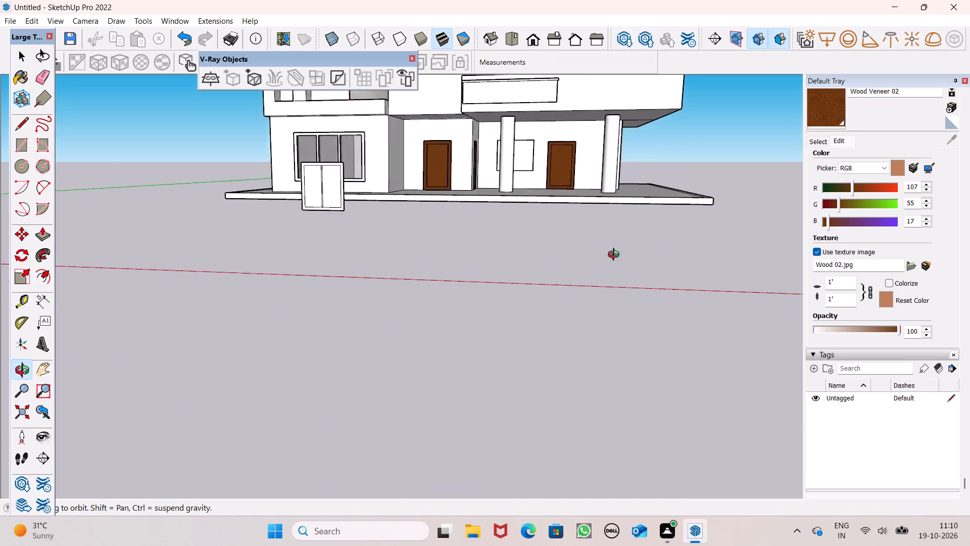
{"action": "middle_click_drag", "start_coordinate": [616, 256], "coordinate": [653, 275]}
{"action": "scroll", "coordinate": [632, 303], "scroll_direction": "up", "scroll_amount": 6}
{"action": "scroll", "coordinate": [500, 329], "scroll_direction": "up", "scroll_amount": 7}
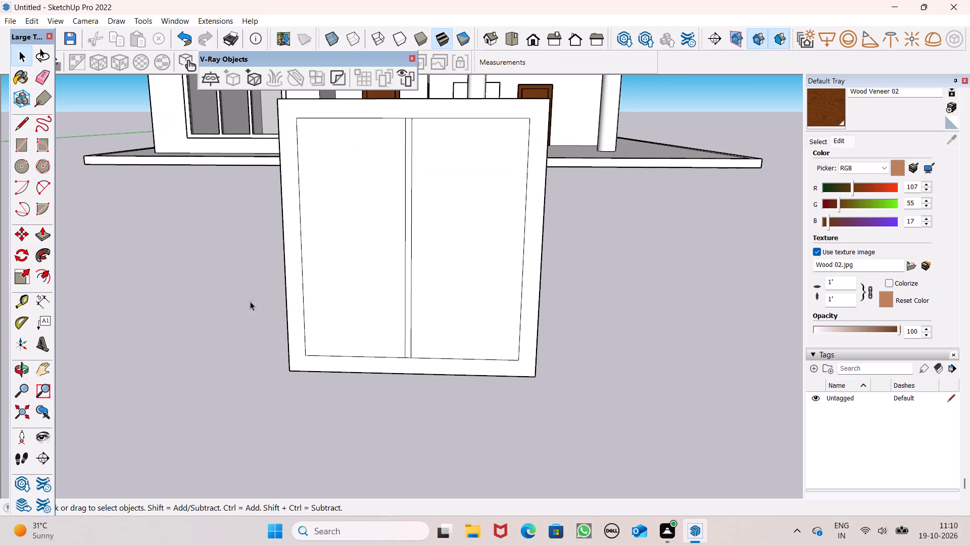
{"action": "left_click", "coordinate": [40, 233]}
{"action": "scroll", "coordinate": [472, 394], "scroll_direction": "up", "scroll_amount": 3}
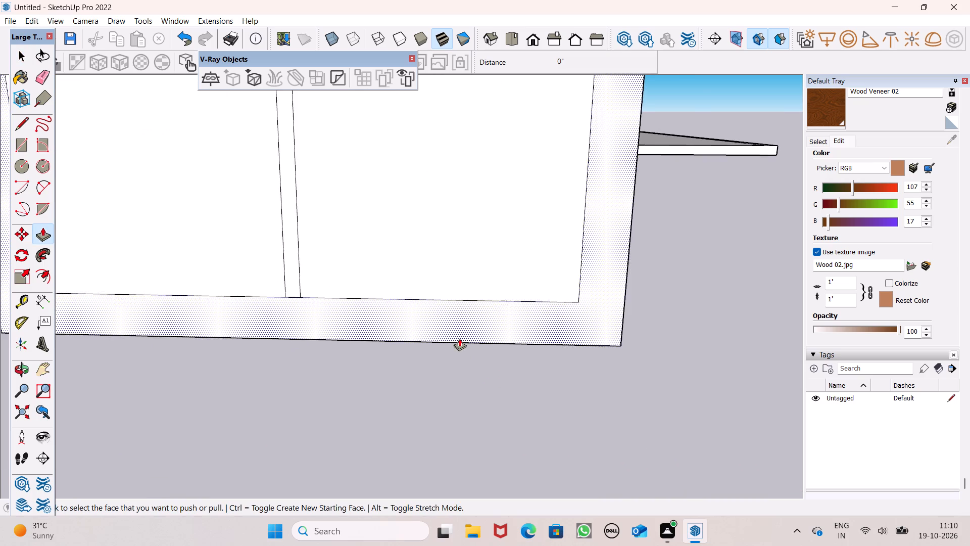
{"action": "scroll", "coordinate": [459, 338], "scroll_direction": "down", "scroll_amount": 3}
{"action": "middle_click_drag", "start_coordinate": [469, 365], "coordinate": [478, 409]}
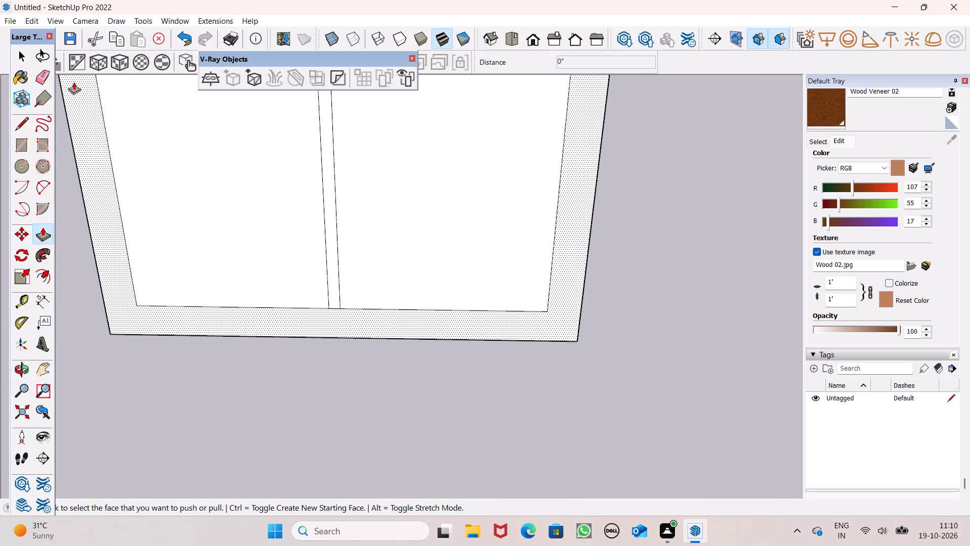
{"action": "left_click", "coordinate": [45, 78]}
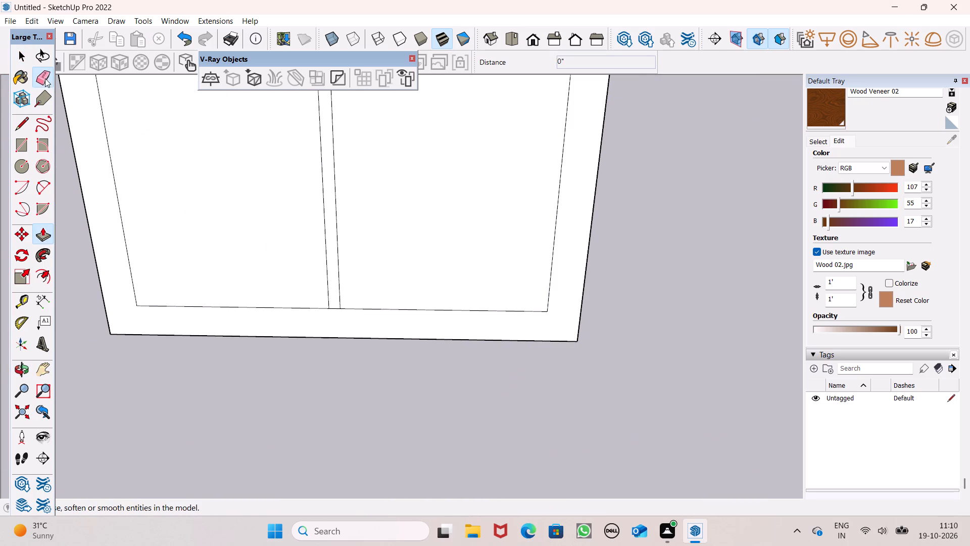
{"action": "scroll", "coordinate": [260, 281], "scroll_direction": "up", "scroll_amount": 5}
{"action": "left_click_drag", "start_coordinate": [362, 309], "coordinate": [359, 321]}
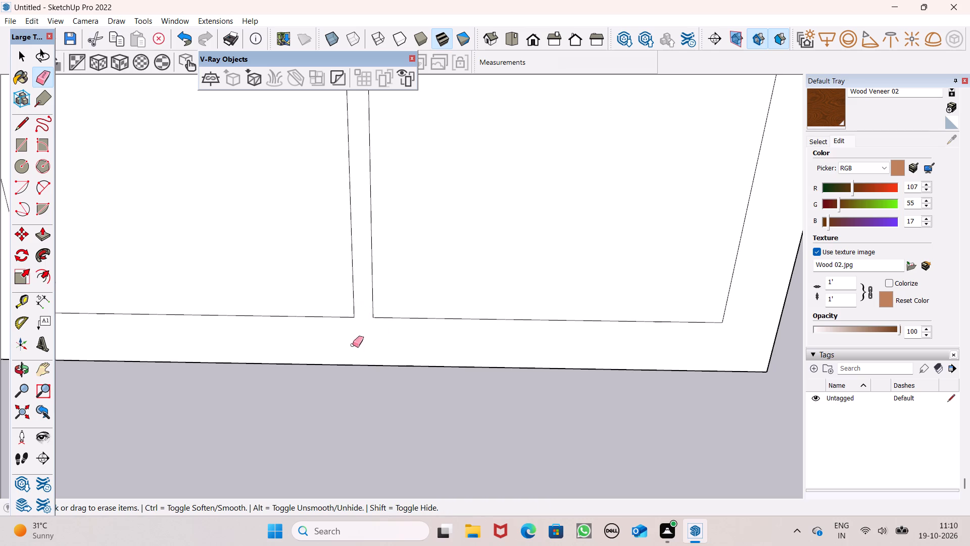
{"action": "scroll", "coordinate": [353, 345], "scroll_direction": "down", "scroll_amount": 12}
{"action": "scroll", "coordinate": [342, 136], "scroll_direction": "up", "scroll_amount": 6}
{"action": "scroll", "coordinate": [315, 177], "scroll_direction": "up", "scroll_amount": 4}
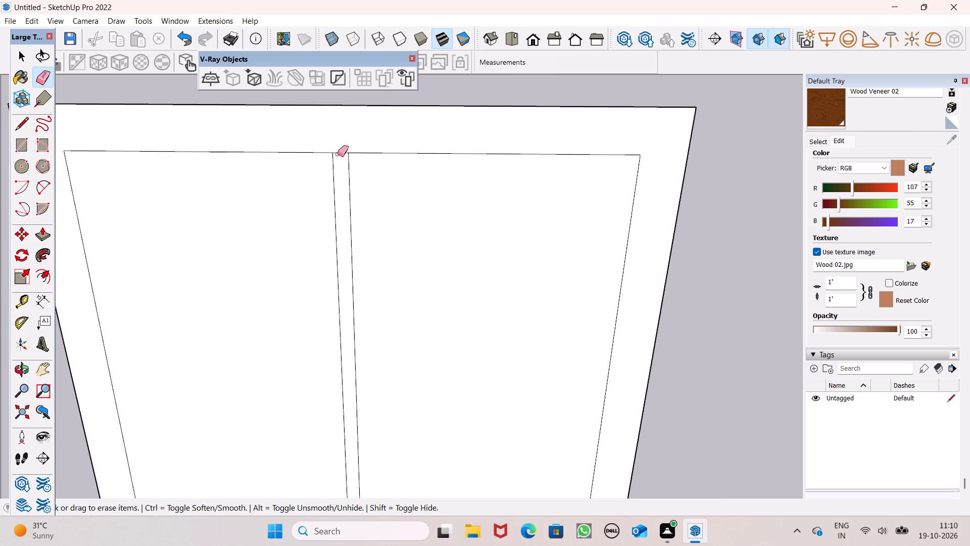
{"action": "left_click", "coordinate": [342, 148]}
{"action": "left_click_drag", "start_coordinate": [343, 151], "coordinate": [341, 158]}
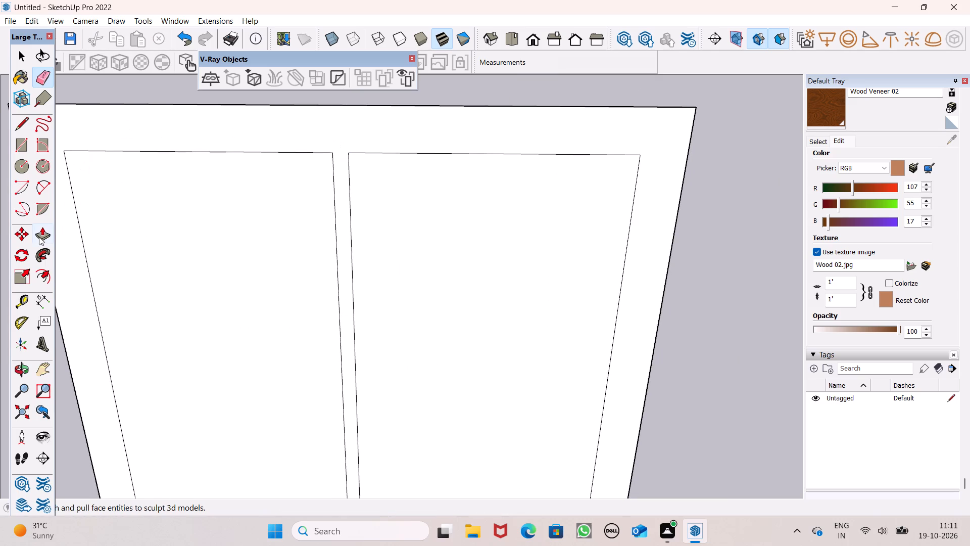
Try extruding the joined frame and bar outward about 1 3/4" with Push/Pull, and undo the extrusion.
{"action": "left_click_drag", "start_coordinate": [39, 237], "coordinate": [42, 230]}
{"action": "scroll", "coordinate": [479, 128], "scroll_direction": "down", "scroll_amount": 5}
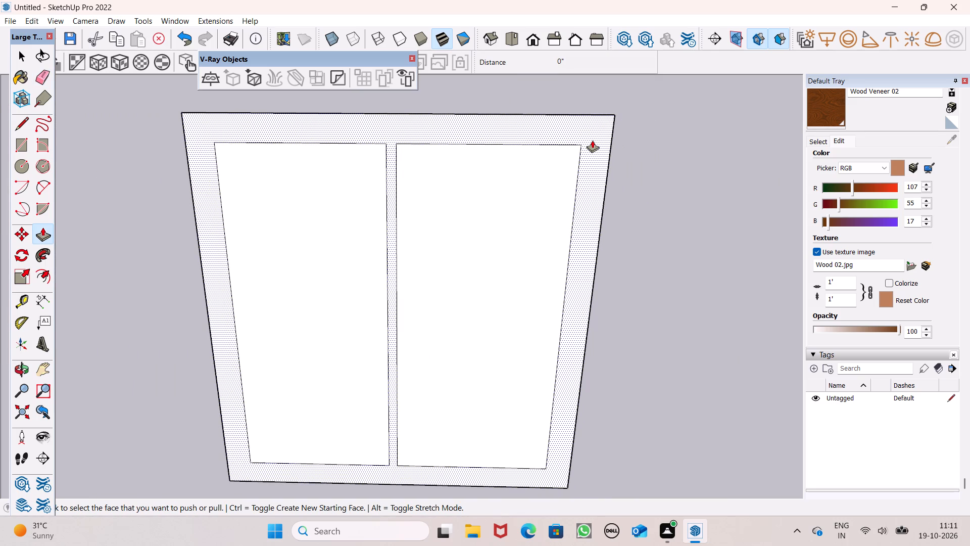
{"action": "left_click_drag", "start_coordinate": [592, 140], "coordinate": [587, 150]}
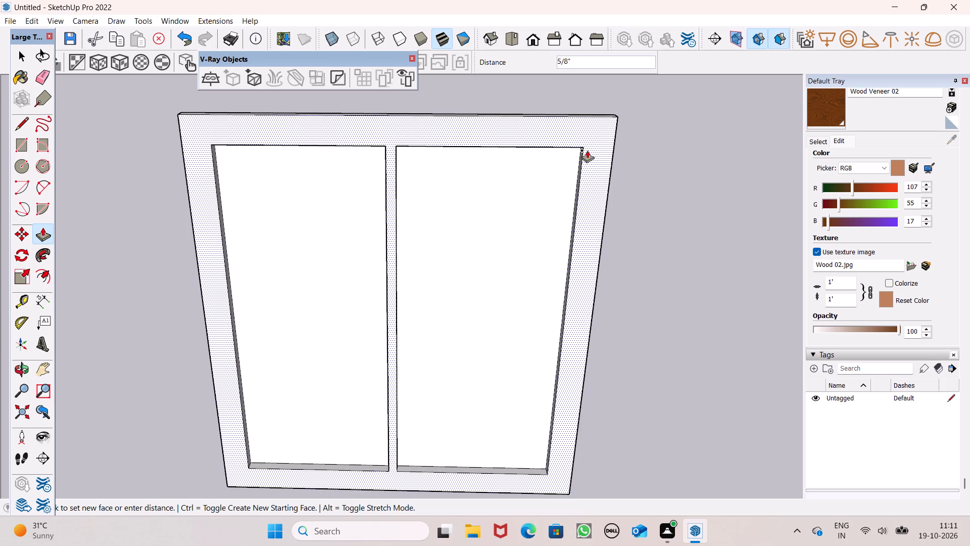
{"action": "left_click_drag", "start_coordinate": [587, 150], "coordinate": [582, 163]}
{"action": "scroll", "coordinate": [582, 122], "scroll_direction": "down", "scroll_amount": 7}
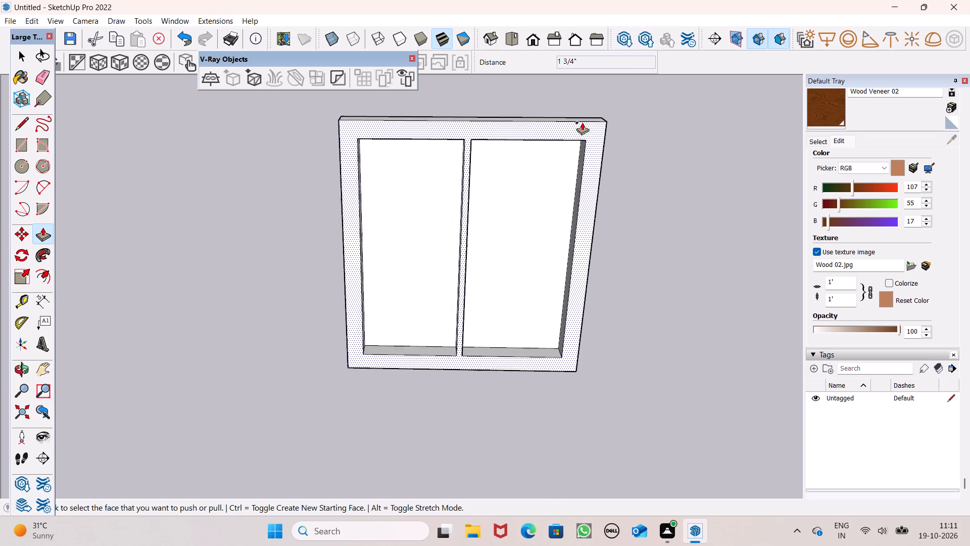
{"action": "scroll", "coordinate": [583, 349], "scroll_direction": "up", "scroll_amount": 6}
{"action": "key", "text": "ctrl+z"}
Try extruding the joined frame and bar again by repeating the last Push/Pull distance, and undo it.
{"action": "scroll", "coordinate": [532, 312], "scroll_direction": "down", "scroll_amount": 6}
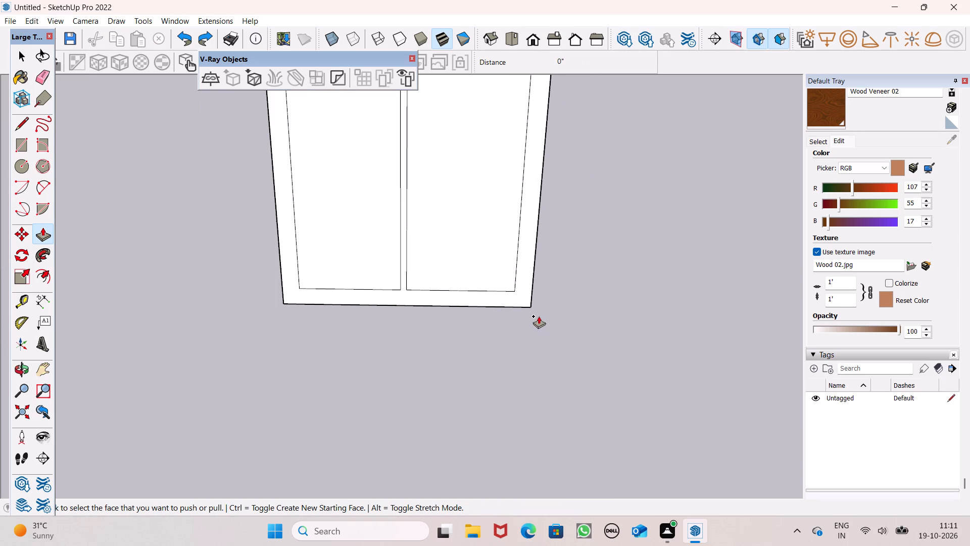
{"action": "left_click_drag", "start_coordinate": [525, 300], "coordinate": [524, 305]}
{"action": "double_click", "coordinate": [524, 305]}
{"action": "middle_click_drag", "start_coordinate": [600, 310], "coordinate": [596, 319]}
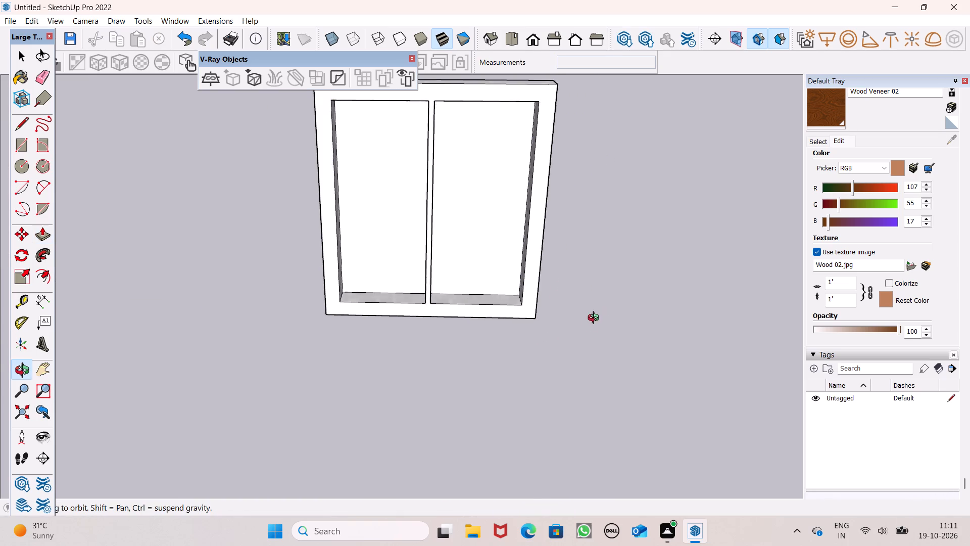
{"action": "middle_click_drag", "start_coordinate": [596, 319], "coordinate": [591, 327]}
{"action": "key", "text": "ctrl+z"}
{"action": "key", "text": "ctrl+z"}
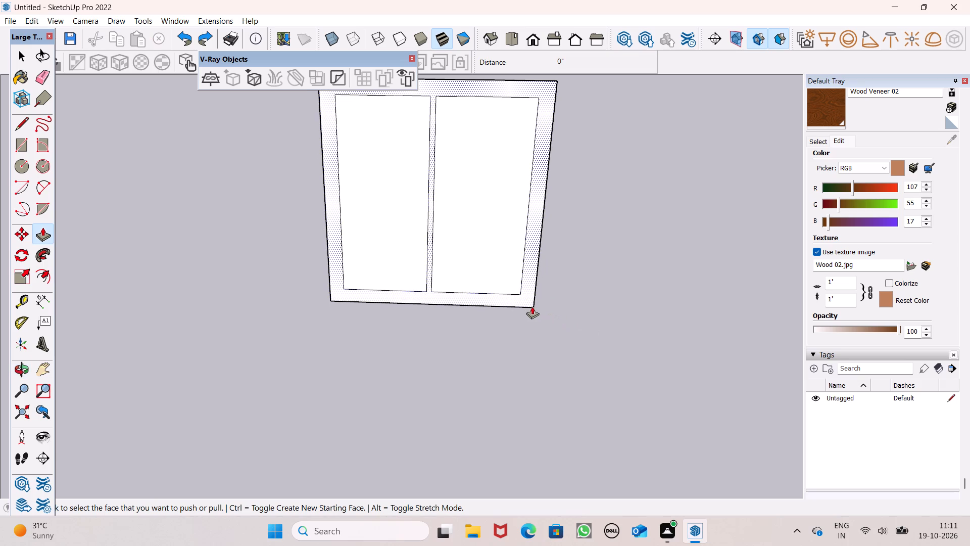
Extrude the joined frame and central bar outward with Push/Pull, shallower than the undone 1 3/4" extrusion.
{"action": "left_click_drag", "start_coordinate": [526, 299], "coordinate": [523, 309]}
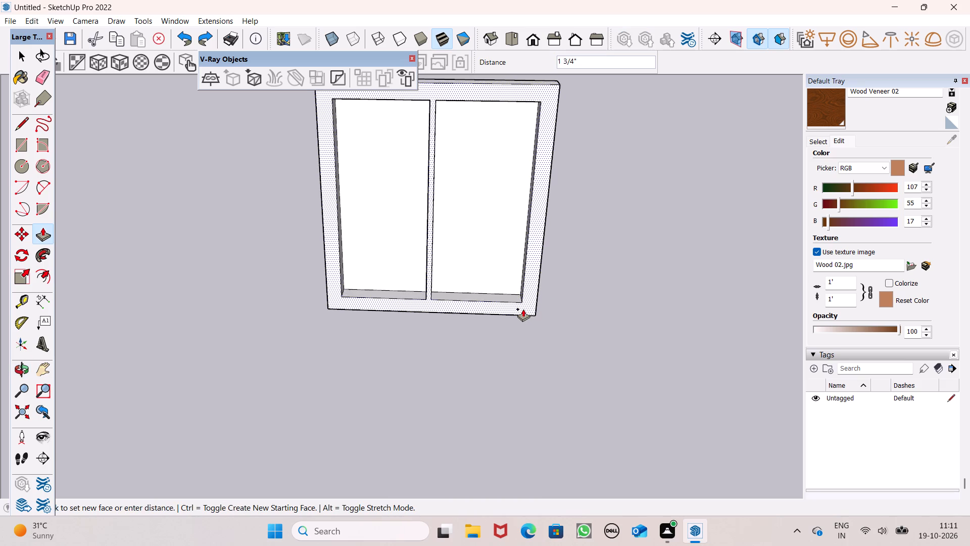
{"action": "left_click_drag", "start_coordinate": [523, 309], "coordinate": [527, 304]}
{"action": "key", "text": "space"}
{"action": "scroll", "coordinate": [622, 305], "scroll_direction": "down", "scroll_amount": 2}
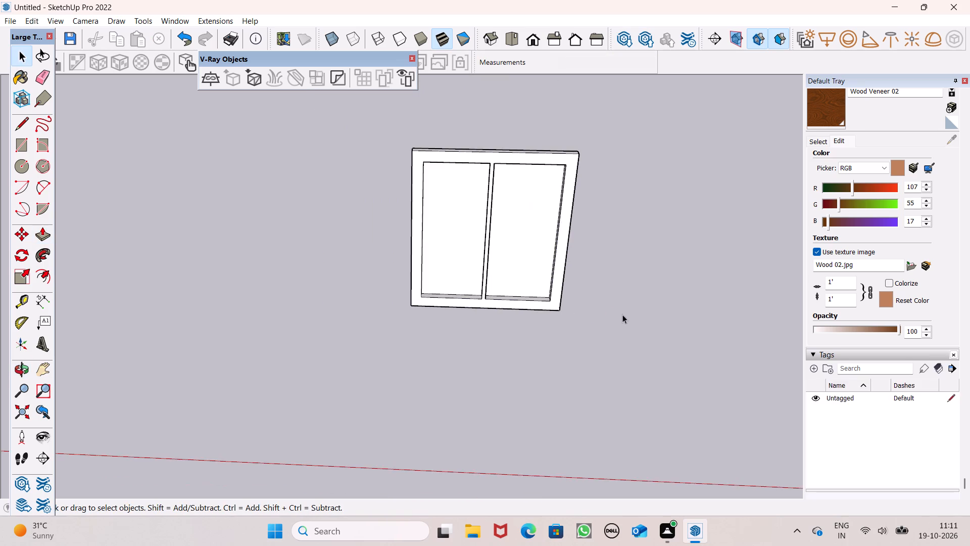
Paint the front face of the frame and central bar with the Wood Veneer 02 material.
{"action": "middle_click_drag", "start_coordinate": [621, 315], "coordinate": [649, 307]}
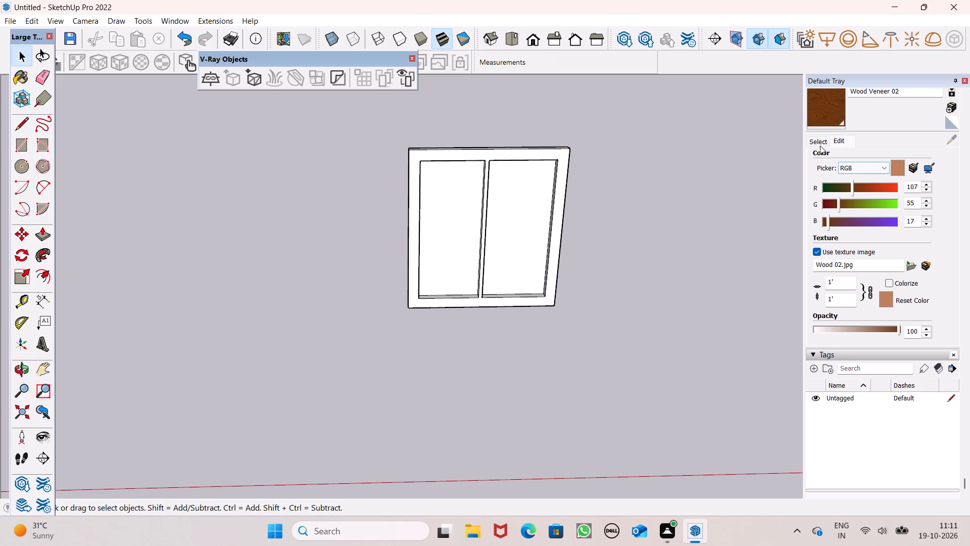
{"action": "left_click", "coordinate": [814, 116]}
{"action": "scroll", "coordinate": [544, 210], "scroll_direction": "up", "scroll_amount": 4}
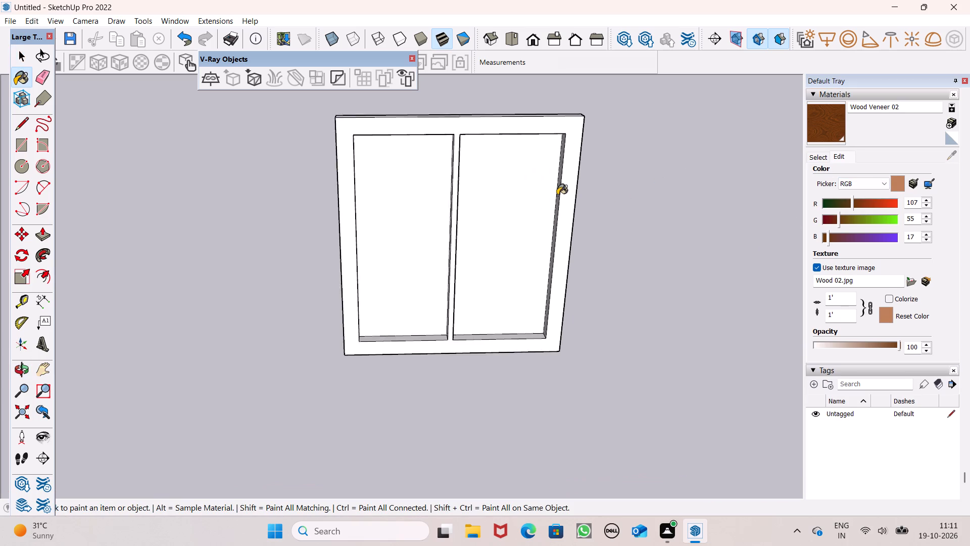
{"action": "scroll", "coordinate": [557, 195], "scroll_direction": "up", "scroll_amount": 1}
{"action": "left_click", "coordinate": [566, 191]}
Paint the vertical inner faces on one side of both openings and the frame's outer side face with Wood Veneer 02.
{"action": "scroll", "coordinate": [566, 191], "scroll_direction": "up", "scroll_amount": 6}
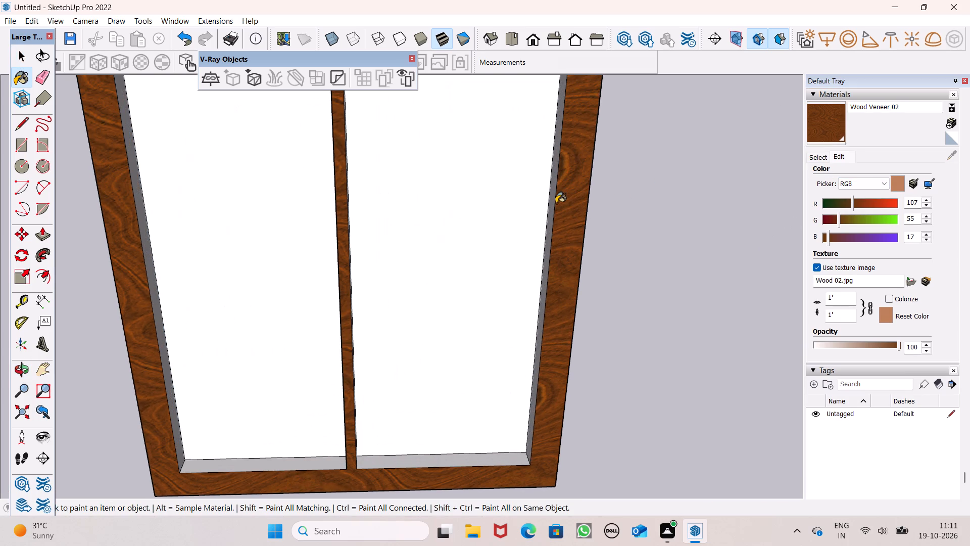
{"action": "scroll", "coordinate": [419, 263], "scroll_direction": "up", "scroll_amount": 2}
{"action": "middle_click_drag", "start_coordinate": [400, 309], "coordinate": [463, 272]}
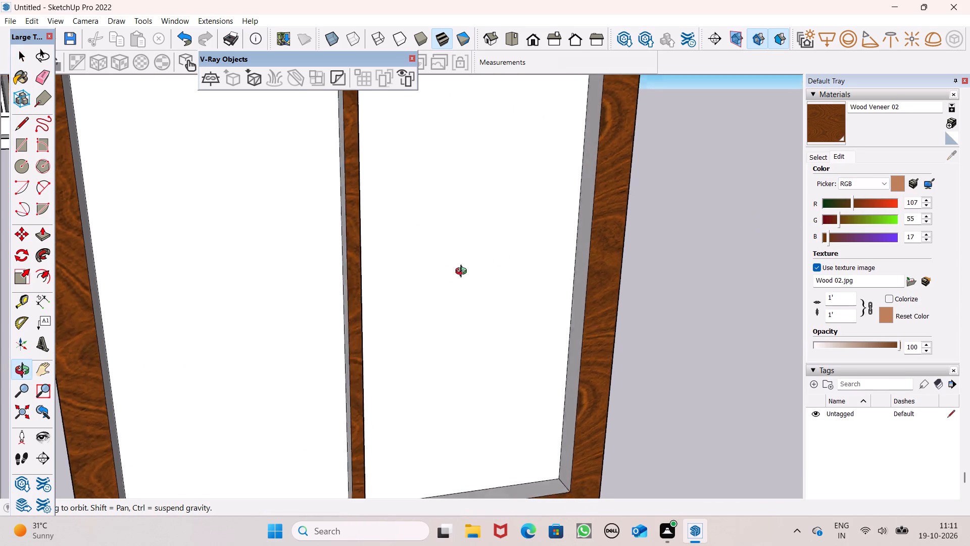
{"action": "middle_click_drag", "start_coordinate": [463, 272], "coordinate": [560, 254]}
{"action": "scroll", "coordinate": [560, 254], "scroll_direction": "up", "scroll_amount": 1}
{"action": "left_click", "coordinate": [584, 245]}
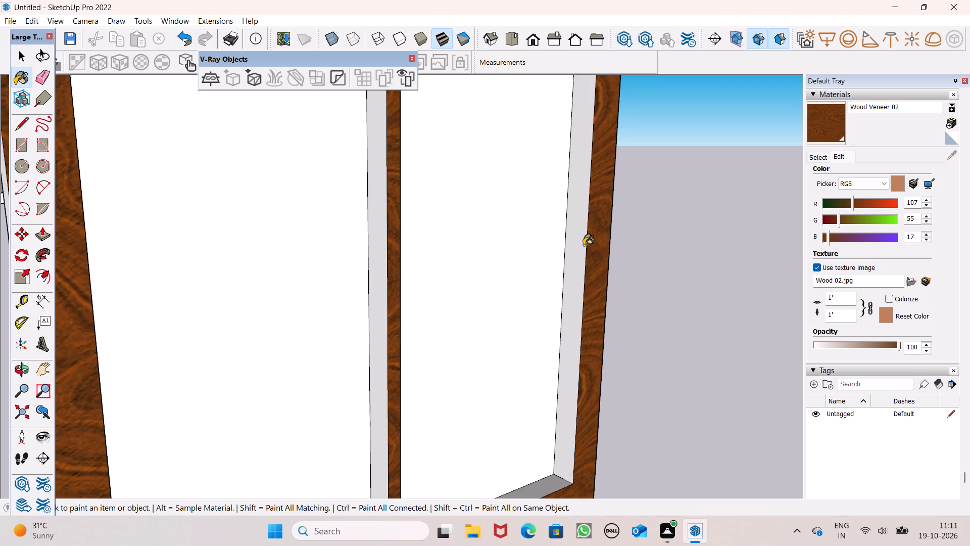
{"action": "left_click", "coordinate": [384, 278]}
{"action": "scroll", "coordinate": [468, 230], "scroll_direction": "down", "scroll_amount": 5}
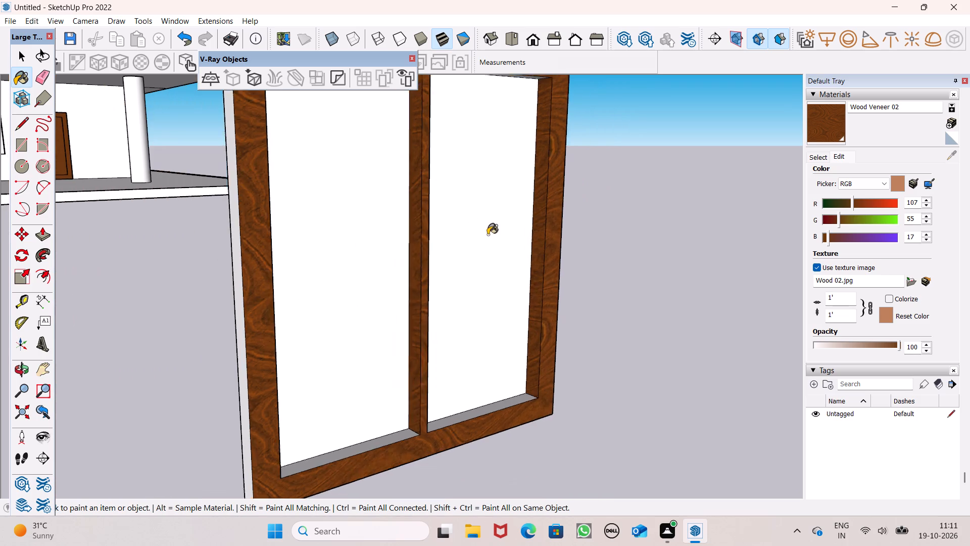
{"action": "scroll", "coordinate": [488, 235], "scroll_direction": "down", "scroll_amount": 1}
{"action": "middle_click_drag", "start_coordinate": [387, 340], "coordinate": [552, 322]}
{"action": "left_click", "coordinate": [352, 382]}
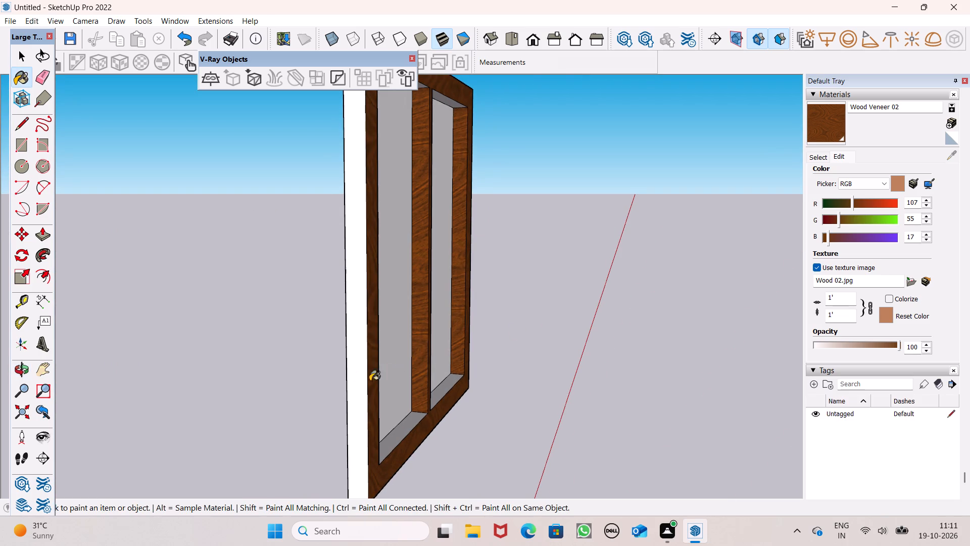
Paint the bottom inner ledges of both window openings with Wood Veneer 02, undoing the misplaced first fill.
{"action": "left_click", "coordinate": [401, 420]}
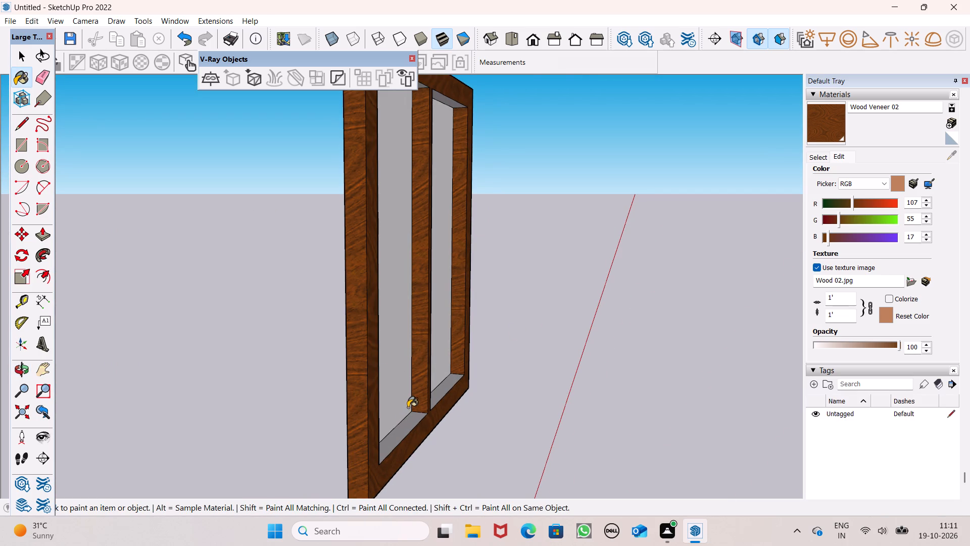
{"action": "key", "text": "ctrl+z"}
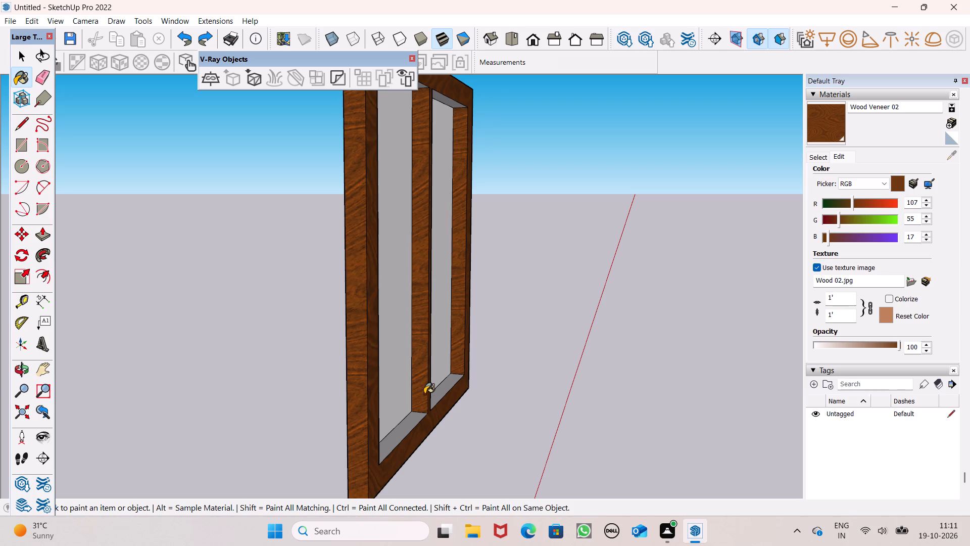
{"action": "middle_click_drag", "start_coordinate": [425, 399], "coordinate": [391, 421]}
{"action": "scroll", "coordinate": [391, 421], "scroll_direction": "up", "scroll_amount": 1}
{"action": "left_click", "coordinate": [403, 426]}
{"action": "scroll", "coordinate": [430, 401], "scroll_direction": "up", "scroll_amount": 3}
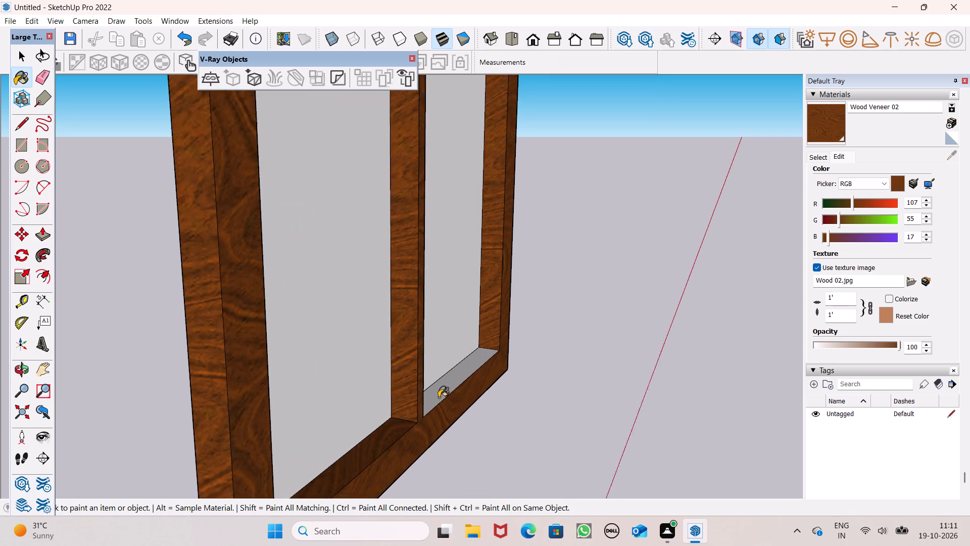
{"action": "scroll", "coordinate": [439, 397], "scroll_direction": "up", "scroll_amount": 2}
{"action": "left_click", "coordinate": [443, 391]}
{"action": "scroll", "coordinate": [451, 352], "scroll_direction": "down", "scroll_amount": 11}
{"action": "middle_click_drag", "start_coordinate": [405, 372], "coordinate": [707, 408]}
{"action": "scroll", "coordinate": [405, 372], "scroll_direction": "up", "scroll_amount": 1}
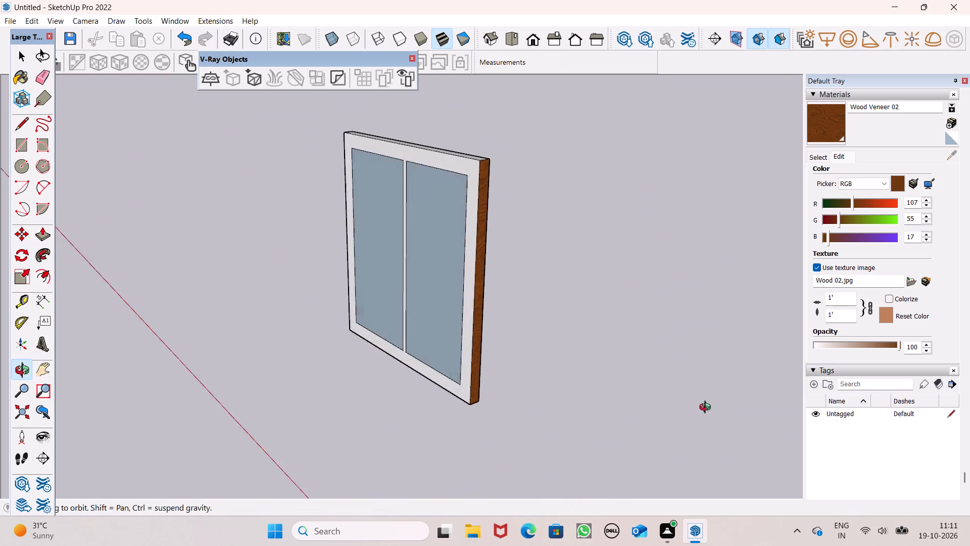
Paint the frame's back face and its top and bottom outer edge faces with Wood Veneer 02.
{"action": "middle_click_drag", "start_coordinate": [707, 408], "coordinate": [923, 456]}
{"action": "scroll", "coordinate": [464, 143], "scroll_direction": "up", "scroll_amount": 5}
{"action": "left_click", "coordinate": [455, 164]}
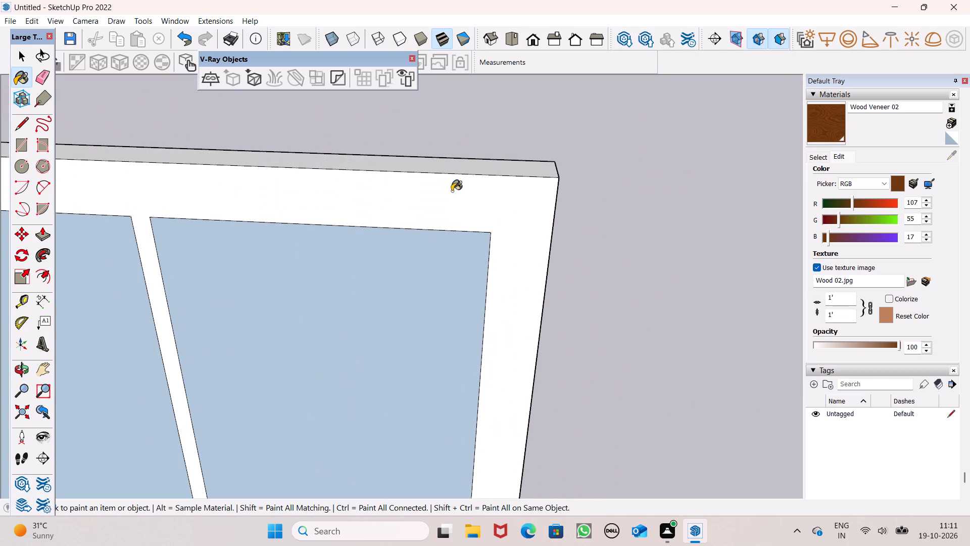
{"action": "left_click", "coordinate": [451, 197]}
{"action": "scroll", "coordinate": [422, 178], "scroll_direction": "down", "scroll_amount": 11}
{"action": "middle_click_drag", "start_coordinate": [554, 293], "coordinate": [198, 111]}
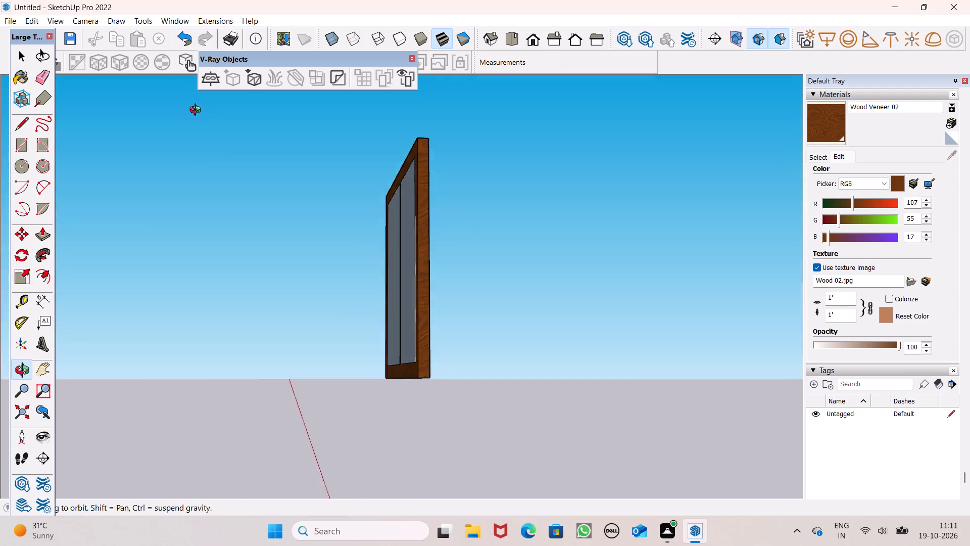
{"action": "middle_click_drag", "start_coordinate": [198, 111], "coordinate": [1, 0]}
{"action": "scroll", "coordinate": [0, 0], "scroll_direction": "up", "scroll_amount": 1}
{"action": "scroll", "coordinate": [373, 255], "scroll_direction": "up", "scroll_amount": 6}
{"action": "middle_click_drag", "start_coordinate": [473, 437], "coordinate": [468, 401]}
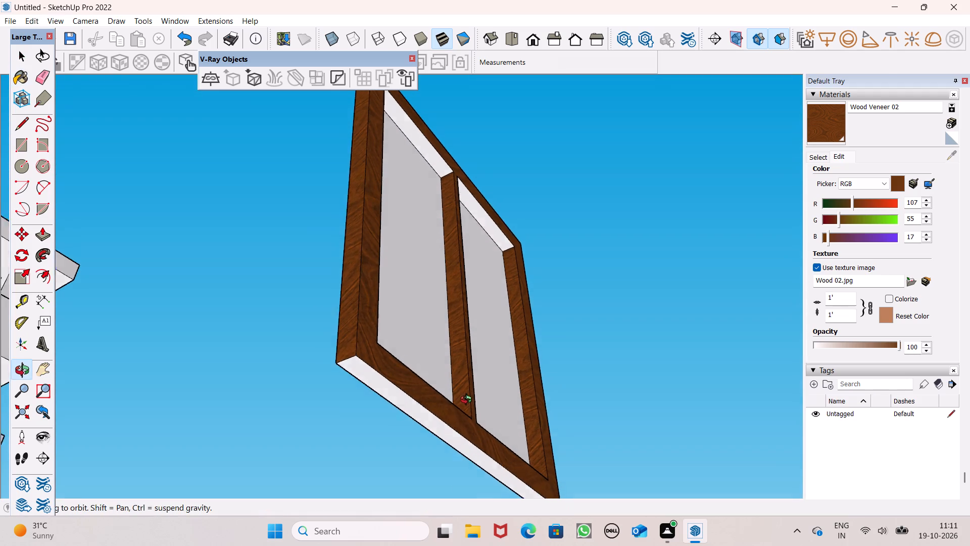
{"action": "middle_click_drag", "start_coordinate": [468, 401], "coordinate": [469, 396]}
{"action": "left_click", "coordinate": [440, 420]}
Paint the upper inner faces of both window openings with Wood Veneer 02.
{"action": "scroll", "coordinate": [446, 148], "scroll_direction": "up", "scroll_amount": 3}
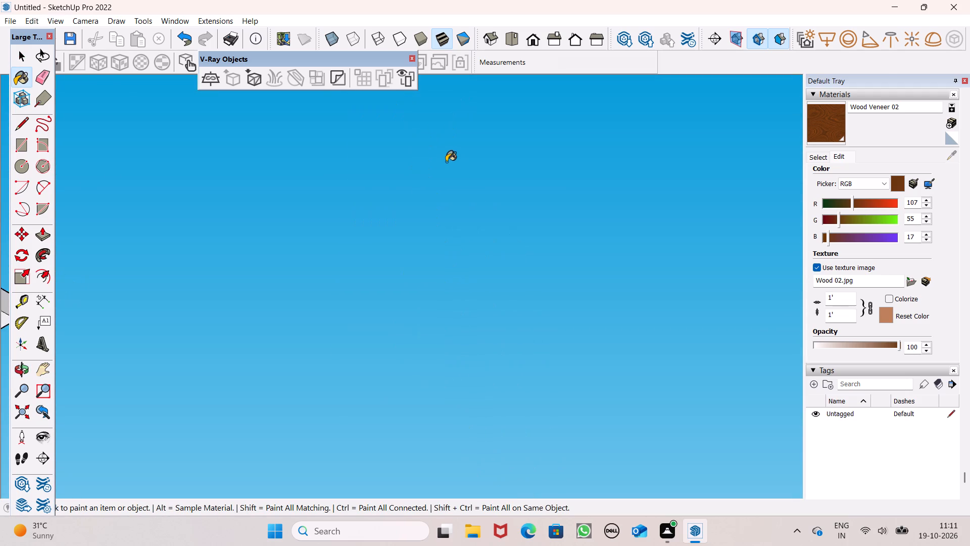
{"action": "scroll", "coordinate": [446, 164], "scroll_direction": "up", "scroll_amount": 3}
{"action": "scroll", "coordinate": [443, 173], "scroll_direction": "down", "scroll_amount": 11}
{"action": "scroll", "coordinate": [429, 238], "scroll_direction": "up", "scroll_amount": 3}
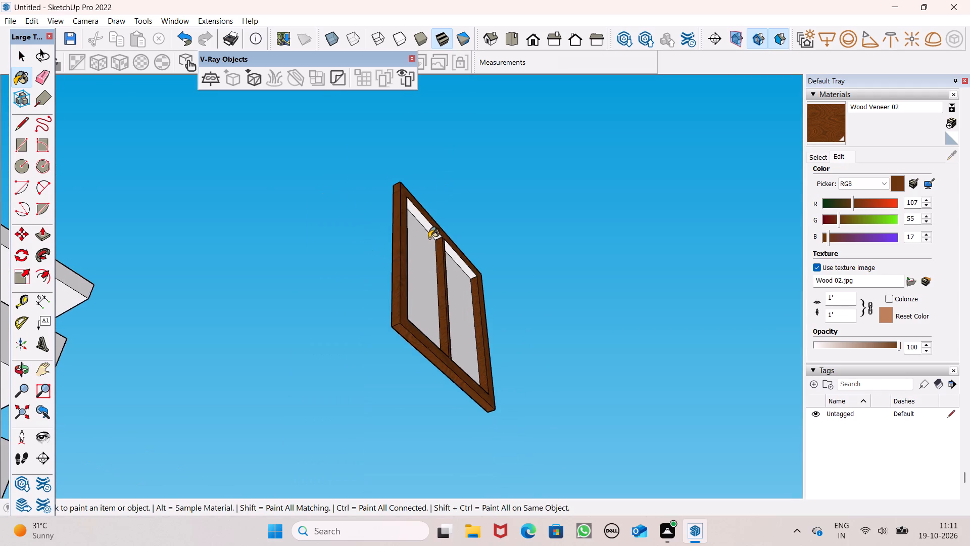
{"action": "scroll", "coordinate": [429, 238], "scroll_direction": "up", "scroll_amount": 3}
{"action": "left_click", "coordinate": [434, 225]}
{"action": "scroll", "coordinate": [471, 236], "scroll_direction": "up", "scroll_amount": 3}
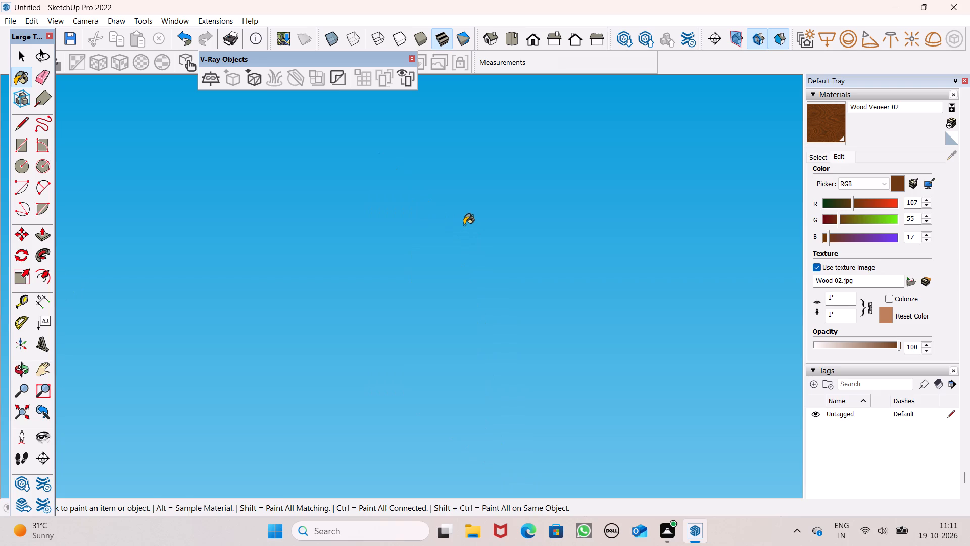
{"action": "scroll", "coordinate": [464, 225], "scroll_direction": "down", "scroll_amount": 4}
{"action": "middle_click_drag", "start_coordinate": [476, 265], "coordinate": [145, 367]}
{"action": "scroll", "coordinate": [312, 249], "scroll_direction": "up", "scroll_amount": 2}
{"action": "scroll", "coordinate": [425, 209], "scroll_direction": "down", "scroll_amount": 3}
{"action": "scroll", "coordinate": [531, 187], "scroll_direction": "up", "scroll_amount": 6}
{"action": "scroll", "coordinate": [518, 186], "scroll_direction": "down", "scroll_amount": 7}
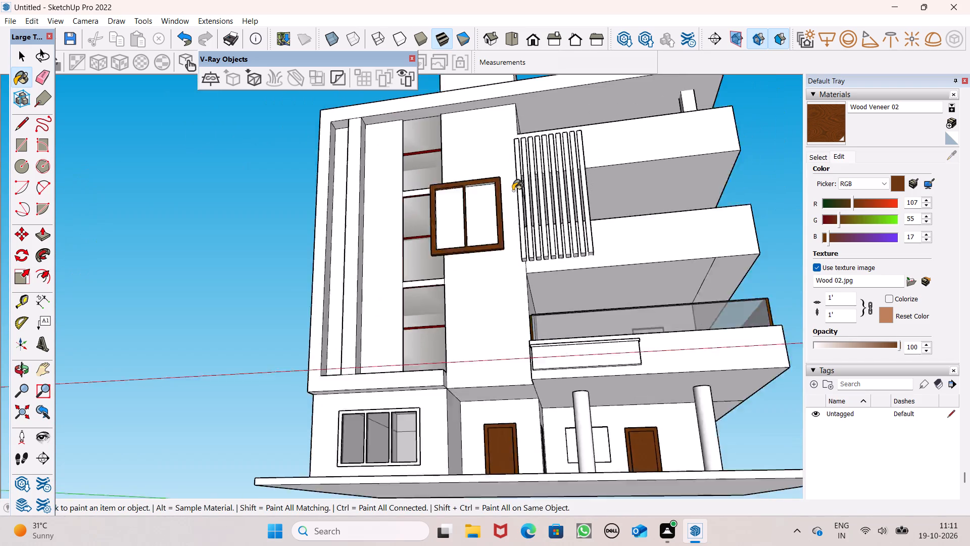
{"action": "scroll", "coordinate": [513, 191], "scroll_direction": "down", "scroll_amount": 2}
{"action": "middle_click_drag", "start_coordinate": [513, 191], "coordinate": [513, 181]}
{"action": "scroll", "coordinate": [506, 173], "scroll_direction": "up", "scroll_amount": 7}
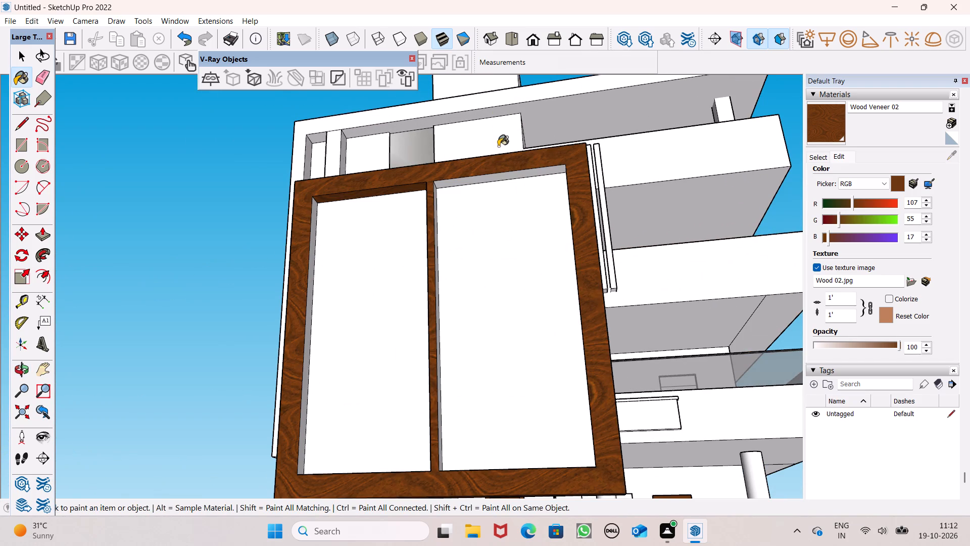
{"action": "scroll", "coordinate": [495, 182], "scroll_direction": "up", "scroll_amount": 6}
{"action": "left_click", "coordinate": [496, 173]}
Paint the remaining vertical inner faces of both openings and the frame's unpainted outer side face with Wood Veneer 02.
{"action": "scroll", "coordinate": [507, 141], "scroll_direction": "up", "scroll_amount": 1}
{"action": "scroll", "coordinate": [507, 141], "scroll_direction": "down", "scroll_amount": 5}
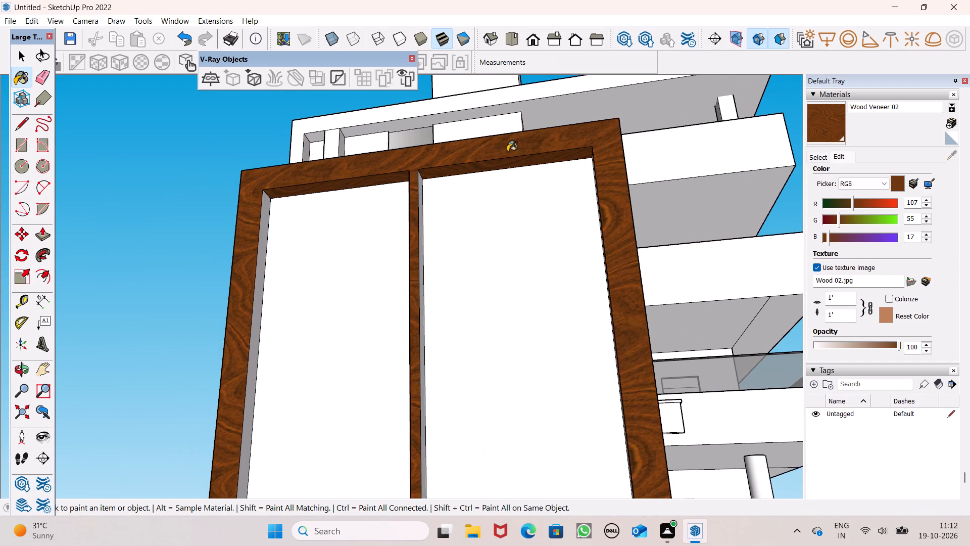
{"action": "middle_click_drag", "start_coordinate": [463, 212], "coordinate": [339, 306]}
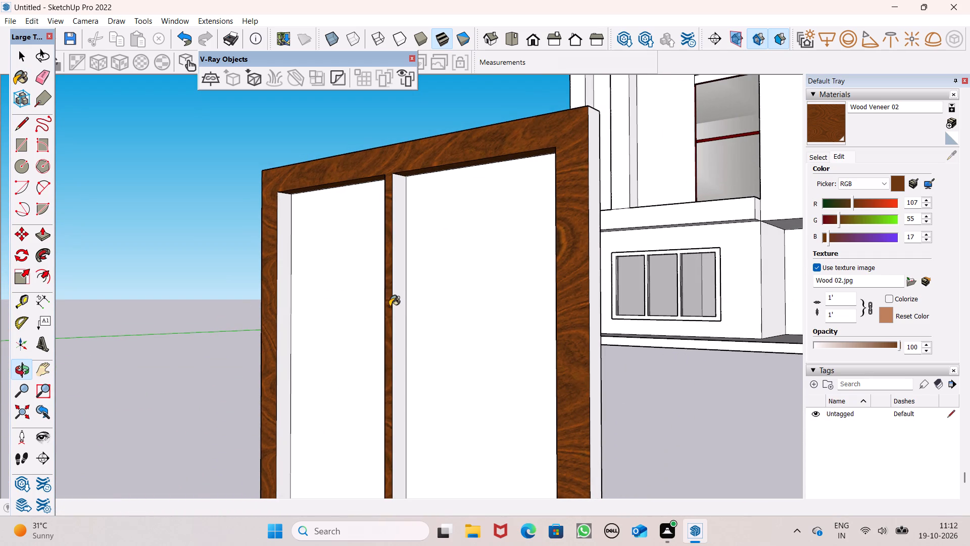
{"action": "left_click", "coordinate": [397, 301]}
{"action": "left_click", "coordinate": [283, 296]}
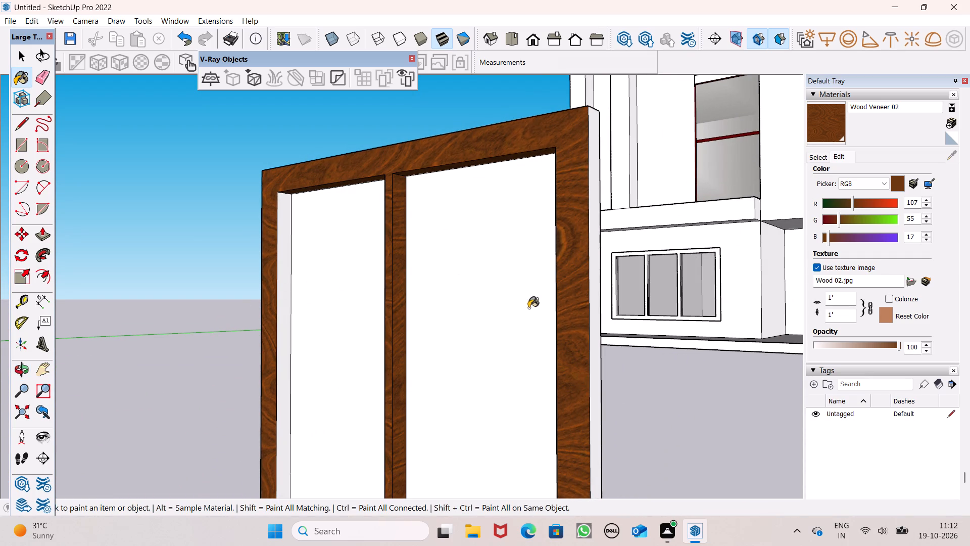
{"action": "left_click", "coordinate": [594, 351]}
Paint both window panes with Translucent Glass Gray from the Glass and Mirrors materials.
{"action": "middle_click_drag", "start_coordinate": [476, 306], "coordinate": [840, 365]}
{"action": "scroll", "coordinate": [762, 377], "scroll_direction": "up", "scroll_amount": 1}
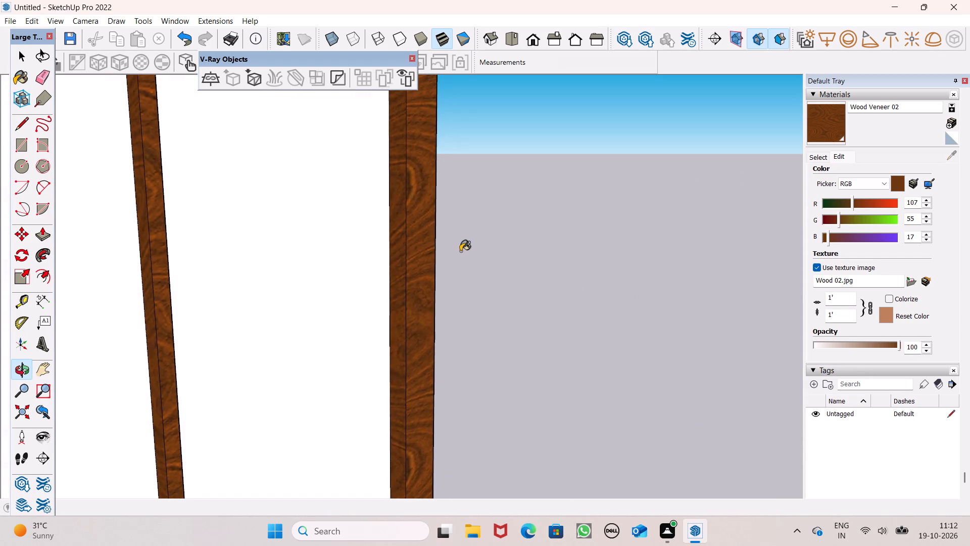
{"action": "scroll", "coordinate": [457, 246], "scroll_direction": "down", "scroll_amount": 6}
{"action": "middle_click_drag", "start_coordinate": [450, 265], "coordinate": [448, 415]}
{"action": "scroll", "coordinate": [444, 342], "scroll_direction": "up", "scroll_amount": 8}
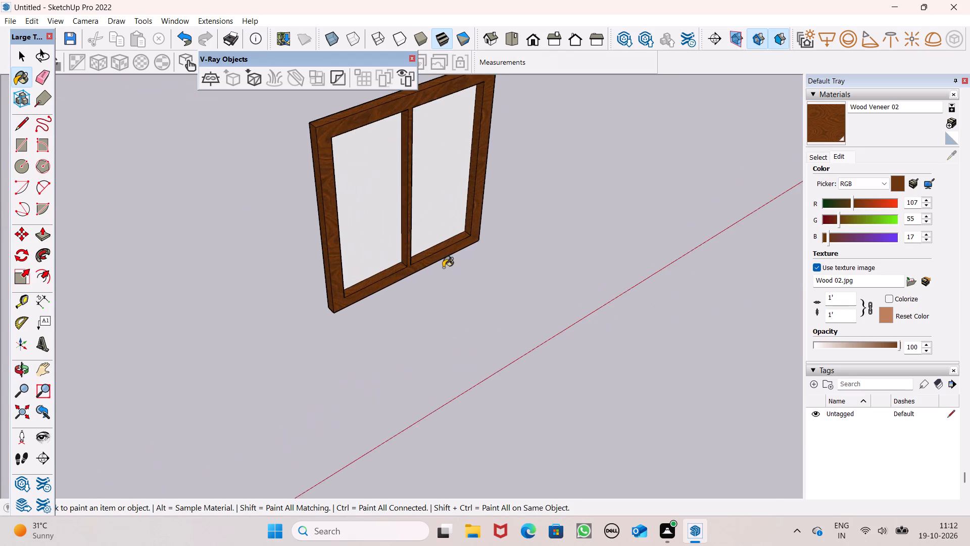
{"action": "scroll", "coordinate": [444, 267], "scroll_direction": "up", "scroll_amount": 1}
{"action": "middle_click_drag", "start_coordinate": [445, 268], "coordinate": [338, 200]}
{"action": "scroll", "coordinate": [347, 200], "scroll_direction": "up", "scroll_amount": 1}
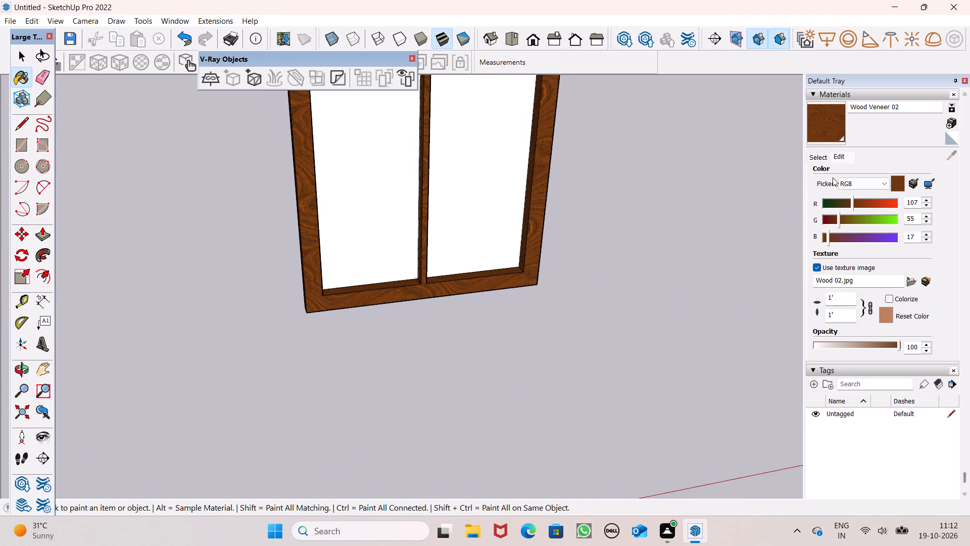
{"action": "left_click", "coordinate": [817, 155]}
{"action": "left_click", "coordinate": [866, 272]}
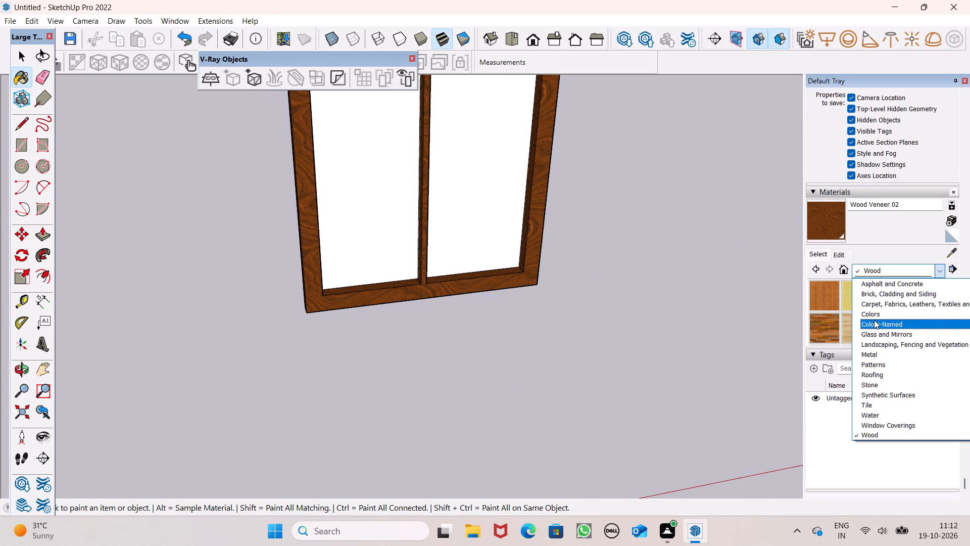
{"action": "left_click", "coordinate": [875, 335]}
{"action": "left_click", "coordinate": [932, 332]}
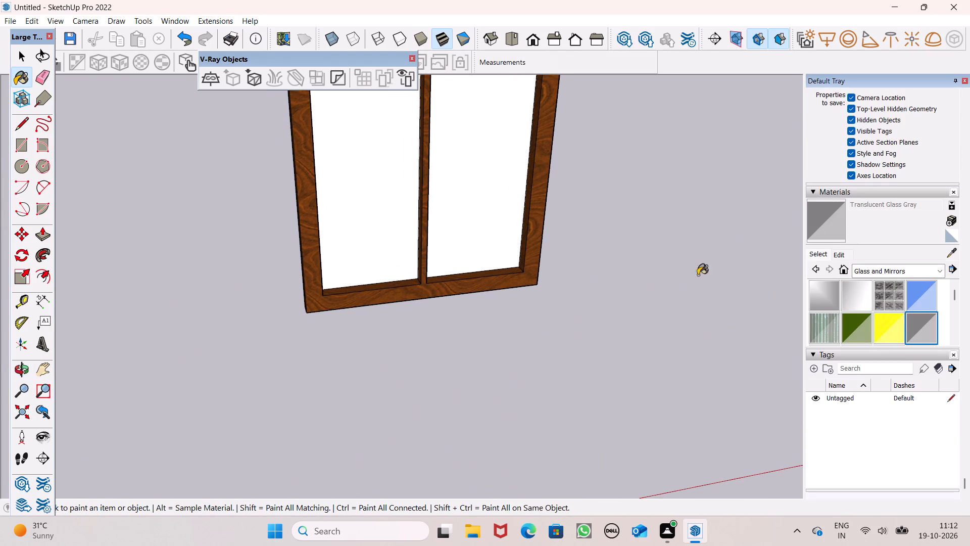
{"action": "left_click", "coordinate": [508, 239]}
{"action": "left_click", "coordinate": [404, 235]}
{"action": "scroll", "coordinate": [472, 252], "scroll_direction": "down", "scroll_amount": 3}
{"action": "middle_click_drag", "start_coordinate": [500, 265], "coordinate": [354, 242]}
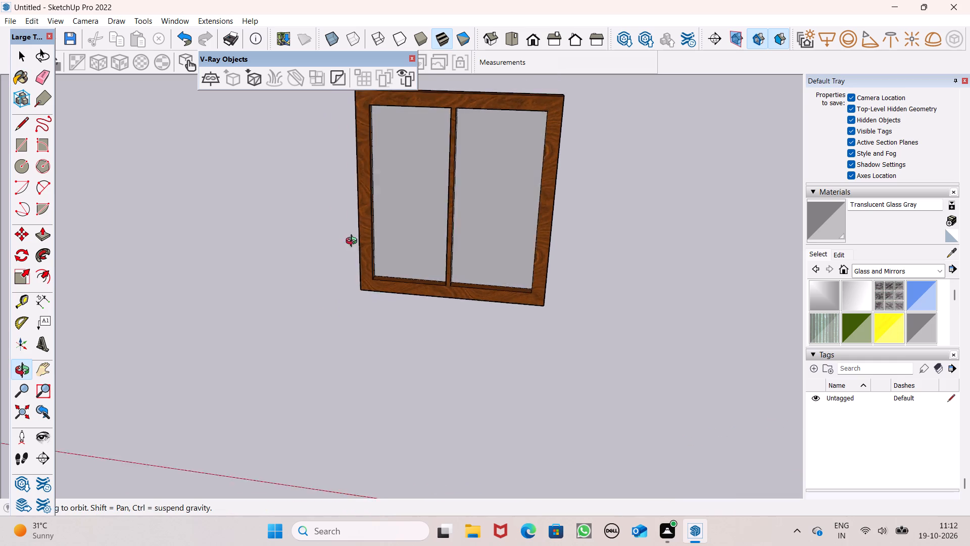
{"action": "middle_click_drag", "start_coordinate": [354, 242], "coordinate": [398, 219]}
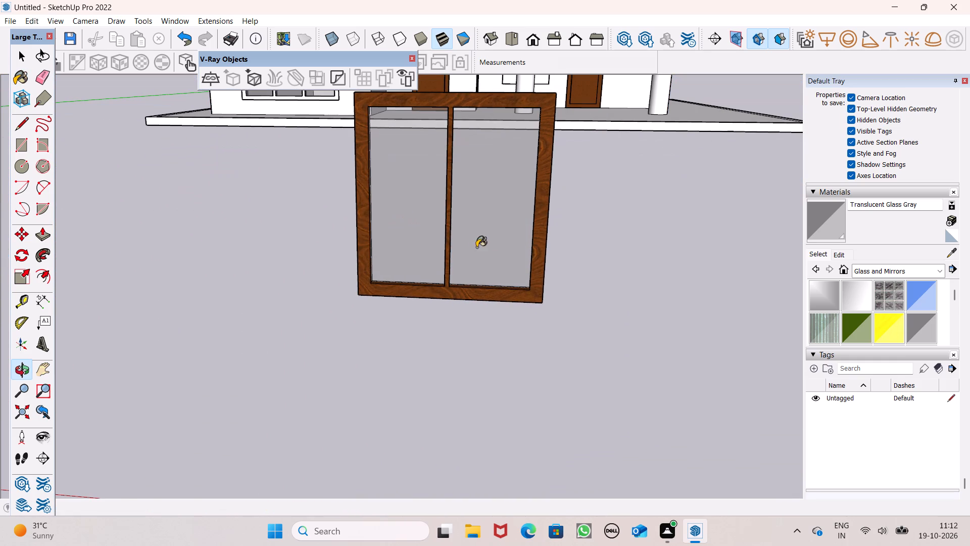
{"action": "key", "text": "space"}
Select the whole window, including frame, central bar and panes, and make it a group.
{"action": "scroll", "coordinate": [610, 236], "scroll_direction": "down", "scroll_amount": 4}
{"action": "middle_click_drag", "start_coordinate": [618, 240], "coordinate": [594, 213]}
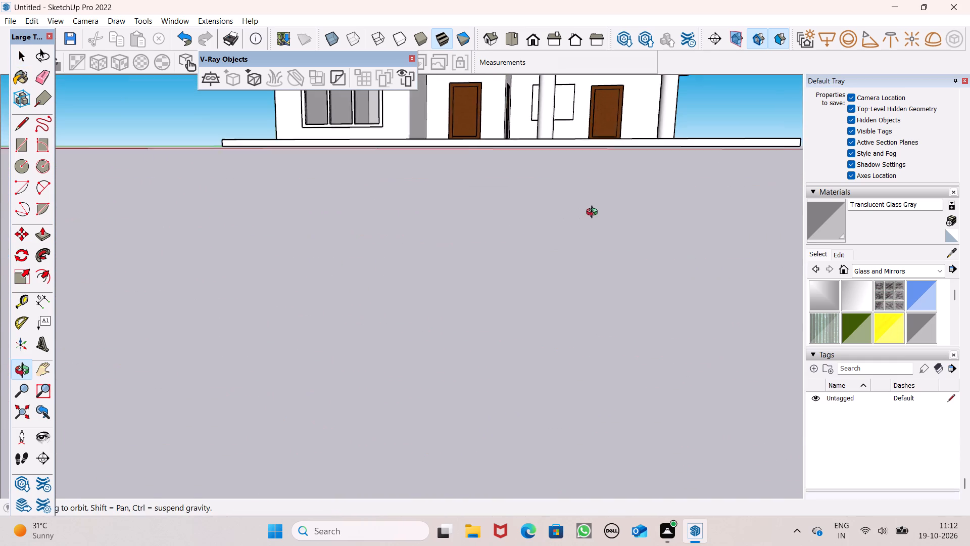
{"action": "middle_click_drag", "start_coordinate": [594, 213], "coordinate": [613, 213]}
{"action": "scroll", "coordinate": [604, 208], "scroll_direction": "down", "scroll_amount": 7}
{"action": "scroll", "coordinate": [549, 212], "scroll_direction": "down", "scroll_amount": 6}
{"action": "middle_click_drag", "start_coordinate": [548, 221], "coordinate": [499, 278]}
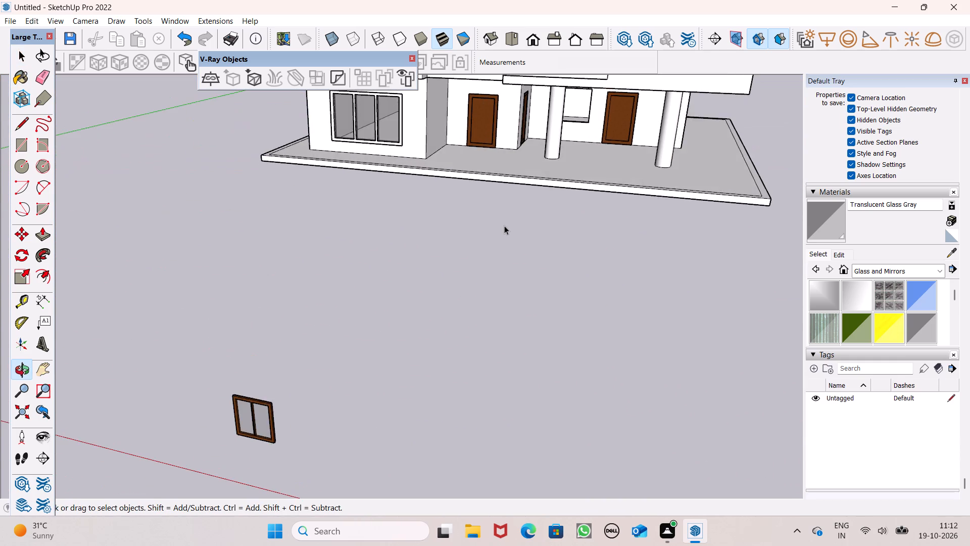
{"action": "scroll", "coordinate": [503, 219], "scroll_direction": "down", "scroll_amount": 4}
{"action": "middle_click_drag", "start_coordinate": [463, 296], "coordinate": [377, 338]}
{"action": "scroll", "coordinate": [326, 306], "scroll_direction": "down", "scroll_amount": 5}
{"action": "scroll", "coordinate": [275, 394], "scroll_direction": "up", "scroll_amount": 7}
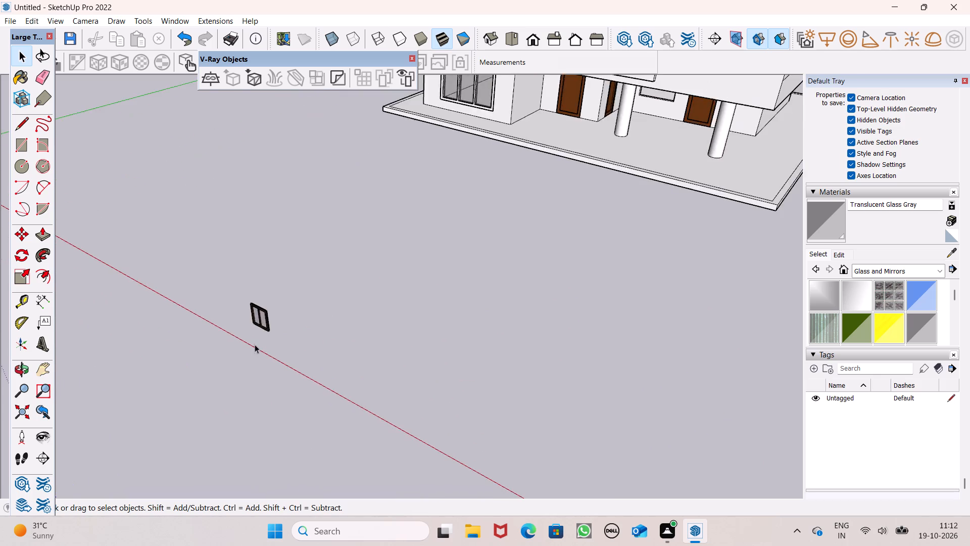
{"action": "scroll", "coordinate": [255, 344], "scroll_direction": "up", "scroll_amount": 7}
{"action": "middle_click_drag", "start_coordinate": [269, 327], "coordinate": [110, 323]}
{"action": "scroll", "coordinate": [110, 323], "scroll_direction": "up", "scroll_amount": 1}
{"action": "middle_click_drag", "start_coordinate": [322, 296], "coordinate": [92, 259]}
{"action": "scroll", "coordinate": [360, 239], "scroll_direction": "up", "scroll_amount": 9}
{"action": "middle_click_drag", "start_coordinate": [346, 258], "coordinate": [458, 276]}
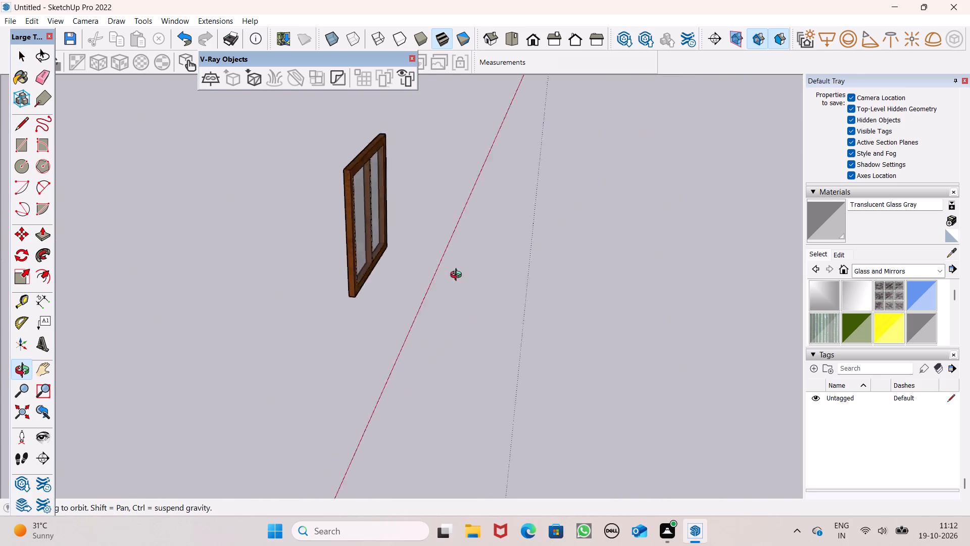
{"action": "middle_click_drag", "start_coordinate": [458, 276], "coordinate": [867, 248]}
{"action": "middle_click_drag", "start_coordinate": [234, 289], "coordinate": [330, 268]}
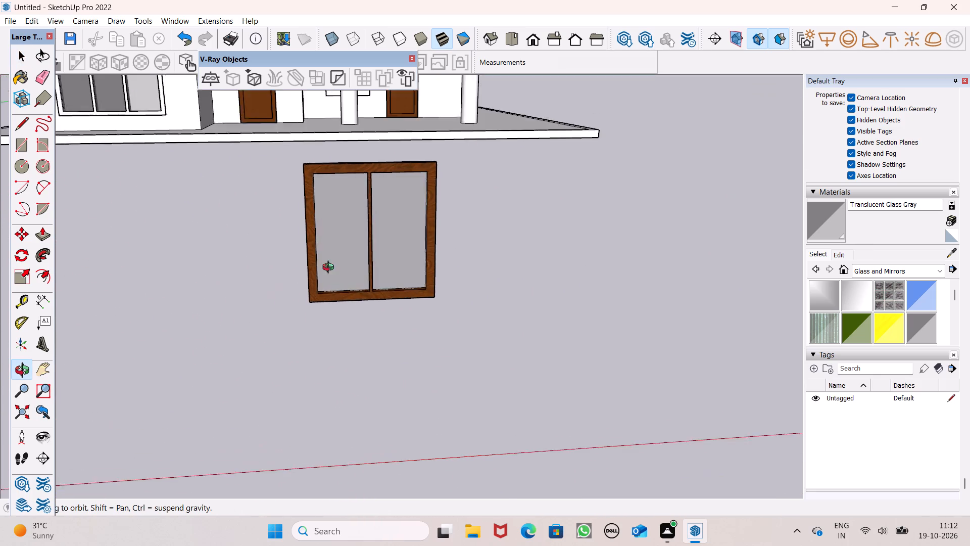
{"action": "middle_click_drag", "start_coordinate": [330, 268], "coordinate": [329, 259]}
{"action": "scroll", "coordinate": [330, 259], "scroll_direction": "up", "scroll_amount": 1}
{"action": "triple_click", "coordinate": [368, 253]}
{"action": "left_click", "coordinate": [368, 253]}
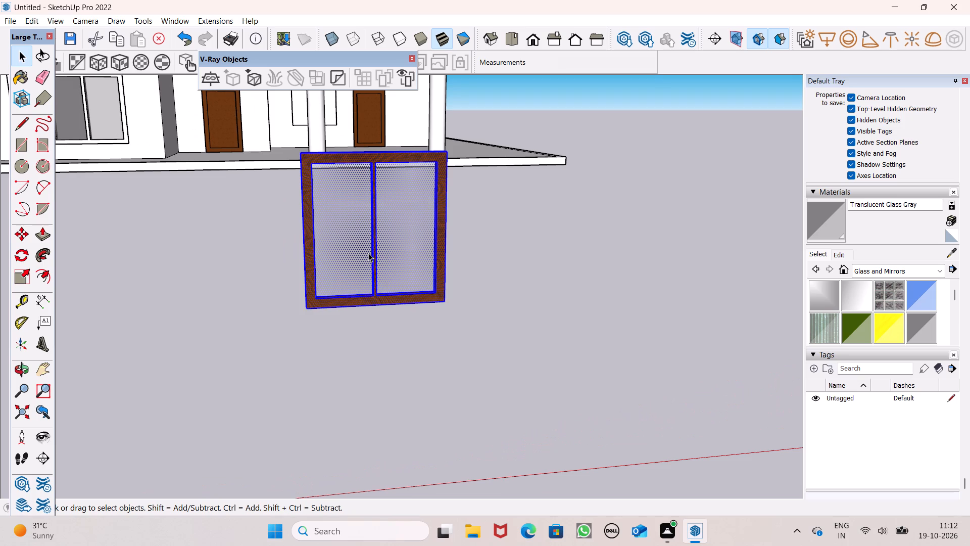
{"action": "right_click", "coordinate": [368, 253]}
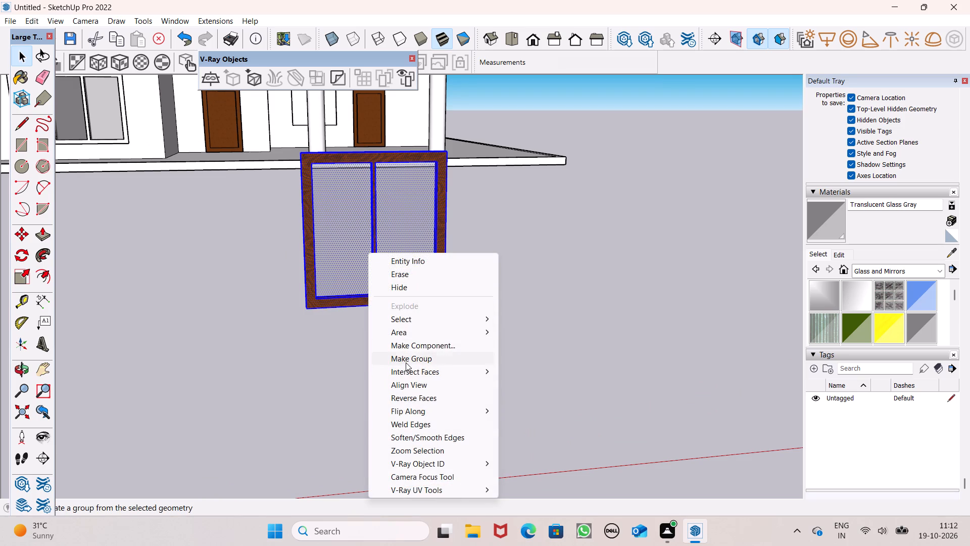
{"action": "left_click", "coordinate": [407, 362]}
Move the window group by its lower outer corner to the bottom corner of the ground-floor wall opening beside the door.
{"action": "scroll", "coordinate": [286, 303], "scroll_direction": "down", "scroll_amount": 5}
{"action": "scroll", "coordinate": [419, 248], "scroll_direction": "up", "scroll_amount": 4}
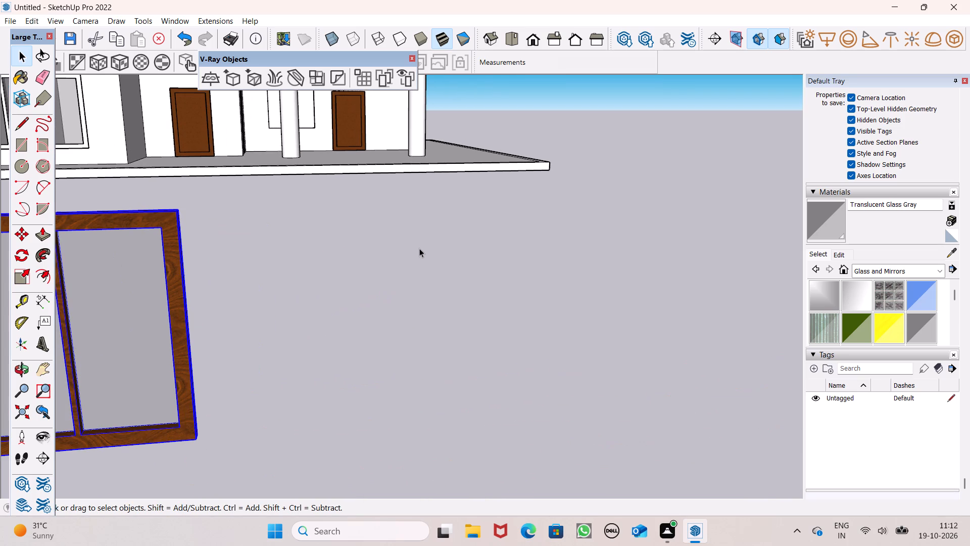
{"action": "key", "text": "m"}
{"action": "key", "text": "Return"}
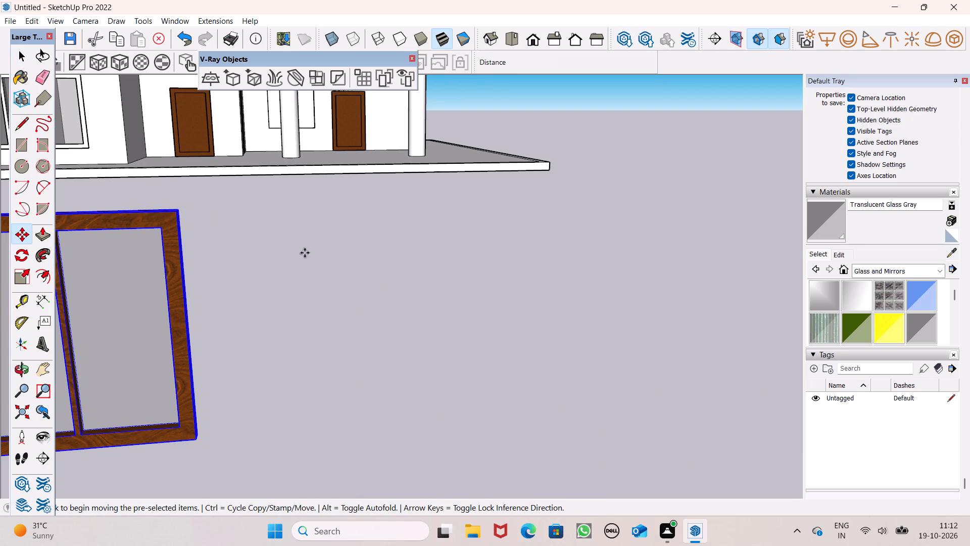
{"action": "left_click_drag", "start_coordinate": [198, 436], "coordinate": [332, 103]}
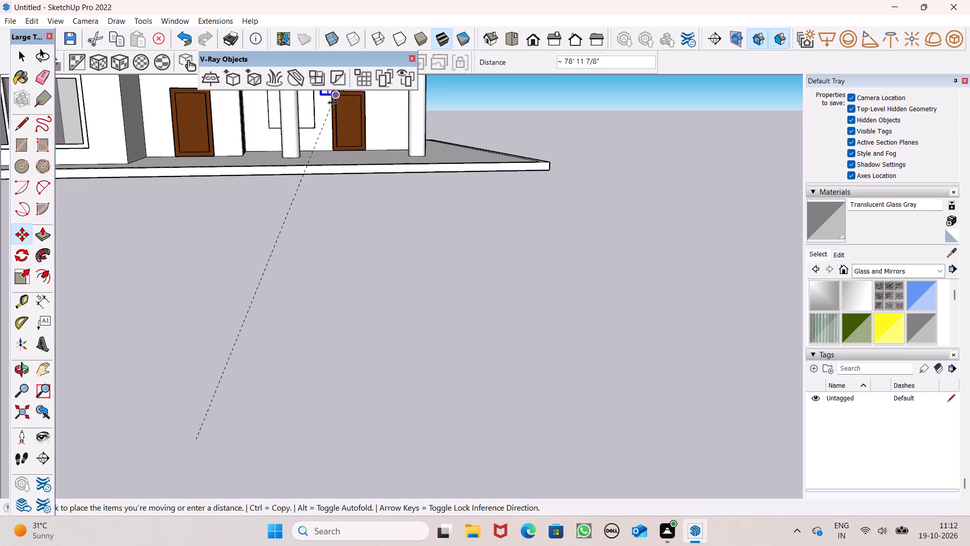
{"action": "left_click_drag", "start_coordinate": [332, 103], "coordinate": [317, 125]}
Move the window group about 1 1/16" inward into the depth of the wall opening.
{"action": "scroll", "coordinate": [315, 108], "scroll_direction": "up", "scroll_amount": 5}
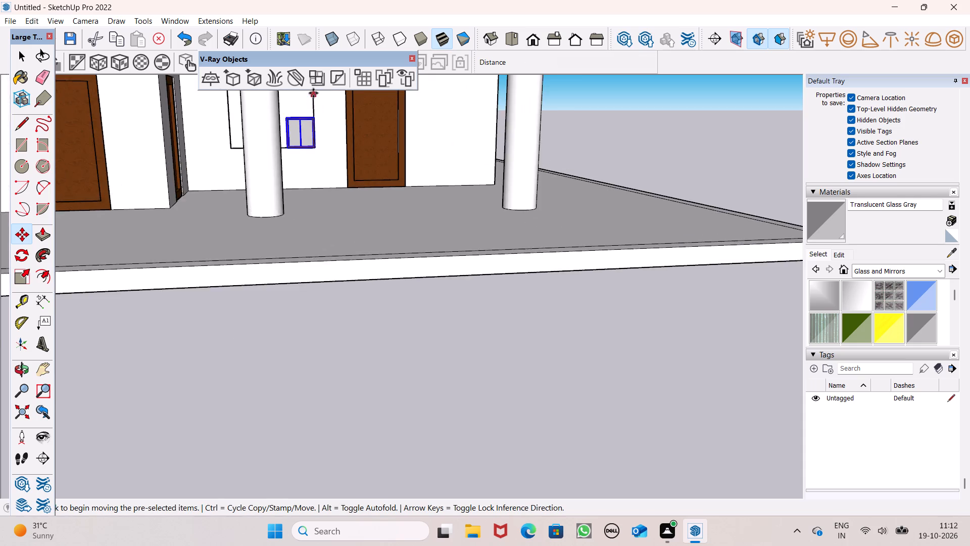
{"action": "scroll", "coordinate": [313, 93], "scroll_direction": "up", "scroll_amount": 2}
{"action": "middle_click_drag", "start_coordinate": [293, 186], "coordinate": [280, 249]}
{"action": "scroll", "coordinate": [283, 258], "scroll_direction": "down", "scroll_amount": 7}
{"action": "scroll", "coordinate": [291, 253], "scroll_direction": "up", "scroll_amount": 1}
{"action": "middle_click_drag", "start_coordinate": [294, 248], "coordinate": [306, 161]}
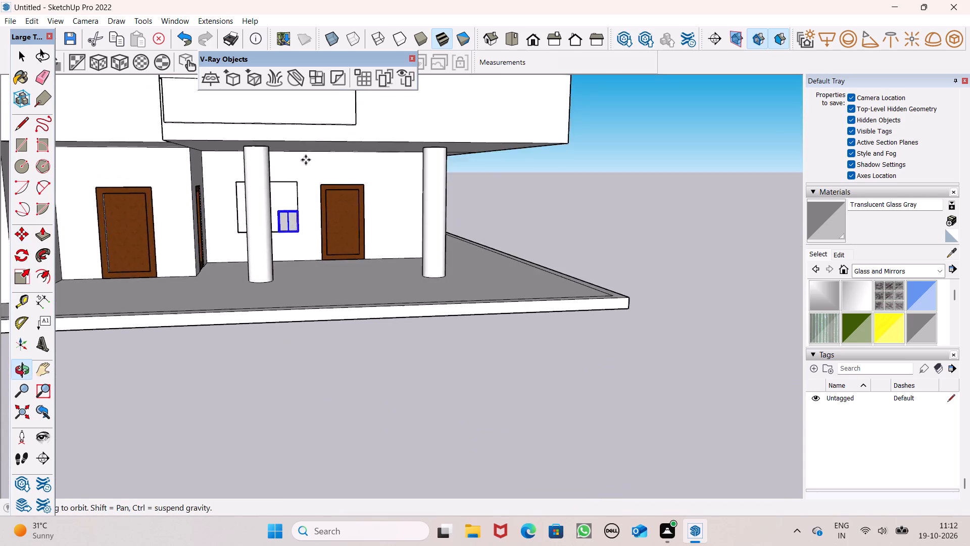
{"action": "scroll", "coordinate": [304, 156], "scroll_direction": "up", "scroll_amount": 7}
{"action": "scroll", "coordinate": [261, 218], "scroll_direction": "up", "scroll_amount": 6}
{"action": "scroll", "coordinate": [268, 243], "scroll_direction": "down", "scroll_amount": 3}
{"action": "middle_click_drag", "start_coordinate": [234, 301], "coordinate": [308, 295]}
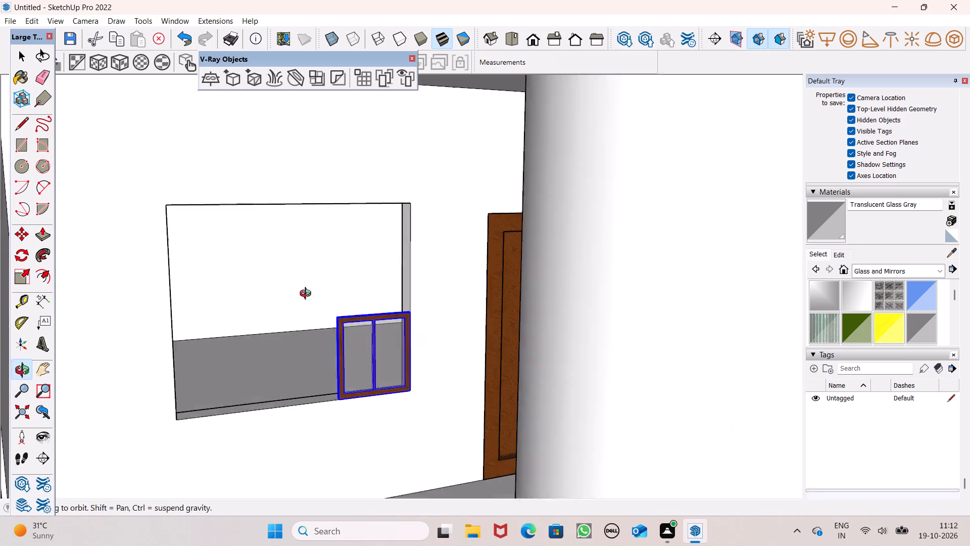
{"action": "middle_click_drag", "start_coordinate": [308, 295], "coordinate": [338, 296]}
{"action": "scroll", "coordinate": [339, 294], "scroll_direction": "down", "scroll_amount": 1}
{"action": "scroll", "coordinate": [366, 350], "scroll_direction": "up", "scroll_amount": 4}
{"action": "scroll", "coordinate": [487, 377], "scroll_direction": "down", "scroll_amount": 2}
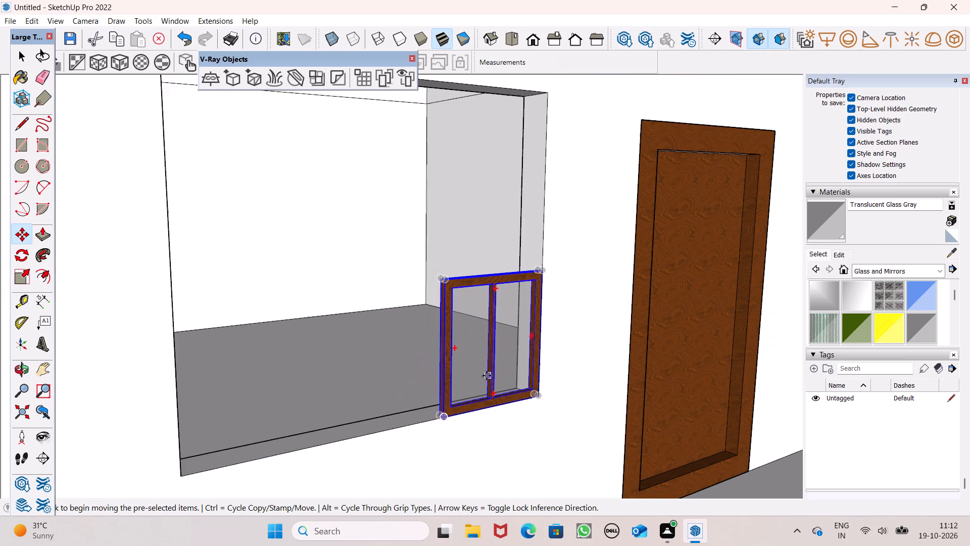
{"action": "scroll", "coordinate": [487, 376], "scroll_direction": "down", "scroll_amount": 1}
{"action": "left_click", "coordinate": [489, 374]}
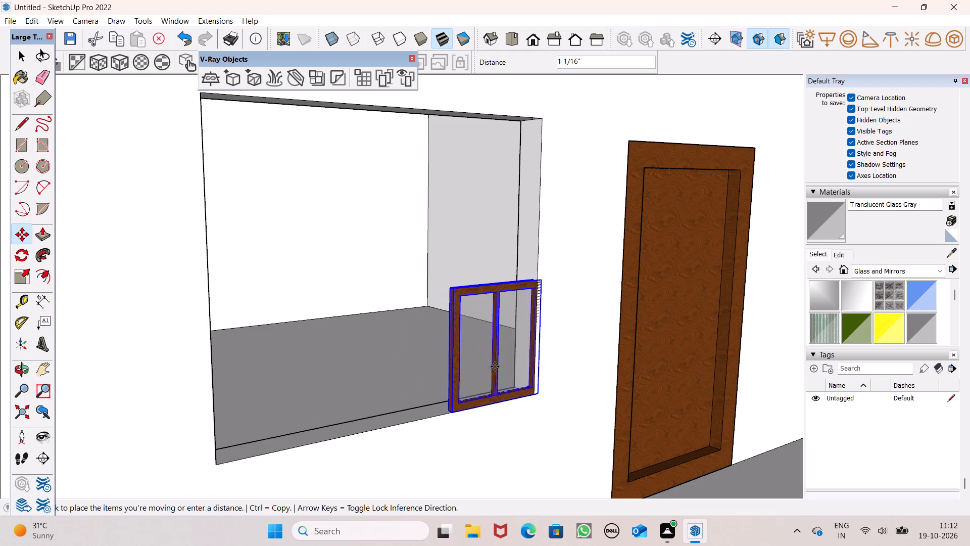
{"action": "left_click", "coordinate": [495, 367]}
{"action": "scroll", "coordinate": [550, 381], "scroll_direction": "up", "scroll_amount": 6}
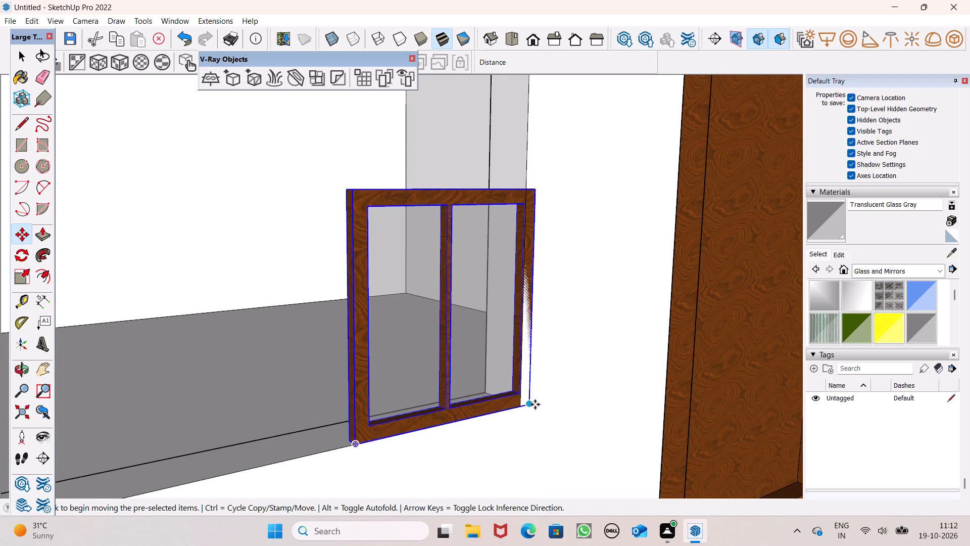
Move the window group about 1 5/16" sideways along the wall so its outer edge meets the side of the opening.
{"action": "left_click_drag", "start_coordinate": [535, 404], "coordinate": [516, 405]}
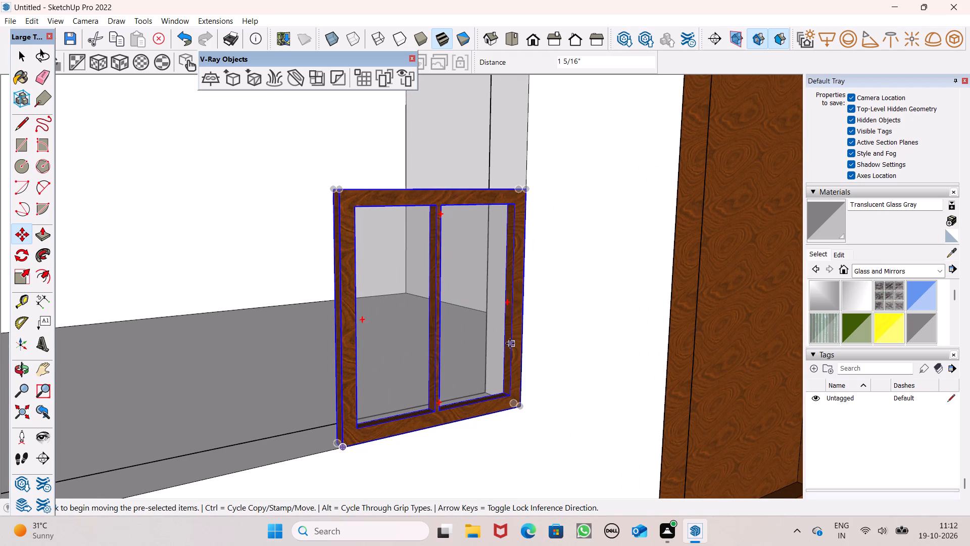
Scale the window group's depth to 2.00 along the green axis, thickening it into the wall opening.
{"action": "left_click", "coordinate": [28, 277]}
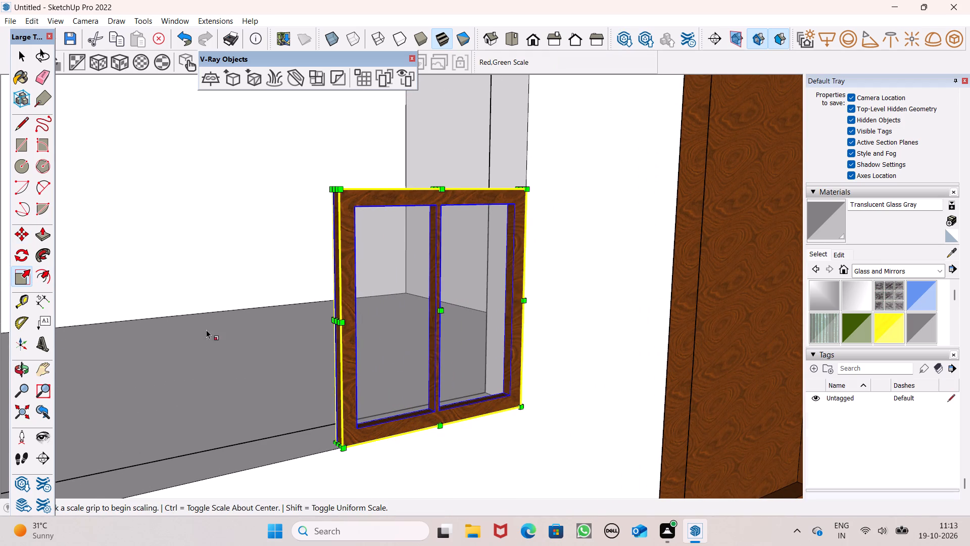
{"action": "left_click", "coordinate": [444, 310]}
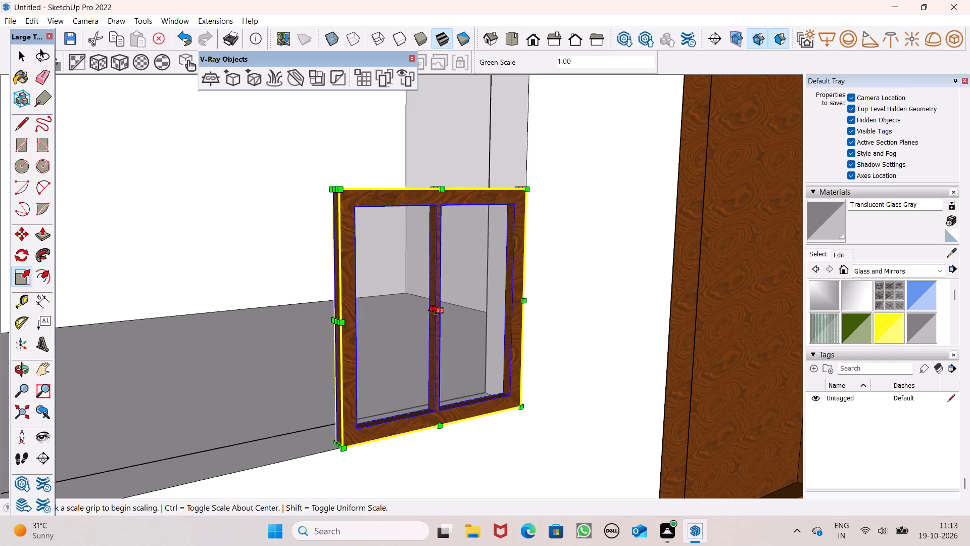
{"action": "left_click_drag", "start_coordinate": [434, 308], "coordinate": [428, 305]}
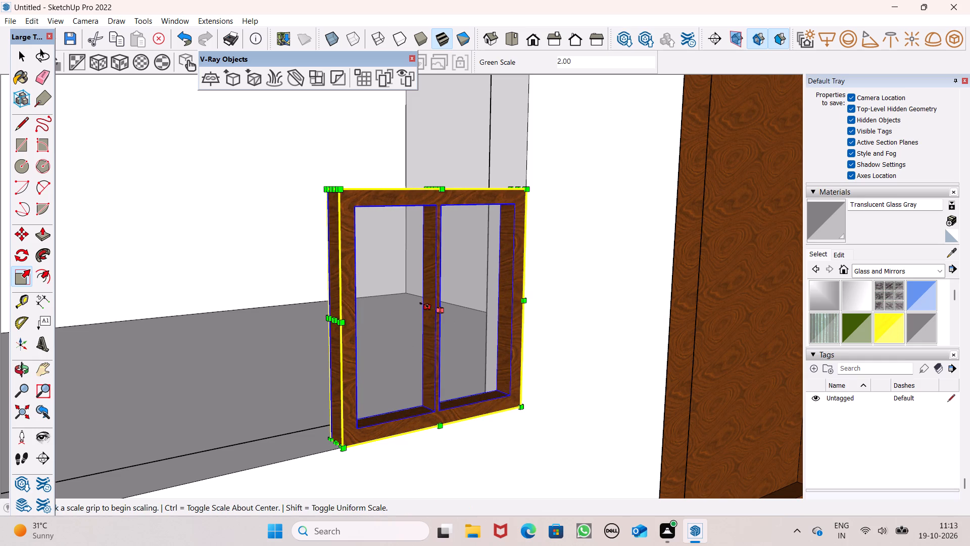
Scale the window group's width to 3.00 along the red axis so it reaches the far side of the wall opening.
{"action": "scroll", "coordinate": [468, 270], "scroll_direction": "down", "scroll_amount": 4}
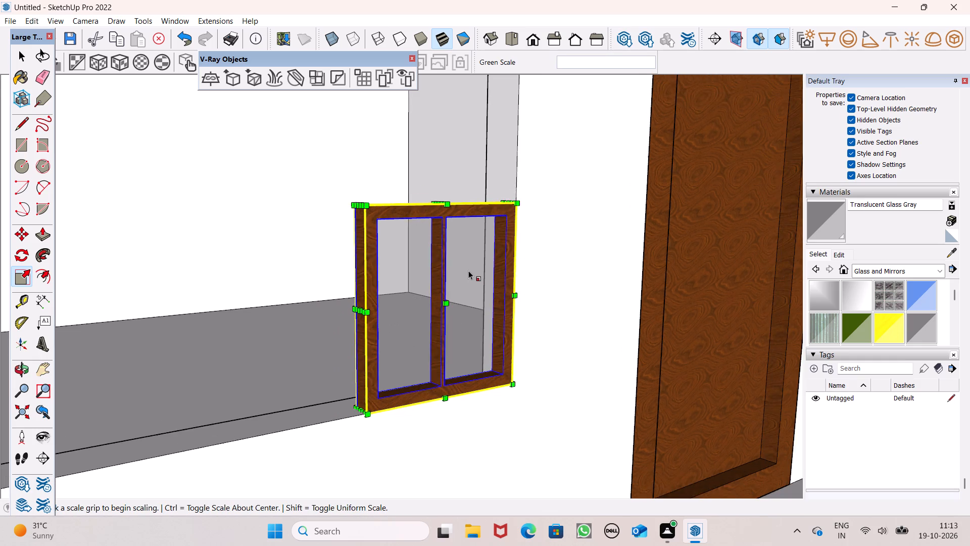
{"action": "scroll", "coordinate": [468, 270], "scroll_direction": "down", "scroll_amount": 2}
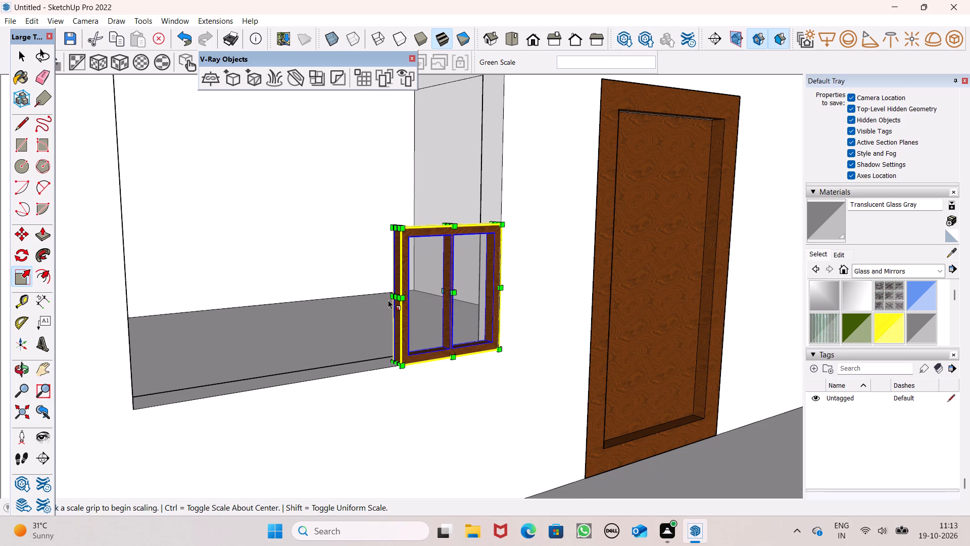
{"action": "middle_click_drag", "start_coordinate": [393, 305], "coordinate": [404, 317]}
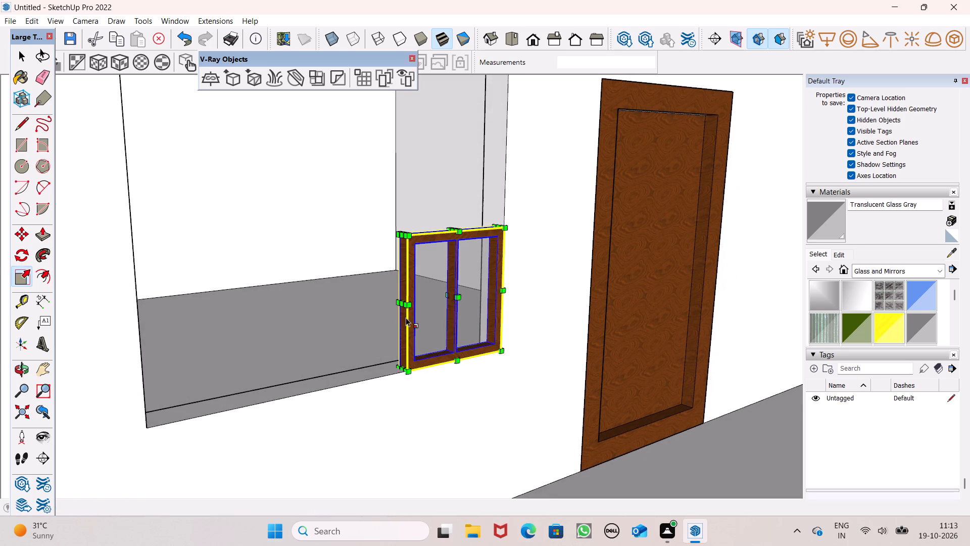
{"action": "left_click_drag", "start_coordinate": [401, 304], "coordinate": [399, 304]}
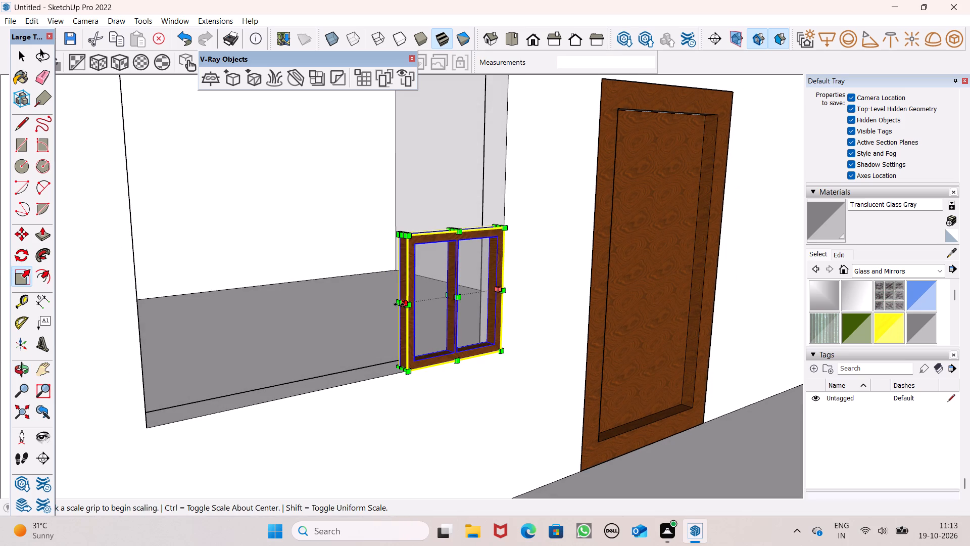
{"action": "left_click_drag", "start_coordinate": [399, 304], "coordinate": [158, 388]}
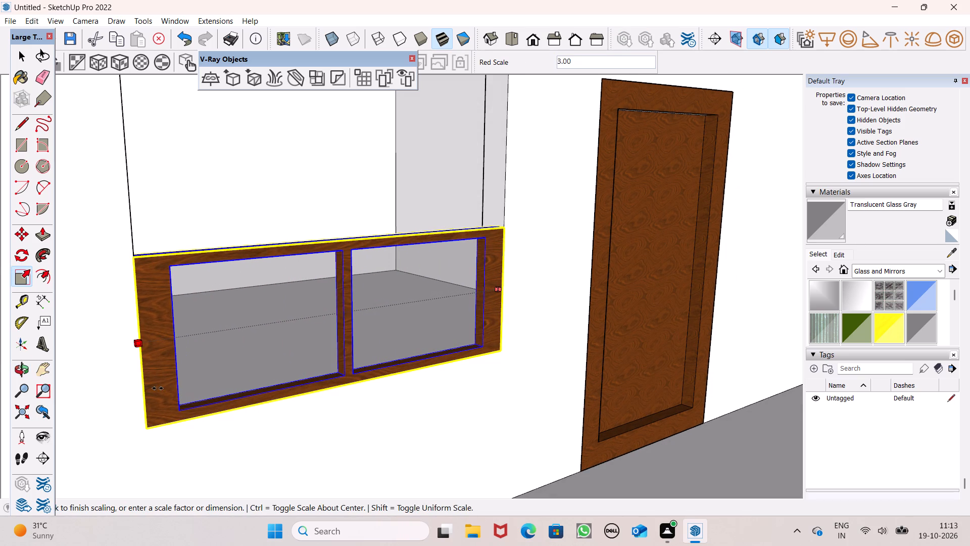
{"action": "left_click_drag", "start_coordinate": [158, 388], "coordinate": [157, 389]}
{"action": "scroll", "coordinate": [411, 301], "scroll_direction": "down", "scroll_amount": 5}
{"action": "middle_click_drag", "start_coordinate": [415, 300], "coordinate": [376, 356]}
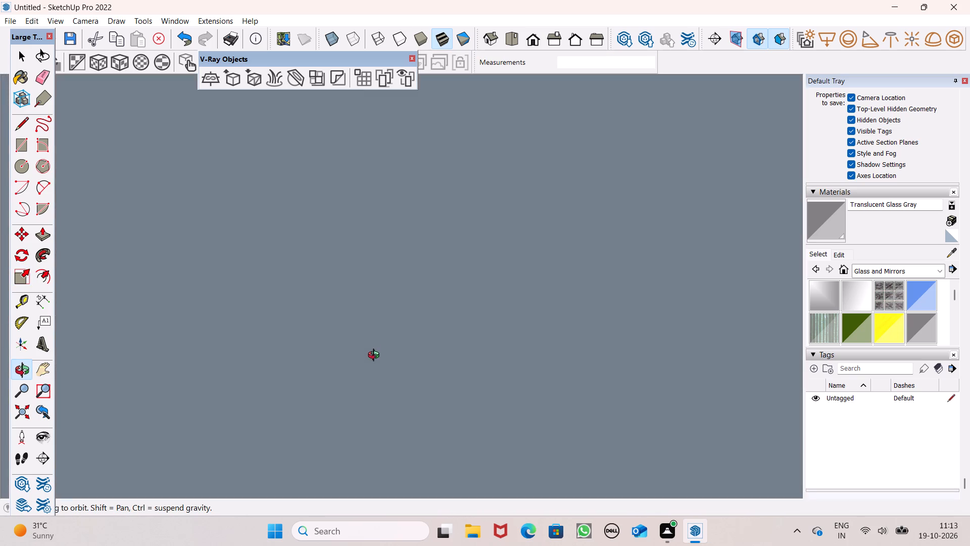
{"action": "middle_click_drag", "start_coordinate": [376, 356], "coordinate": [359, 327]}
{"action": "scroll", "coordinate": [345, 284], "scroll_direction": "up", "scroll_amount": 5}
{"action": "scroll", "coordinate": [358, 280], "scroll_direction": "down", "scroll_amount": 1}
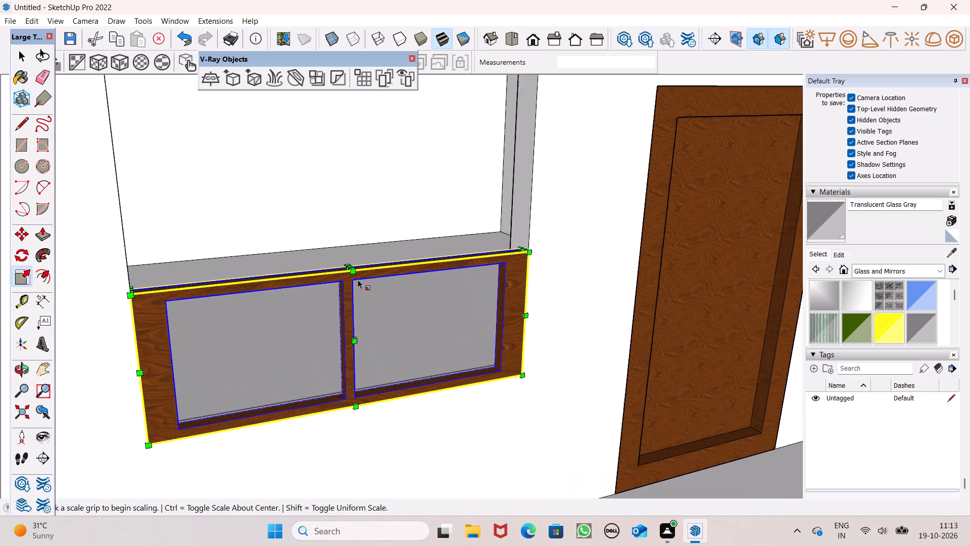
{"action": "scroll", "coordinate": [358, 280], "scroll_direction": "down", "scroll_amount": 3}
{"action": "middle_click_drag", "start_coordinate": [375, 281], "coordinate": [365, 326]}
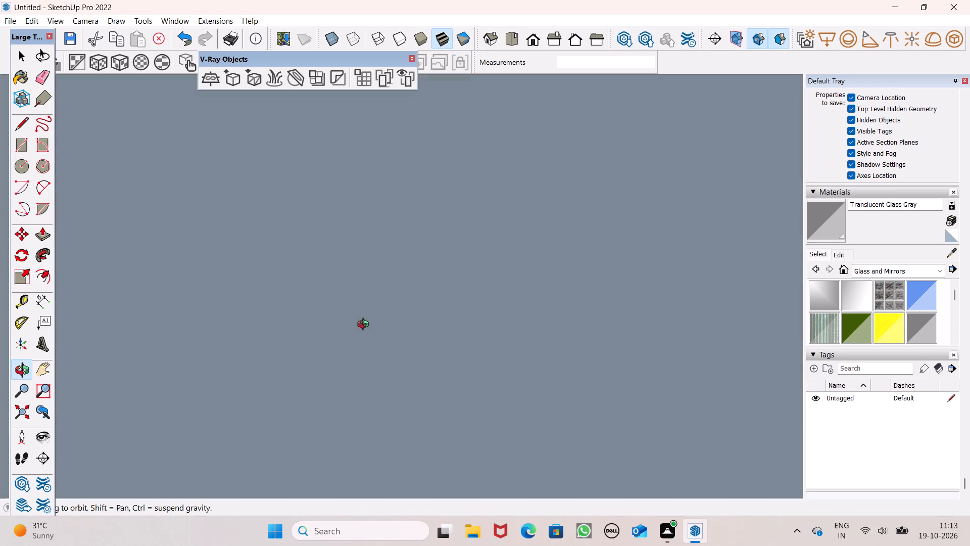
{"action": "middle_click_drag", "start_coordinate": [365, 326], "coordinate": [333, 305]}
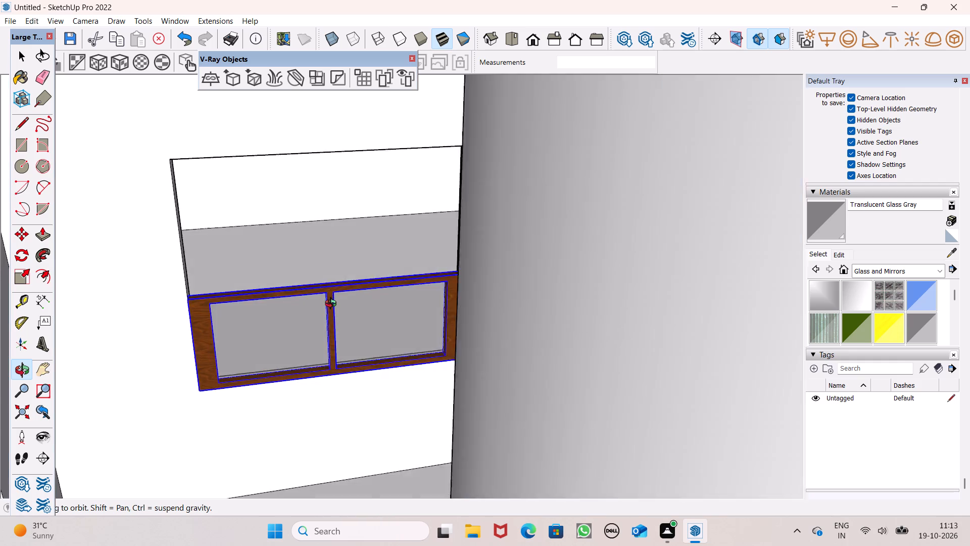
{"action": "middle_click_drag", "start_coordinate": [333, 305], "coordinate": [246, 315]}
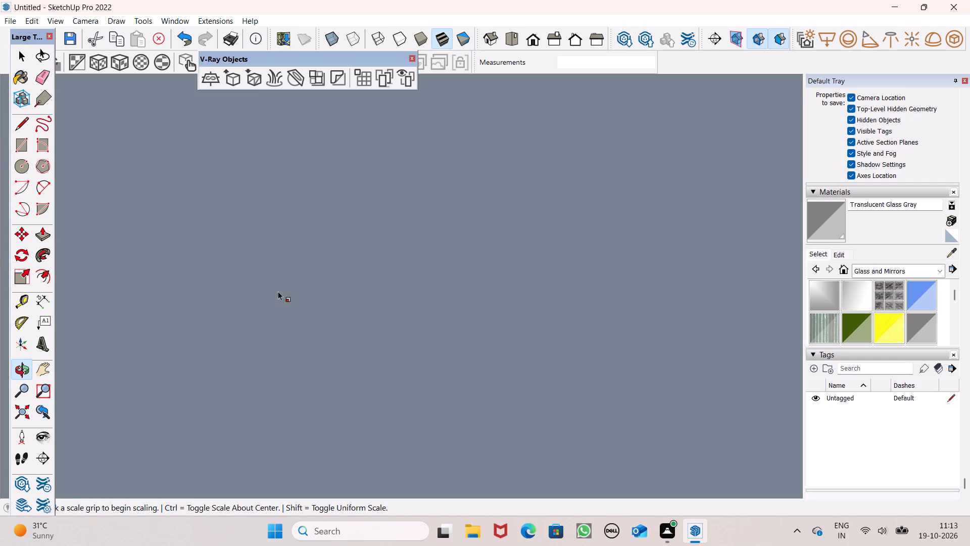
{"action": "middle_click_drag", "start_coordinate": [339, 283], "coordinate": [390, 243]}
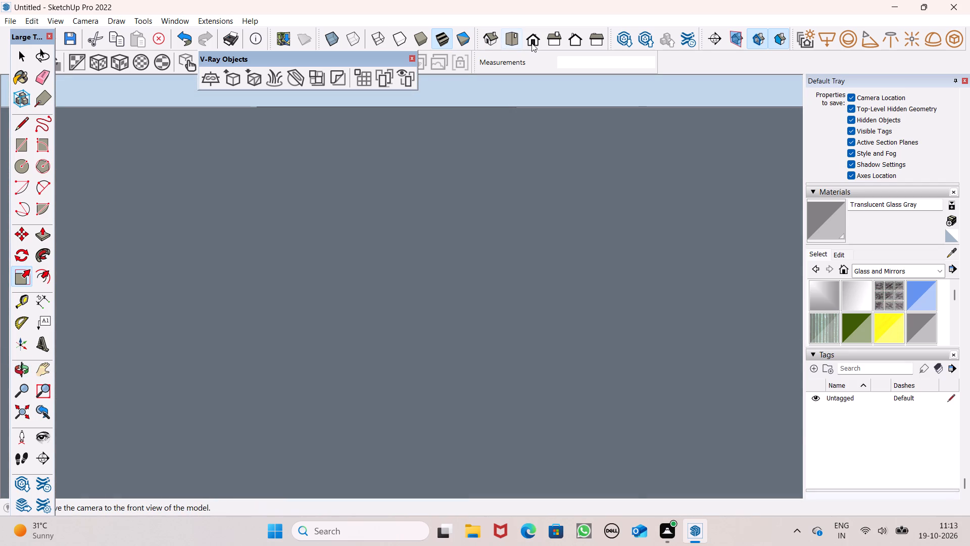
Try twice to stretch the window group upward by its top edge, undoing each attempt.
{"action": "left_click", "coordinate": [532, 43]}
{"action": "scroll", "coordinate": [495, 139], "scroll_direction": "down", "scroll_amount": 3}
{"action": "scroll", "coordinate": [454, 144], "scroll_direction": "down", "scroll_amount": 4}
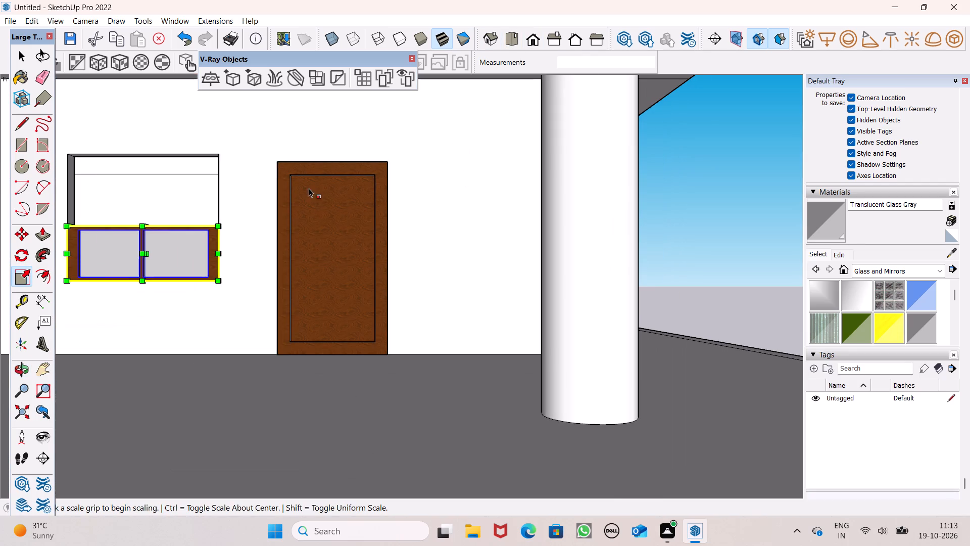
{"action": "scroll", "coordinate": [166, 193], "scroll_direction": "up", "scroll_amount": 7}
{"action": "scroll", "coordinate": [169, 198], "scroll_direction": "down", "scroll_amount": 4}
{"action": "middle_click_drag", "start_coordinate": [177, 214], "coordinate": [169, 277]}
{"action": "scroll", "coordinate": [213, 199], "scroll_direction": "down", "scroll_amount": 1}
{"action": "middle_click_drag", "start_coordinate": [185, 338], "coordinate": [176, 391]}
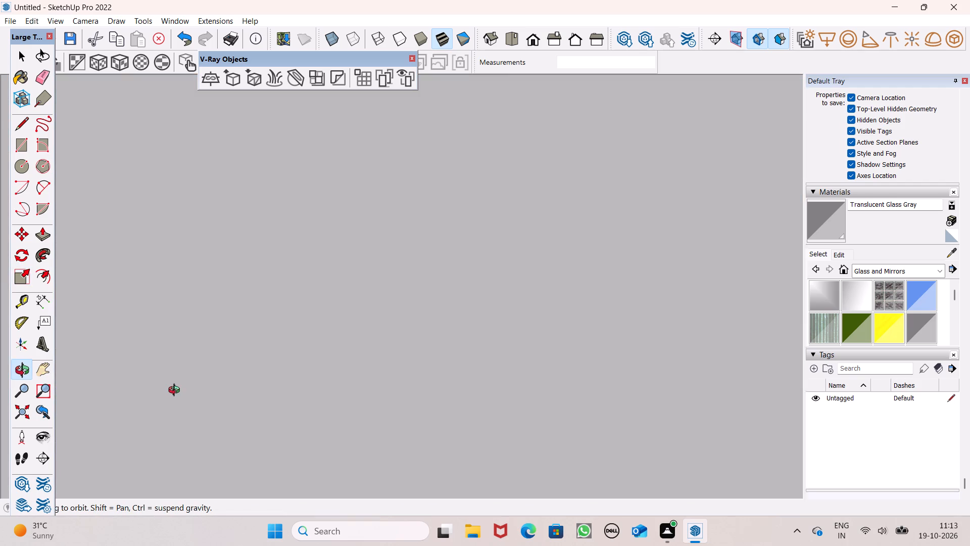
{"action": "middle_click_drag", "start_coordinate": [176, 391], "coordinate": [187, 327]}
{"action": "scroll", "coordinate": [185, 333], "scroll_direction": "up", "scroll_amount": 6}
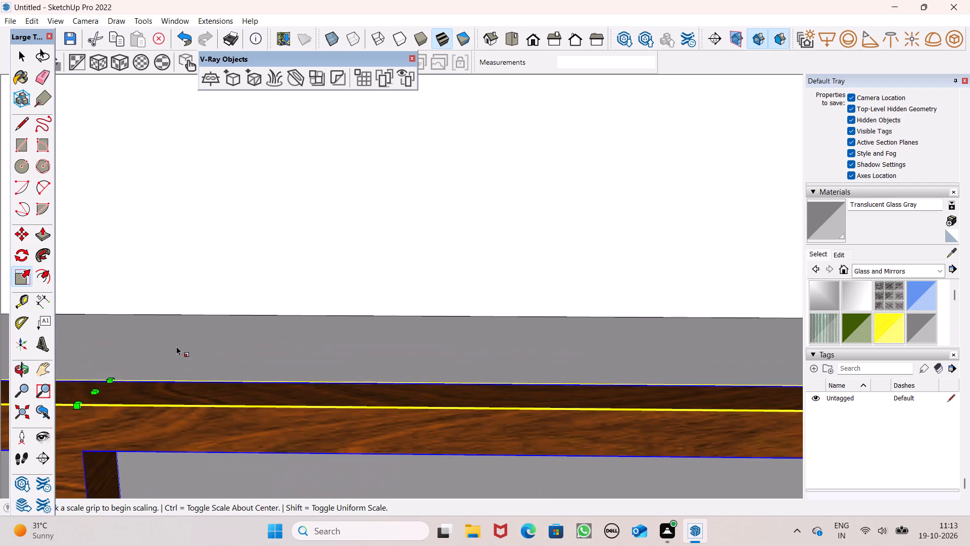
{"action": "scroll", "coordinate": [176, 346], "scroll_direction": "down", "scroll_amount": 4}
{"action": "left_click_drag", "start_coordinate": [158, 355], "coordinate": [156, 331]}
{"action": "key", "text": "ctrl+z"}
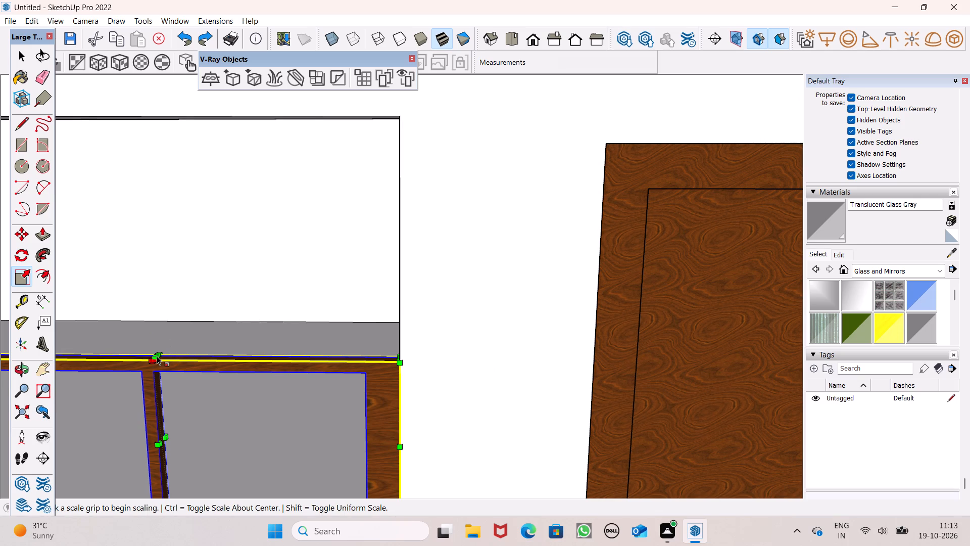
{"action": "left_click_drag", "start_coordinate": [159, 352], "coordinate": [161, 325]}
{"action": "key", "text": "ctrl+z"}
Scale the window group's height to 1.71 along the blue axis, stretching its top edge upward in the wall opening.
{"action": "scroll", "coordinate": [158, 359], "scroll_direction": "up", "scroll_amount": 6}
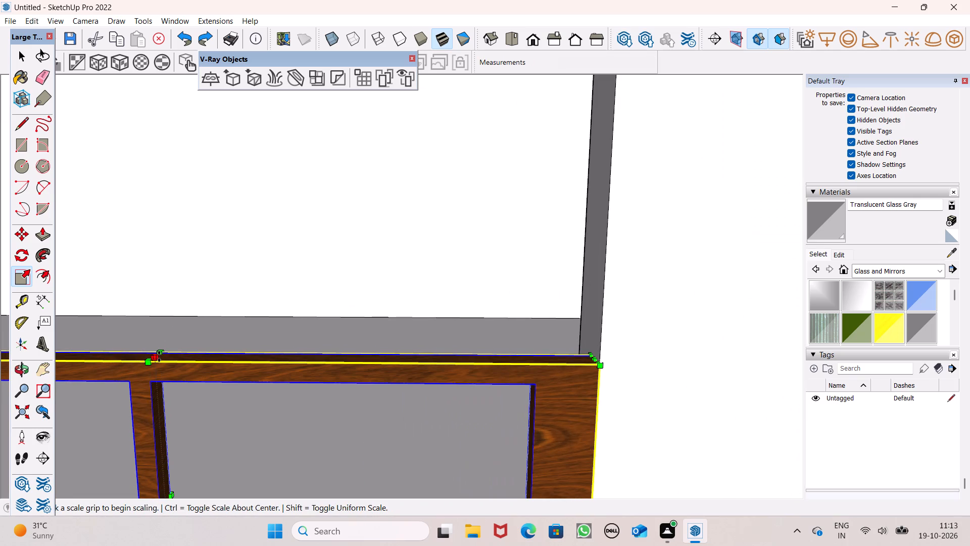
{"action": "left_click_drag", "start_coordinate": [159, 356], "coordinate": [167, 138]}
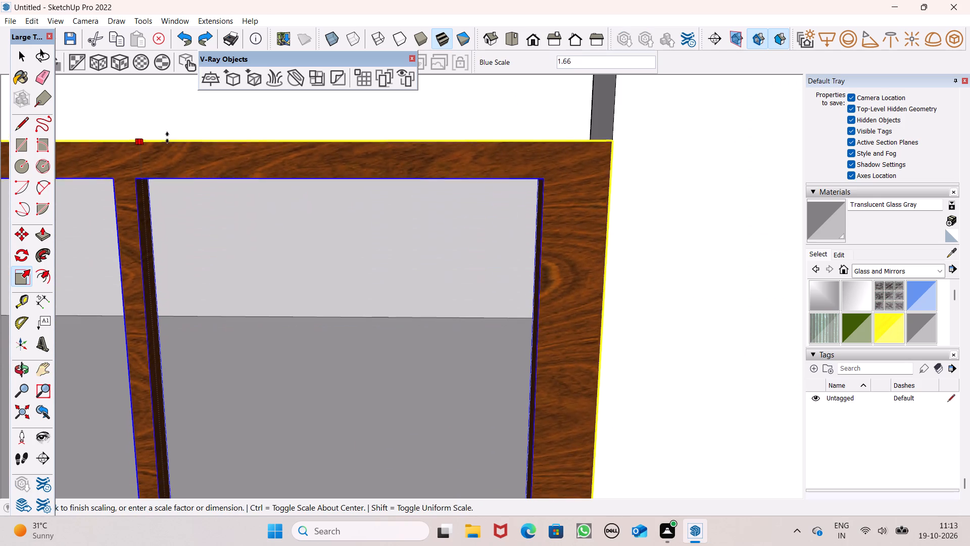
{"action": "left_click_drag", "start_coordinate": [167, 138], "coordinate": [167, 58]}
{"action": "left_click", "coordinate": [224, 129]}
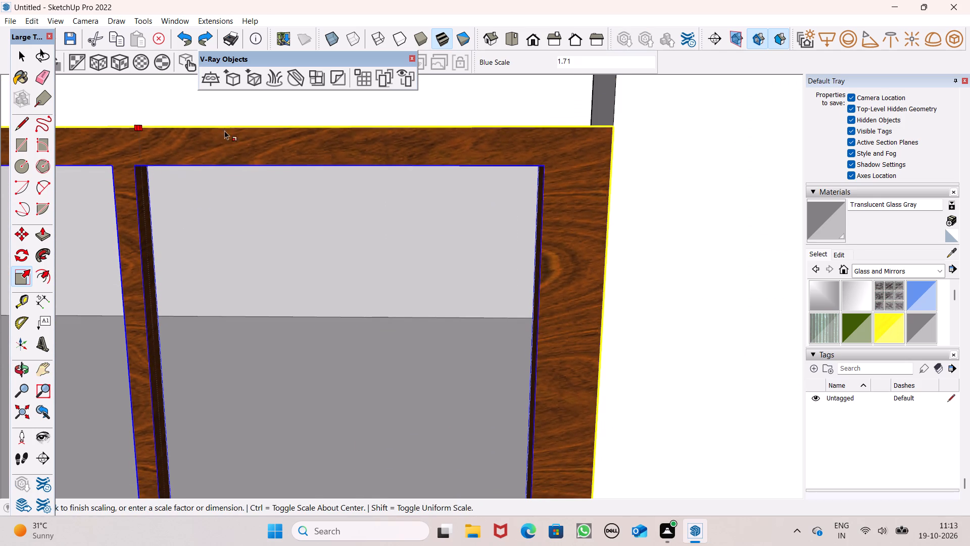
Scale the window group's height again, to about 1.36 along the blue axis, so its top meets the top of the opening.
{"action": "scroll", "coordinate": [265, 215], "scroll_direction": "down", "scroll_amount": 10}
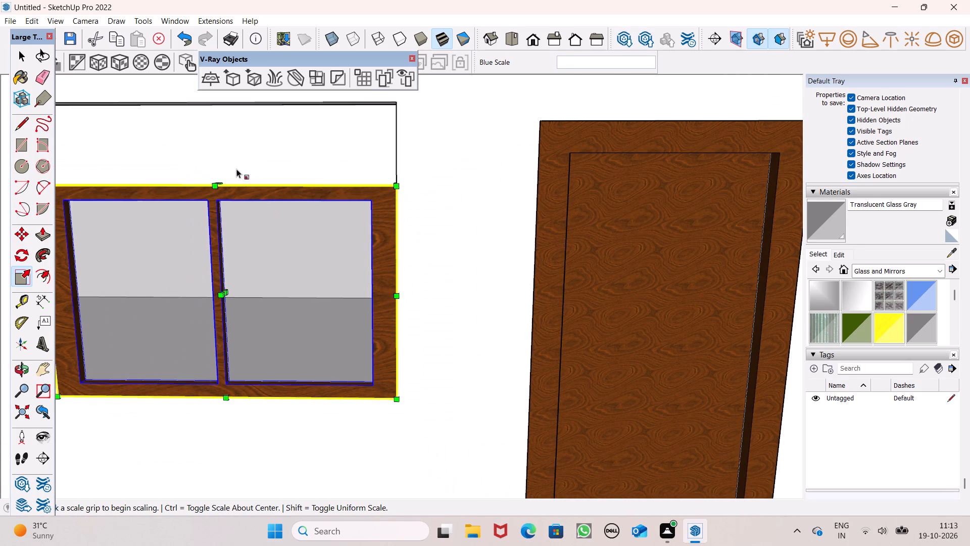
{"action": "middle_click_drag", "start_coordinate": [234, 184], "coordinate": [234, 213]}
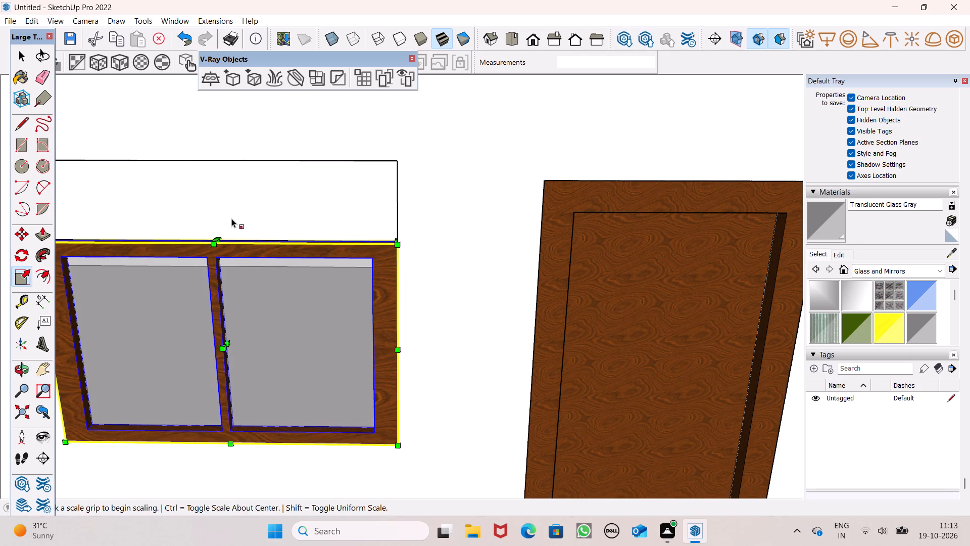
{"action": "scroll", "coordinate": [212, 238], "scroll_direction": "up", "scroll_amount": 4}
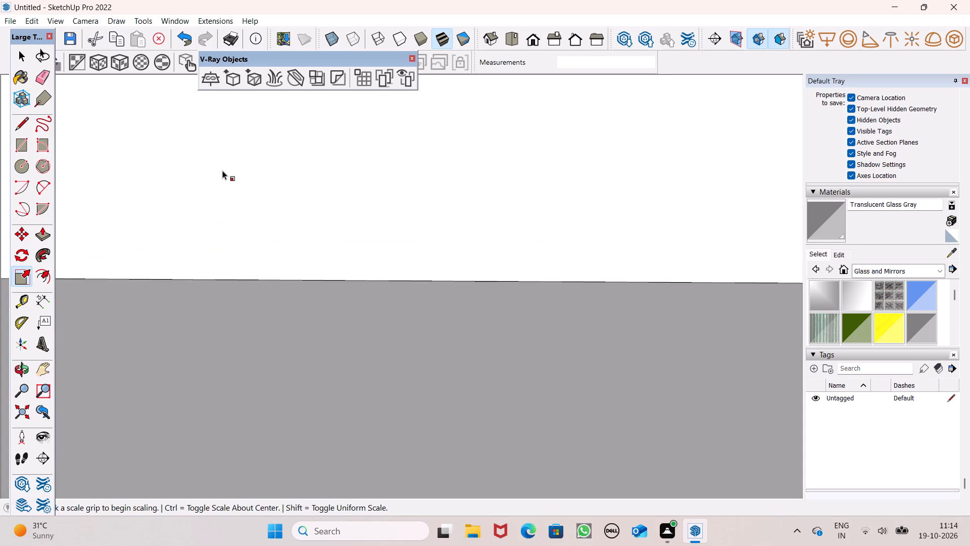
{"action": "scroll", "coordinate": [232, 206], "scroll_direction": "down", "scroll_amount": 3}
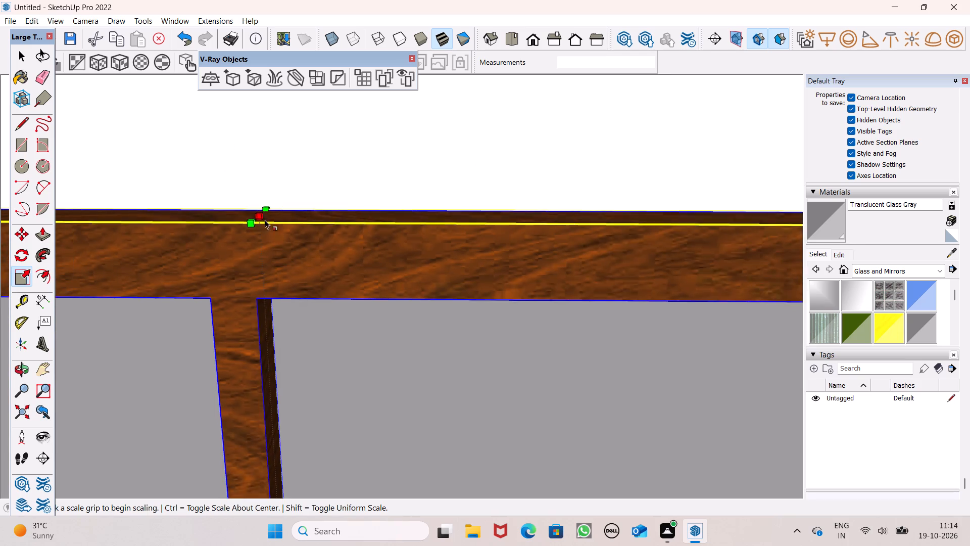
{"action": "scroll", "coordinate": [265, 220], "scroll_direction": "down", "scroll_amount": 1}
{"action": "left_click_drag", "start_coordinate": [258, 214], "coordinate": [258, 53]}
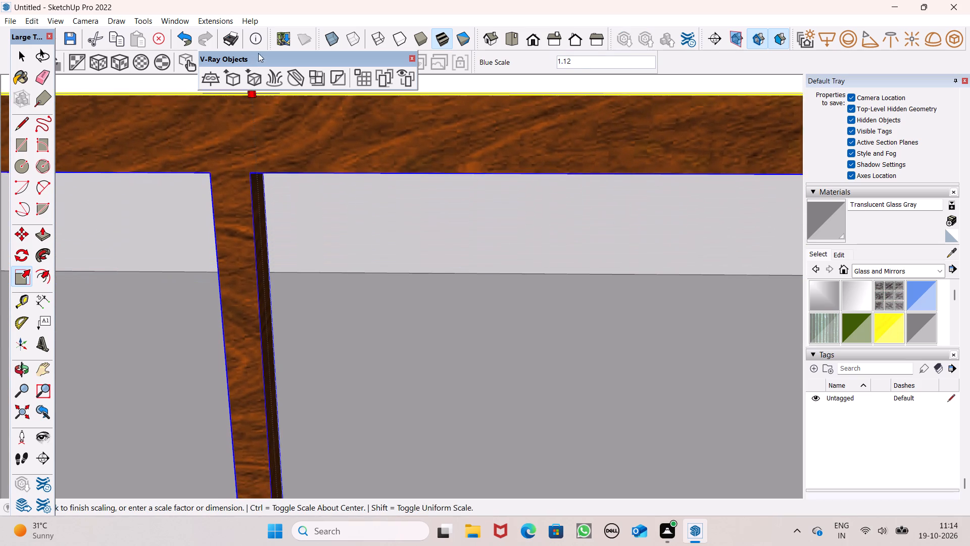
{"action": "left_click_drag", "start_coordinate": [258, 53], "coordinate": [258, 48]}
{"action": "scroll", "coordinate": [348, 183], "scroll_direction": "down", "scroll_amount": 5}
{"action": "middle_click_drag", "start_coordinate": [342, 171], "coordinate": [346, 179]}
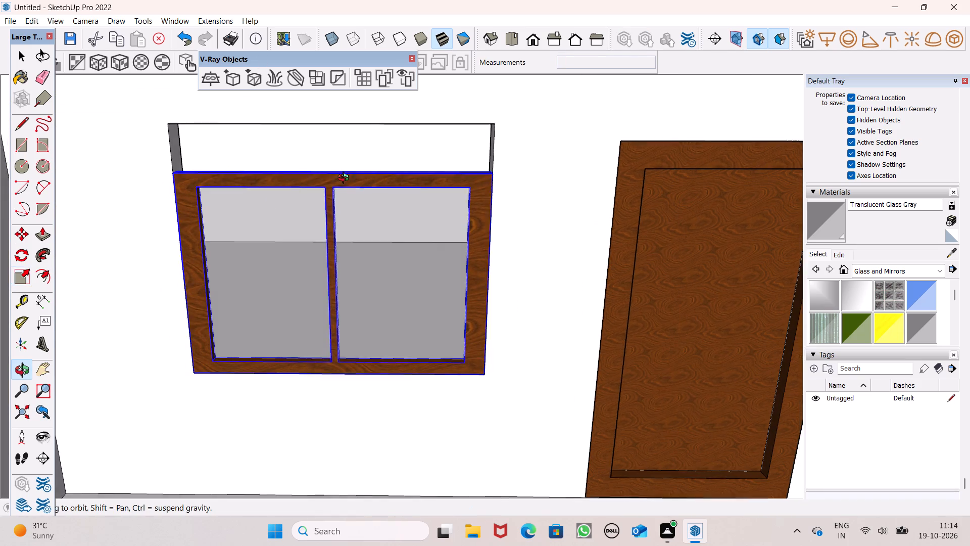
{"action": "middle_click_drag", "start_coordinate": [346, 179], "coordinate": [361, 205]}
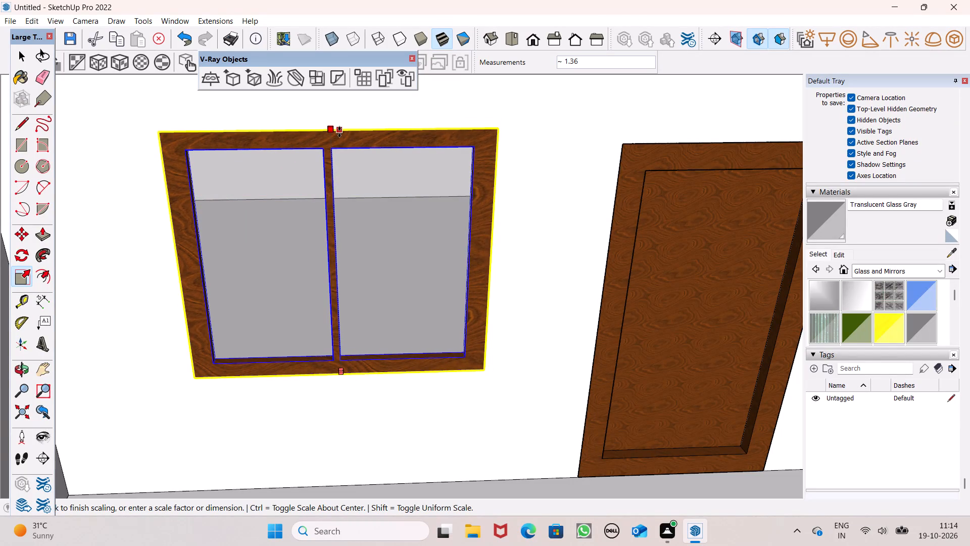
{"action": "left_click", "coordinate": [339, 130]}
{"action": "key", "text": "space"}
{"action": "key", "text": "space"}
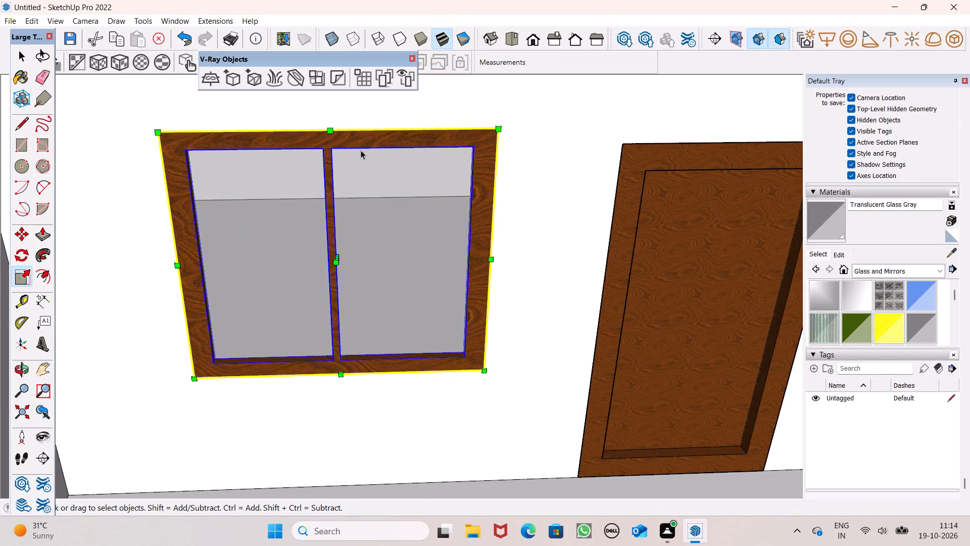
Clear the selection and examine the fitted window beside the door from the front and from the side of the house.
{"action": "scroll", "coordinate": [381, 163], "scroll_direction": "down", "scroll_amount": 8}
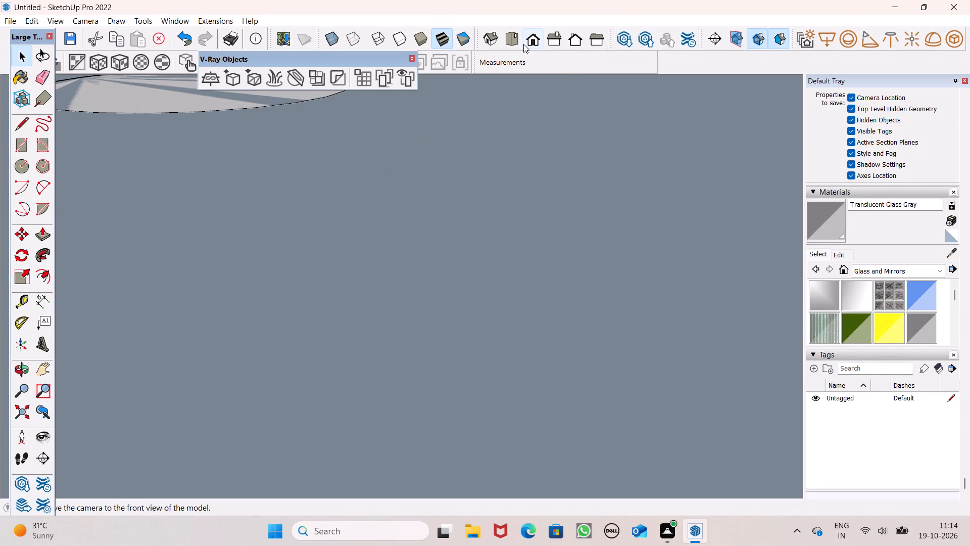
{"action": "left_click", "coordinate": [533, 45]}
{"action": "scroll", "coordinate": [513, 152], "scroll_direction": "down", "scroll_amount": 7}
{"action": "scroll", "coordinate": [523, 205], "scroll_direction": "down", "scroll_amount": 4}
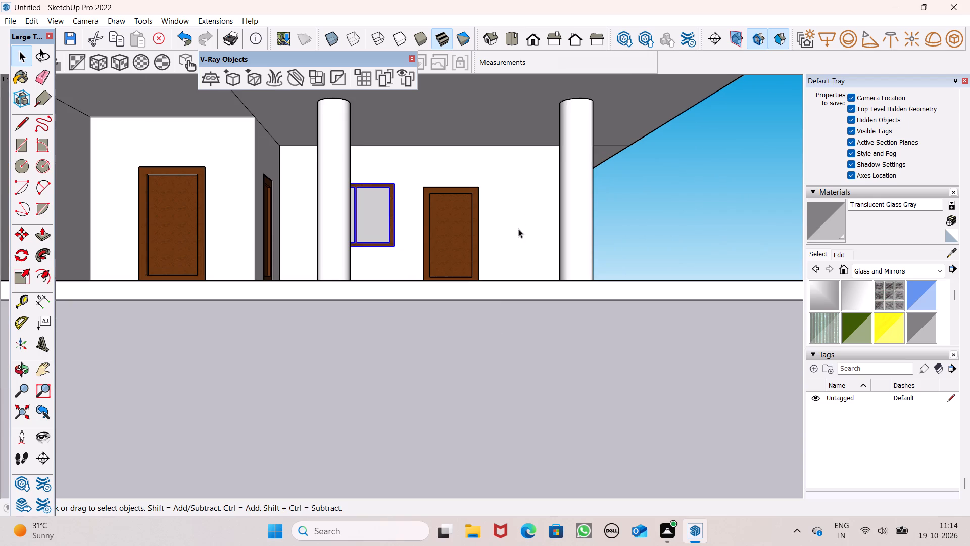
{"action": "left_click", "coordinate": [491, 348]}
{"action": "scroll", "coordinate": [628, 154], "scroll_direction": "down", "scroll_amount": 6}
{"action": "middle_click_drag", "start_coordinate": [616, 216], "coordinate": [500, 326]}
{"action": "scroll", "coordinate": [595, 244], "scroll_direction": "up", "scroll_amount": 1}
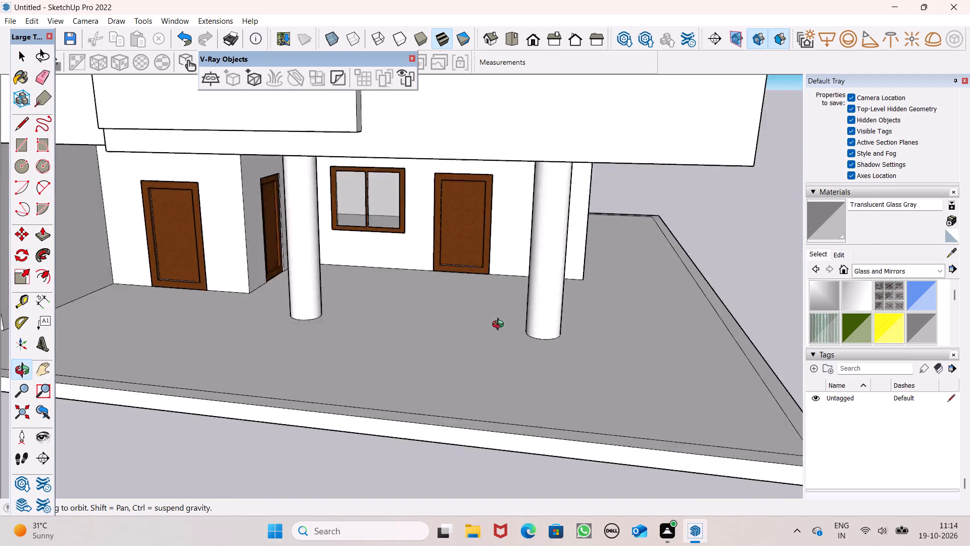
{"action": "middle_click_drag", "start_coordinate": [500, 326], "coordinate": [313, 252]}
Copy the fitted window group beside the door about 48' 11" out in front of the house.
{"action": "left_click", "coordinate": [378, 181]}
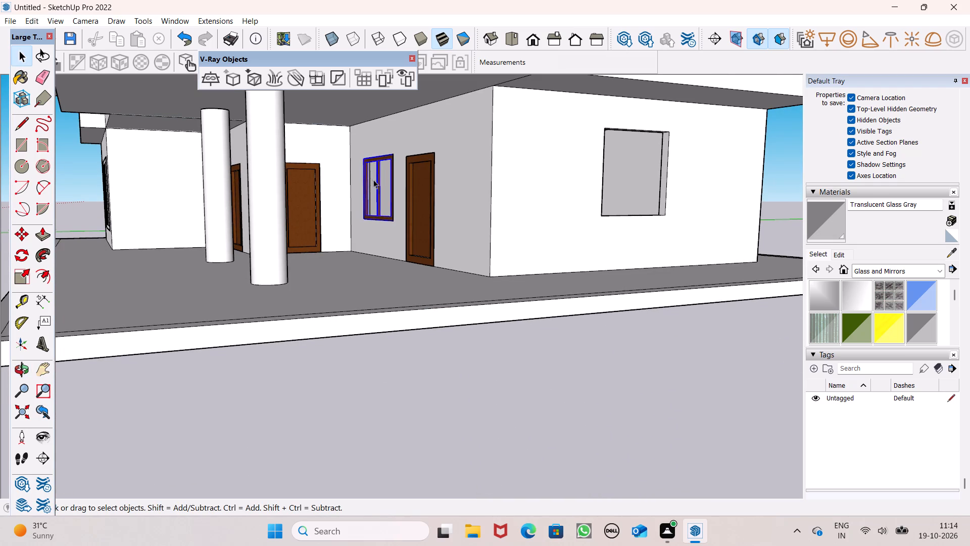
{"action": "scroll", "coordinate": [372, 179], "scroll_direction": "down", "scroll_amount": 1}
{"action": "key", "text": "m"}
{"action": "key", "text": "Return"}
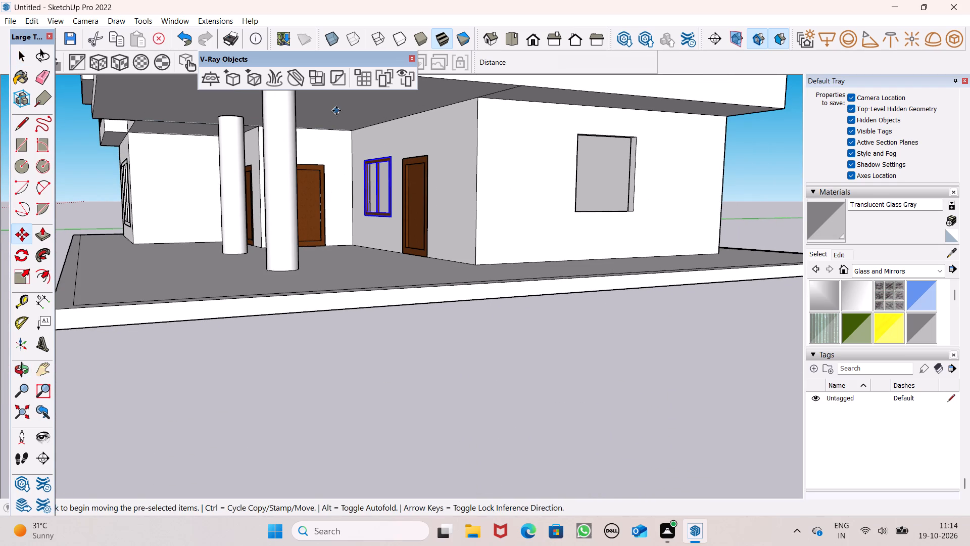
{"action": "left_click_drag", "start_coordinate": [395, 215], "coordinate": [396, 219]}
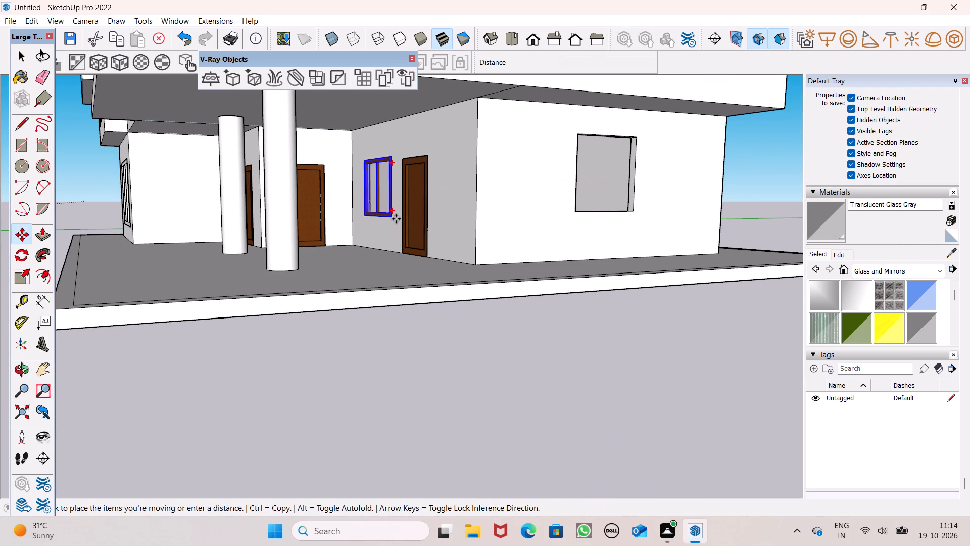
{"action": "left_click_drag", "start_coordinate": [396, 219], "coordinate": [769, 420]}
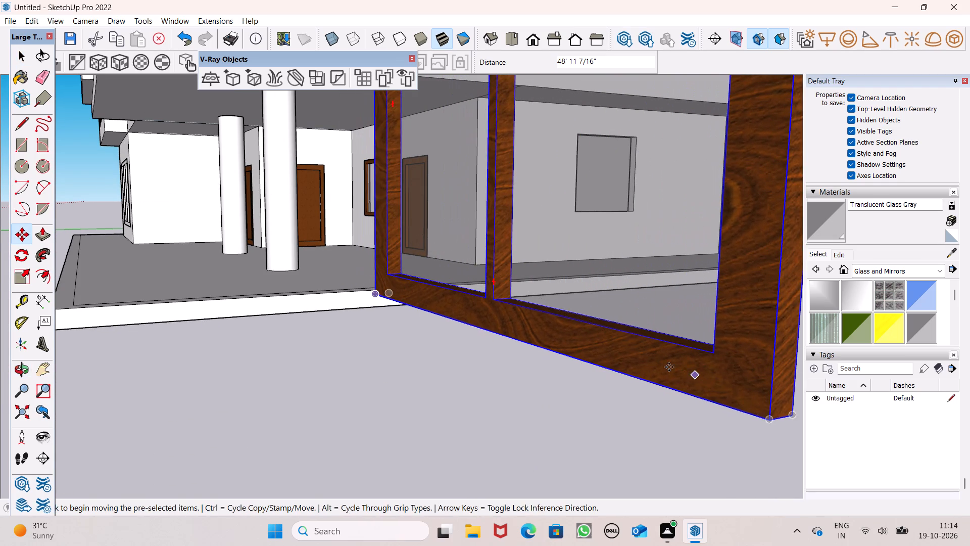
Rotate the copied window group 90° about its lower corner so it runs parallel to the side wall with the empty opening.
{"action": "scroll", "coordinate": [417, 314], "scroll_direction": "down", "scroll_amount": 7}
{"action": "scroll", "coordinate": [329, 219], "scroll_direction": "down", "scroll_amount": 3}
{"action": "middle_click_drag", "start_coordinate": [405, 306], "coordinate": [365, 331]}
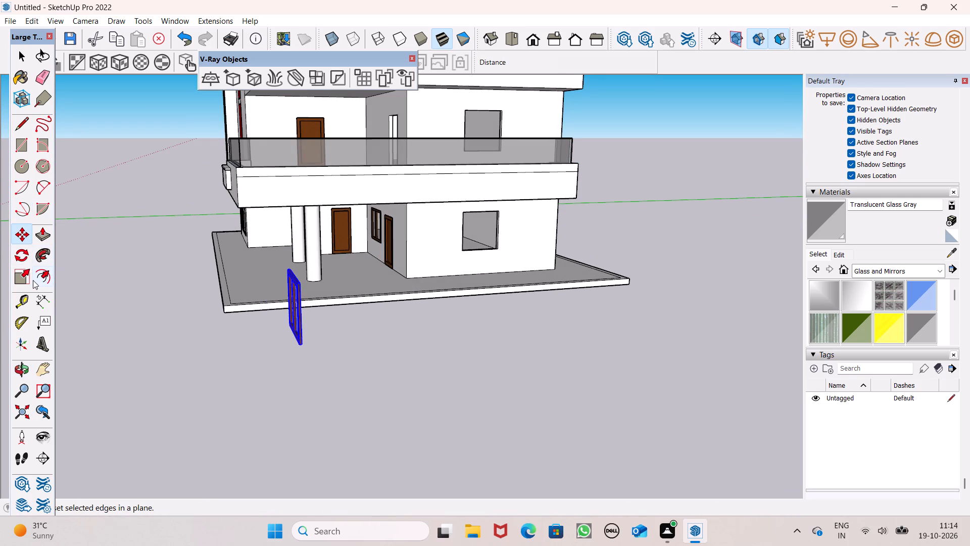
{"action": "left_click", "coordinate": [23, 257]}
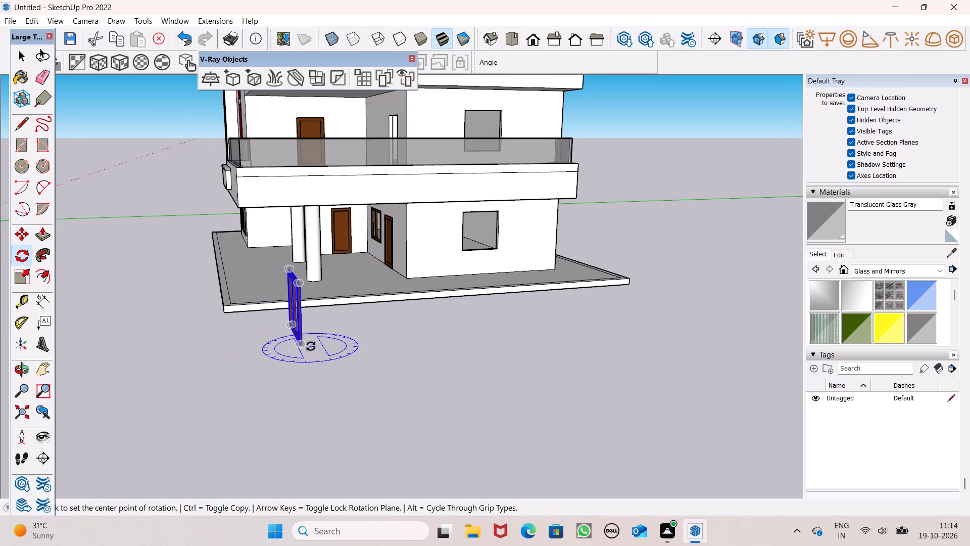
{"action": "left_click", "coordinate": [309, 345]}
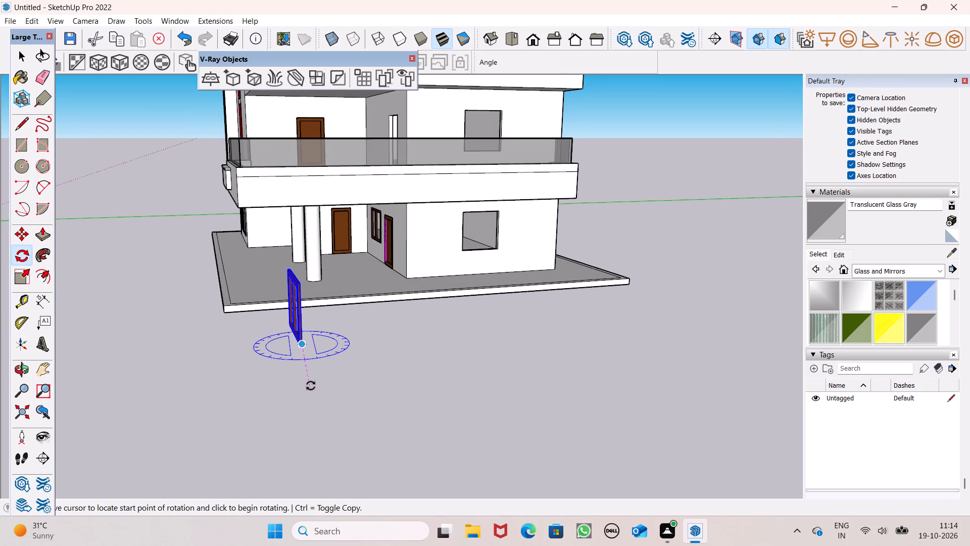
{"action": "left_click", "coordinate": [331, 393]}
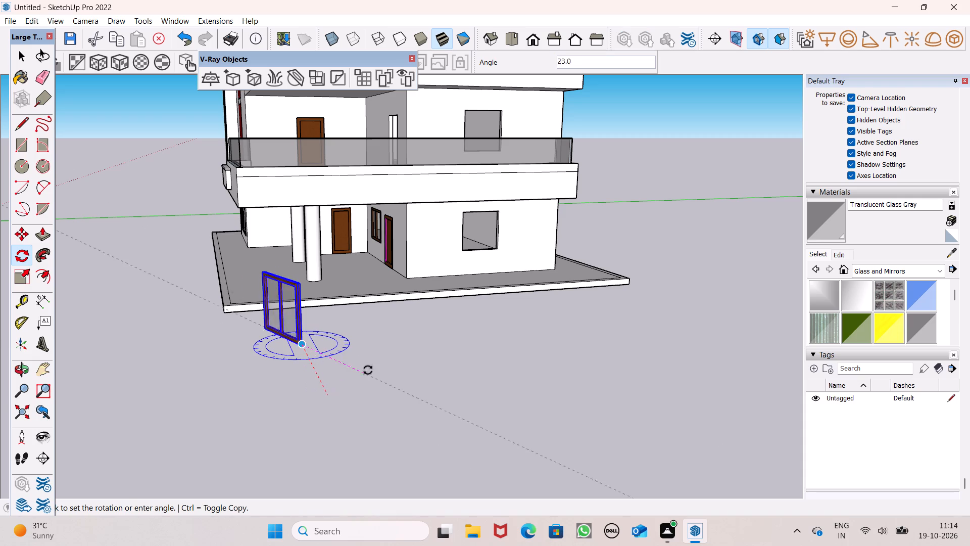
{"action": "left_click", "coordinate": [385, 340]}
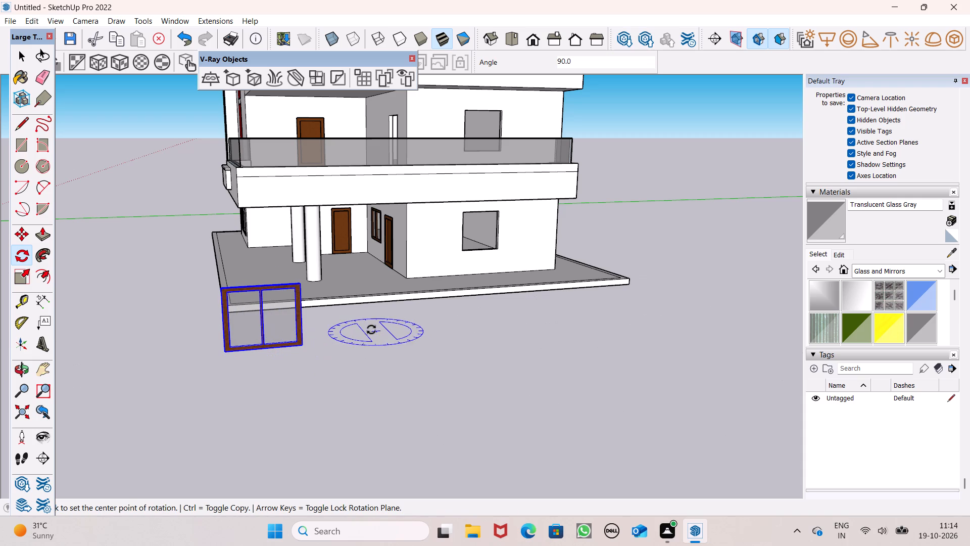
{"action": "key", "text": "space"}
Move the rotated window copy to the empty ground-floor opening in the side wall, aligning their lower corners nearest the wall's far end.
{"action": "scroll", "coordinate": [363, 321], "scroll_direction": "down", "scroll_amount": 3}
{"action": "middle_click_drag", "start_coordinate": [427, 329], "coordinate": [372, 336]}
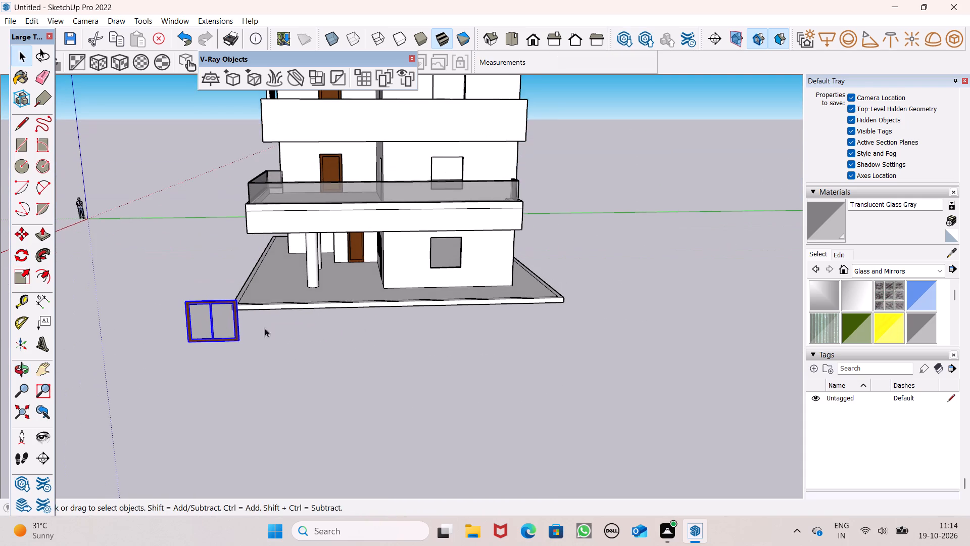
{"action": "scroll", "coordinate": [189, 325], "scroll_direction": "up", "scroll_amount": 3}
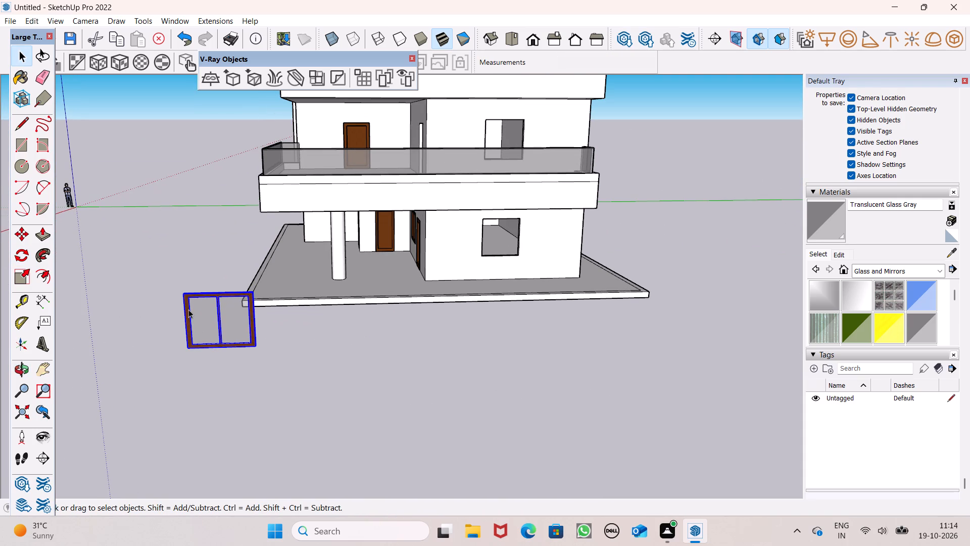
{"action": "key", "text": "m"}
{"action": "left_click", "coordinate": [229, 322]}
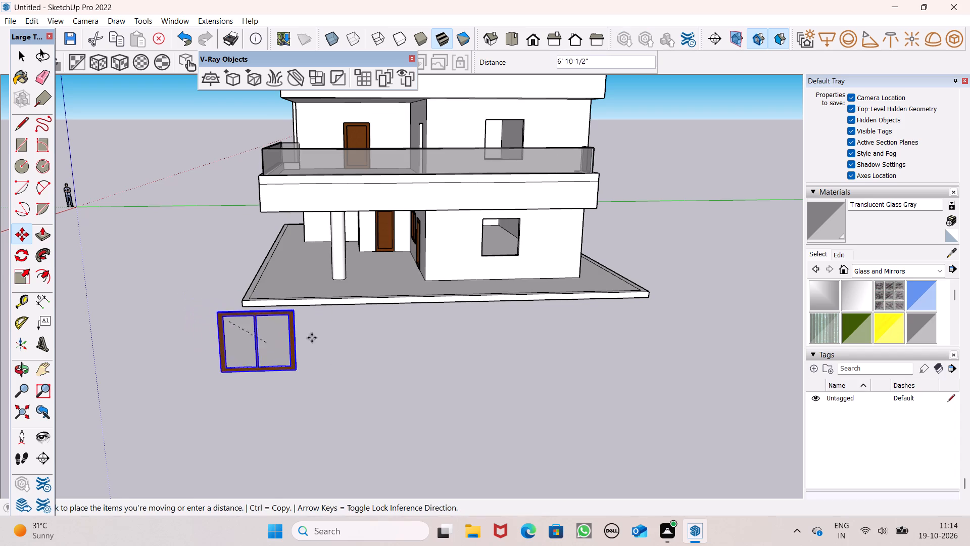
{"action": "scroll", "coordinate": [509, 240], "scroll_direction": "up", "scroll_amount": 7}
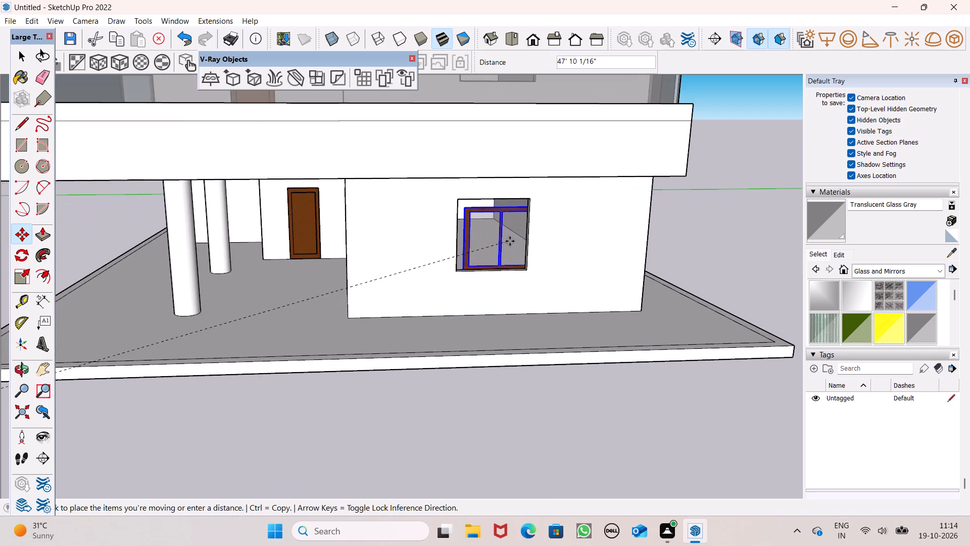
{"action": "scroll", "coordinate": [510, 241], "scroll_direction": "up", "scroll_amount": 6}
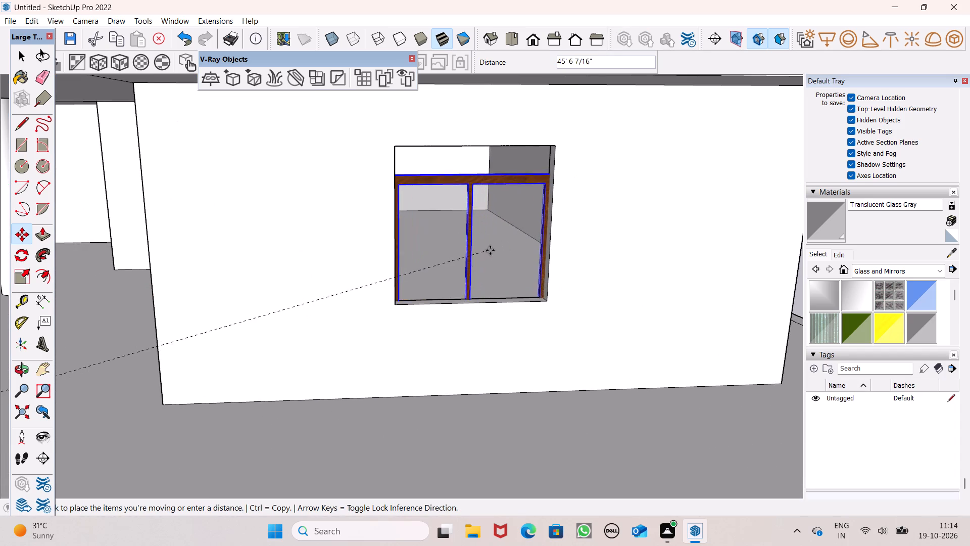
{"action": "left_click", "coordinate": [489, 256]}
{"action": "scroll", "coordinate": [567, 323], "scroll_direction": "up", "scroll_amount": 6}
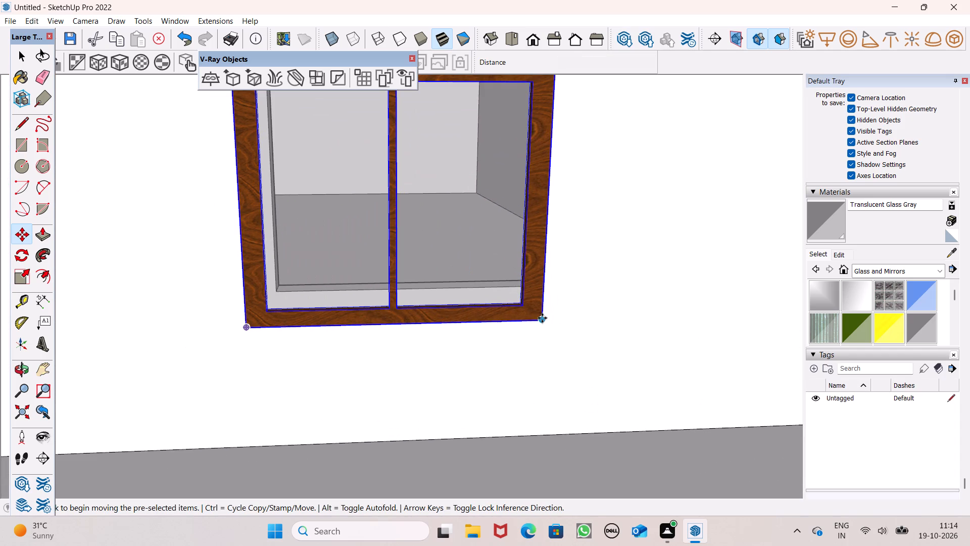
{"action": "left_click_drag", "start_coordinate": [543, 321], "coordinate": [535, 279]}
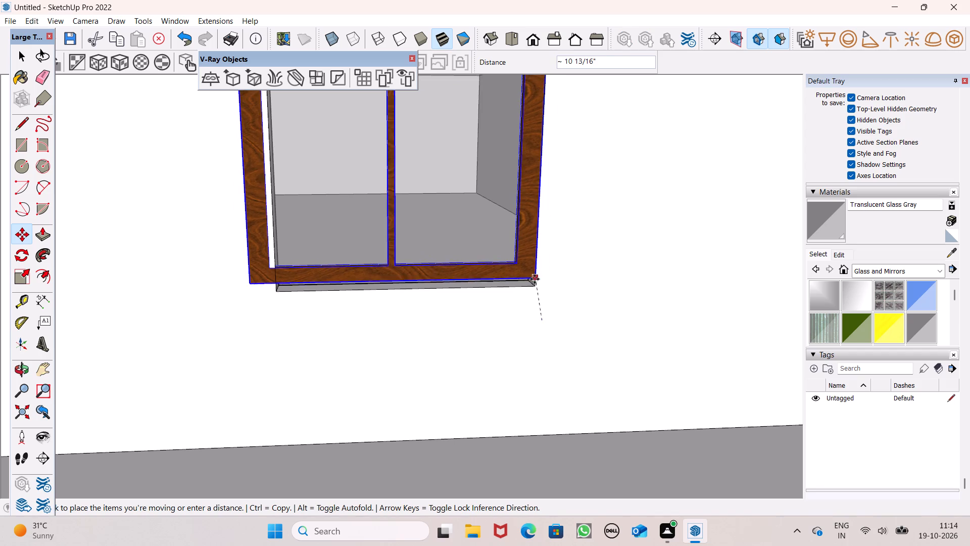
{"action": "left_click_drag", "start_coordinate": [535, 279], "coordinate": [532, 282]}
Scale the window copy uniformly to about 0.91 from its upper corner so its width fits the side wall opening.
{"action": "scroll", "coordinate": [538, 301], "scroll_direction": "up", "scroll_amount": 1}
{"action": "middle_click_drag", "start_coordinate": [538, 300], "coordinate": [482, 353]}
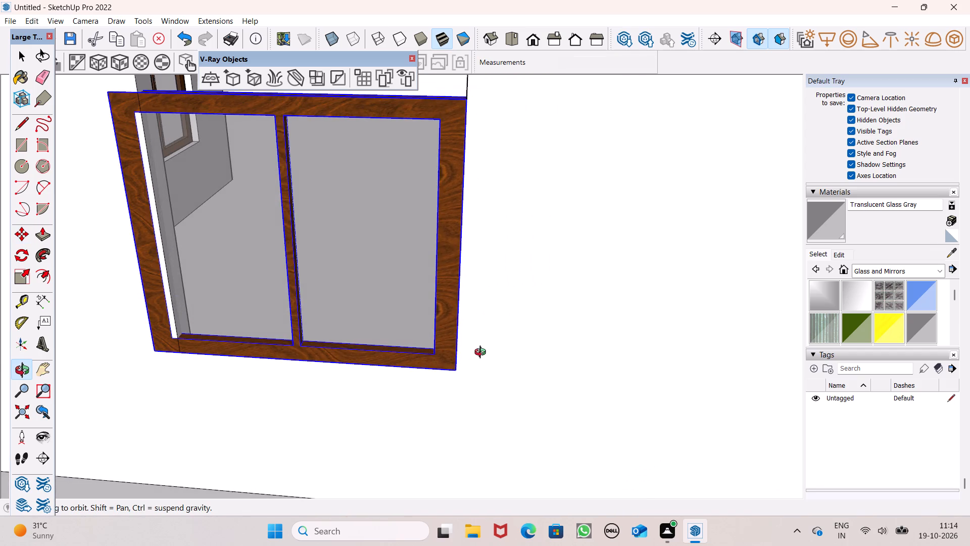
{"action": "middle_click_drag", "start_coordinate": [482, 353], "coordinate": [501, 340]}
{"action": "scroll", "coordinate": [488, 322], "scroll_direction": "down", "scroll_amount": 4}
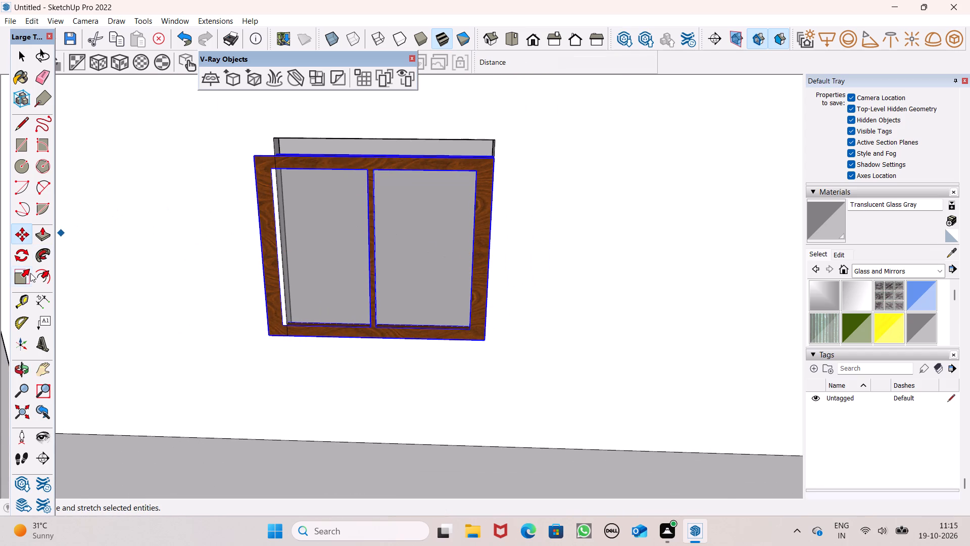
{"action": "left_click", "coordinate": [30, 273]}
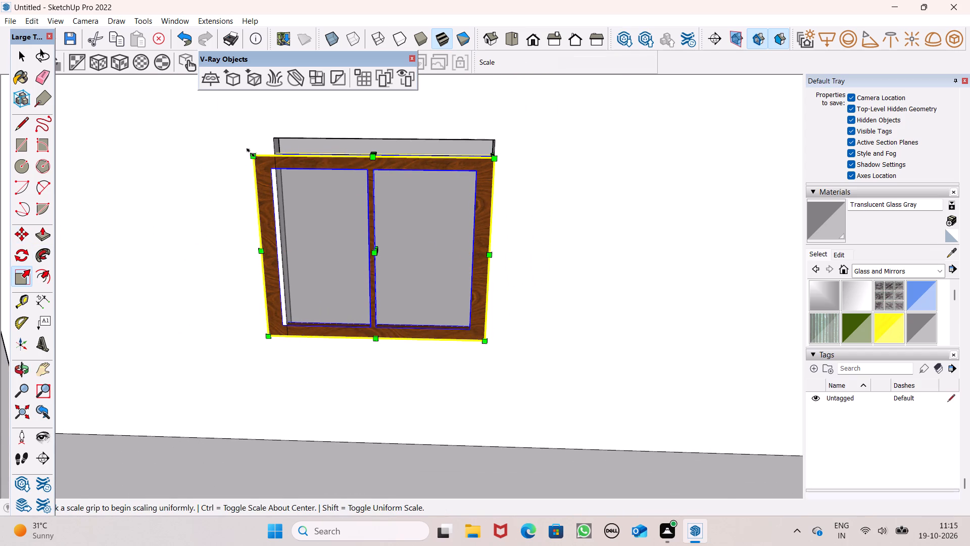
{"action": "left_click_drag", "start_coordinate": [251, 153], "coordinate": [274, 176]}
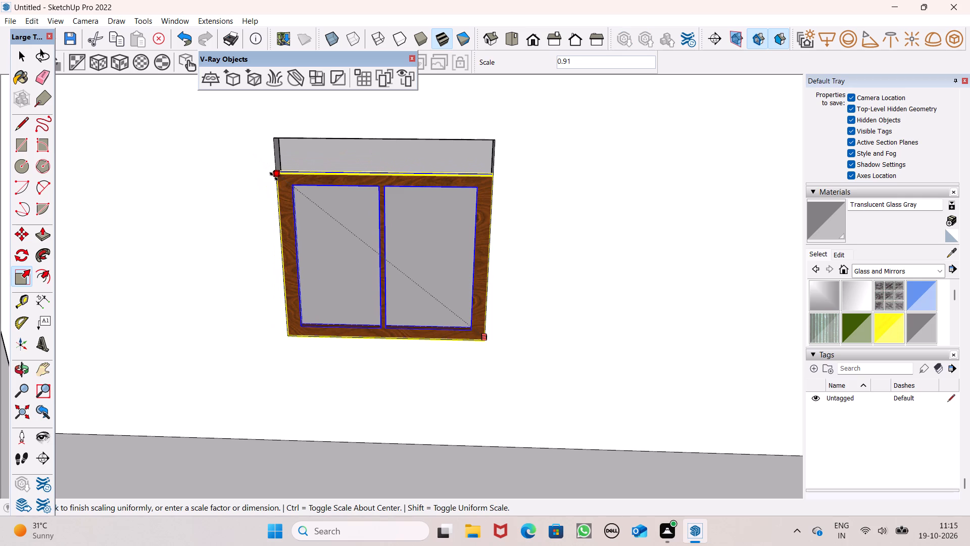
{"action": "left_click_drag", "start_coordinate": [274, 176], "coordinate": [272, 178]}
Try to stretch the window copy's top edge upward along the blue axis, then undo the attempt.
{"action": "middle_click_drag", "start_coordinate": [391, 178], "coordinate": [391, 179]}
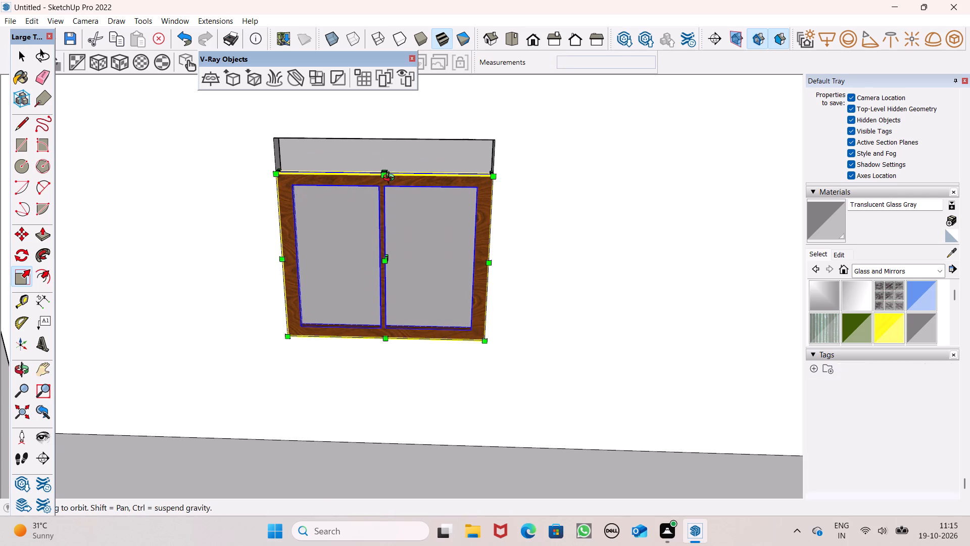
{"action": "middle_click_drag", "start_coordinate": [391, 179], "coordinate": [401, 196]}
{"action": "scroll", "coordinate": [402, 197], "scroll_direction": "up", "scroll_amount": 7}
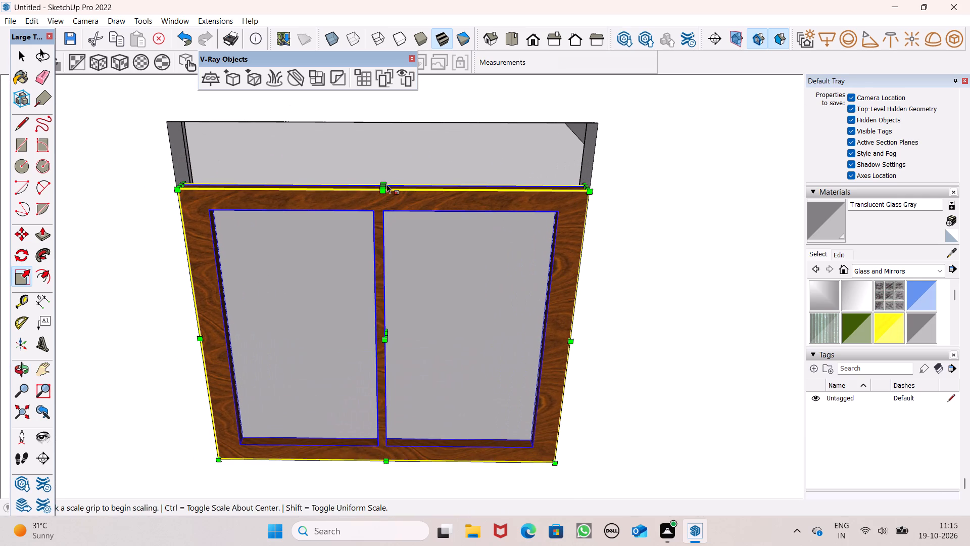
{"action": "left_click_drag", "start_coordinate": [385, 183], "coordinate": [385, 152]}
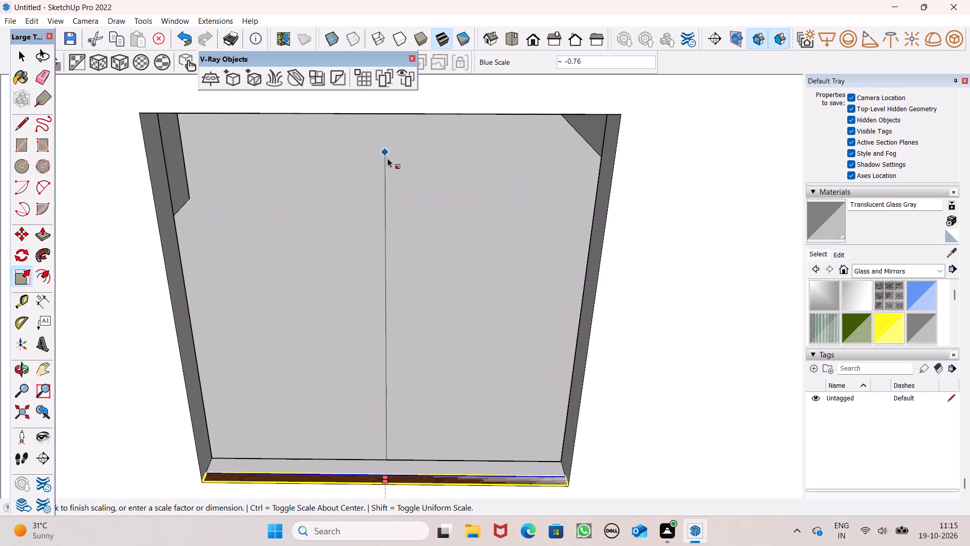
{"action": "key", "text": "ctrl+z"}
Scale the window copy's height to about 1.20 along the blue axis so its top meets the top of the opening.
{"action": "middle_click_drag", "start_coordinate": [382, 187], "coordinate": [350, 212]}
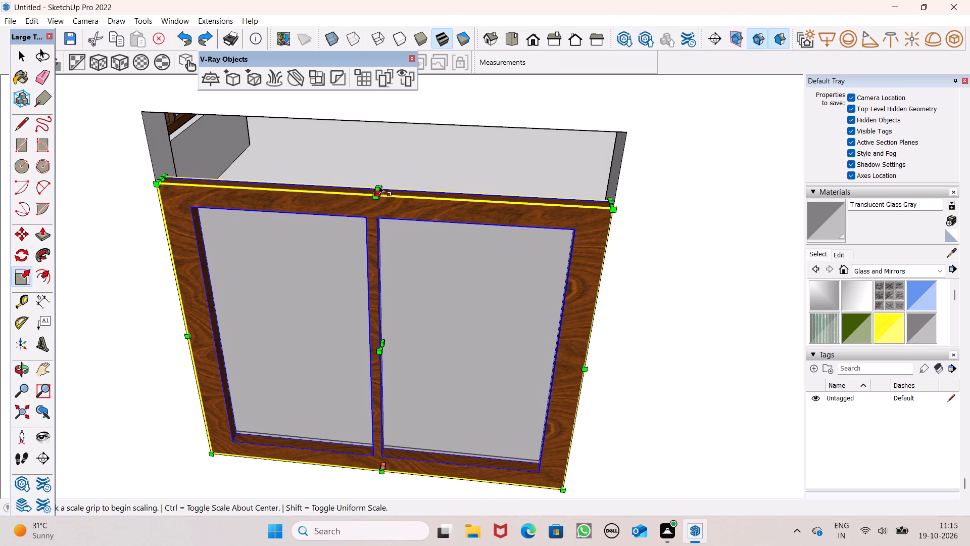
{"action": "middle_click_drag", "start_coordinate": [380, 190], "coordinate": [378, 217]}
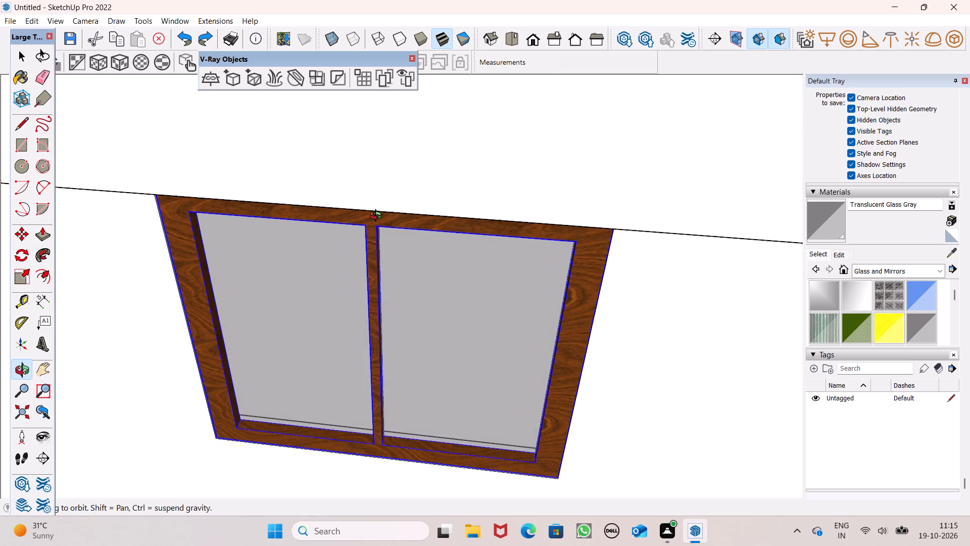
{"action": "middle_click_drag", "start_coordinate": [378, 217], "coordinate": [386, 198]}
{"action": "scroll", "coordinate": [386, 197], "scroll_direction": "up", "scroll_amount": 5}
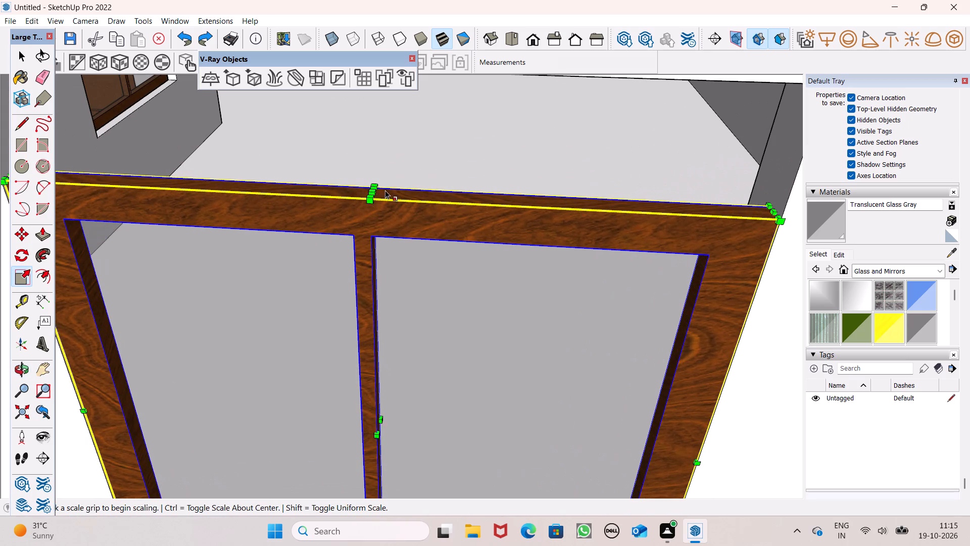
{"action": "middle_click_drag", "start_coordinate": [386, 194], "coordinate": [396, 168]}
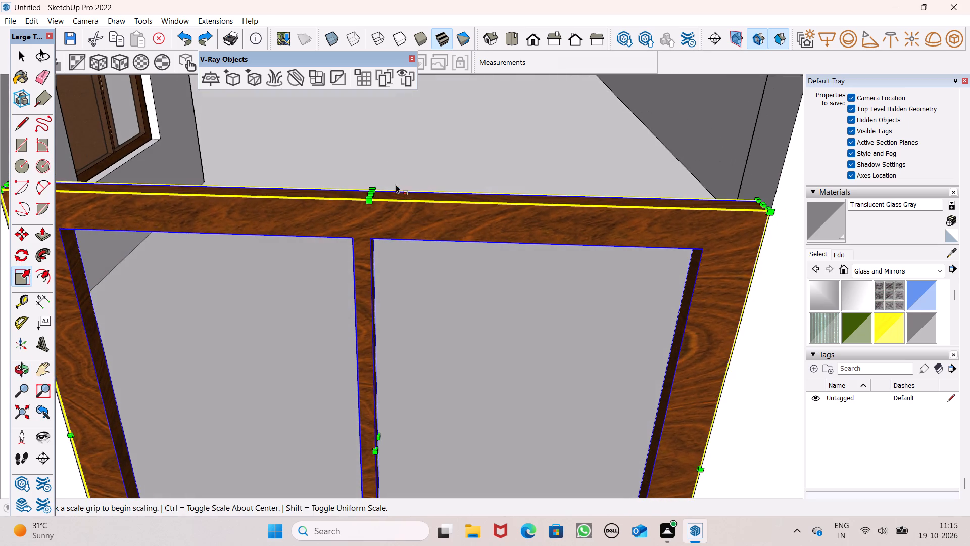
{"action": "scroll", "coordinate": [394, 194], "scroll_direction": "down", "scroll_amount": 2}
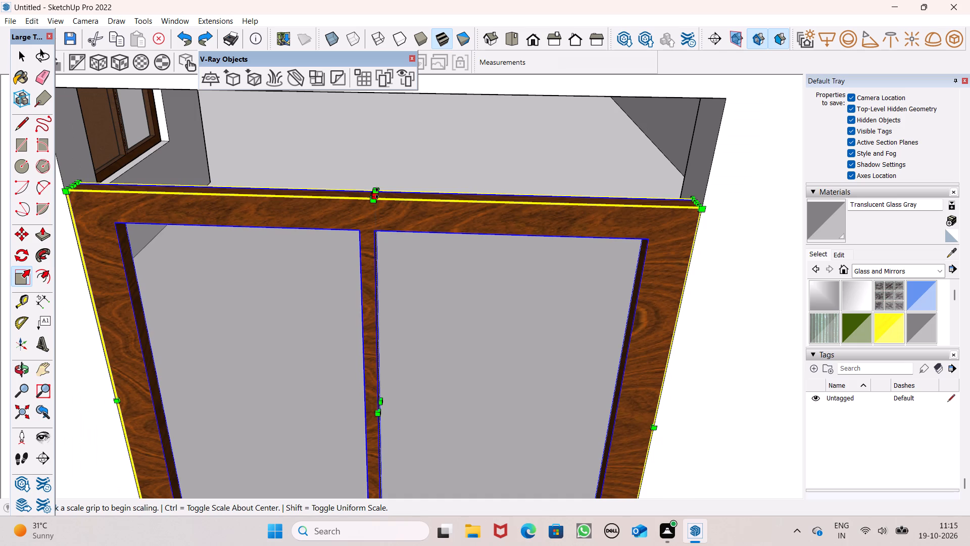
{"action": "left_click_drag", "start_coordinate": [377, 193], "coordinate": [377, 89]}
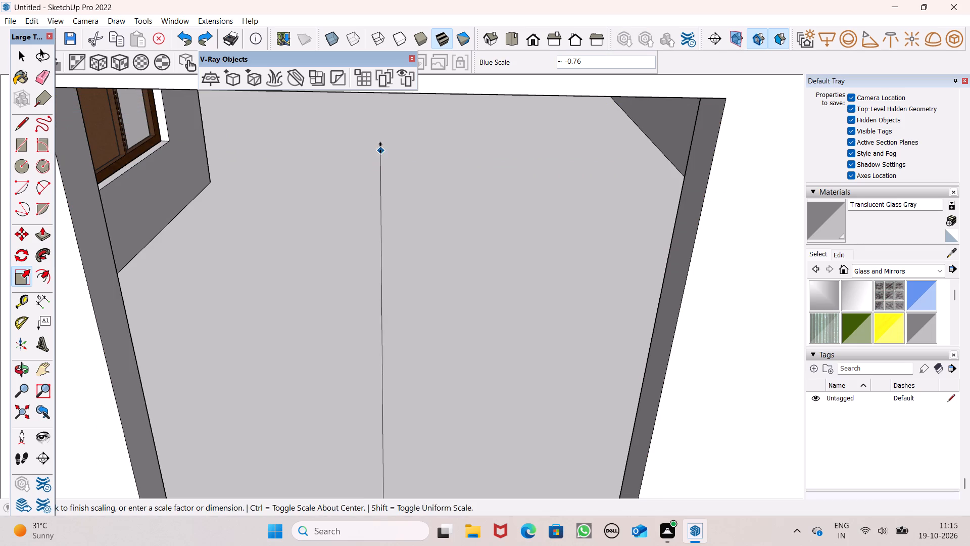
{"action": "left_click", "coordinate": [356, 87]}
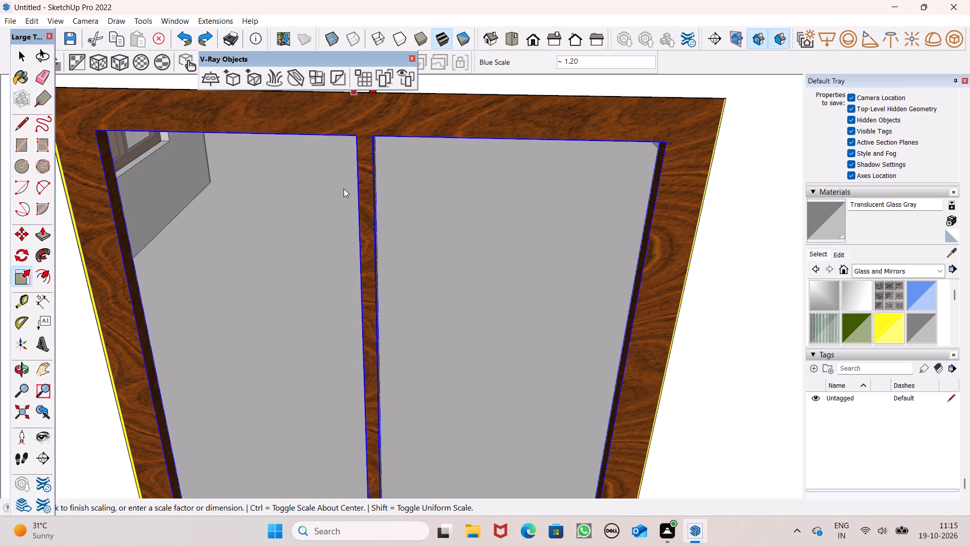
Examine the ground-floor doors and windows in the front view with nothing selected, dismissing the V-Ray update notification.
{"action": "scroll", "coordinate": [346, 194], "scroll_direction": "down", "scroll_amount": 7}
{"action": "scroll", "coordinate": [500, 191], "scroll_direction": "down", "scroll_amount": 12}
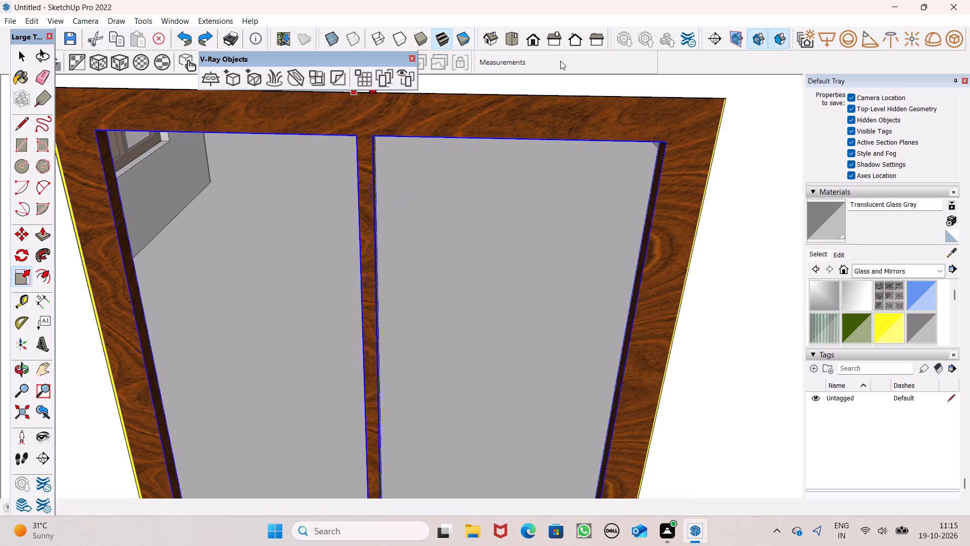
{"action": "left_click", "coordinate": [532, 44]}
{"action": "scroll", "coordinate": [495, 170], "scroll_direction": "down", "scroll_amount": 13}
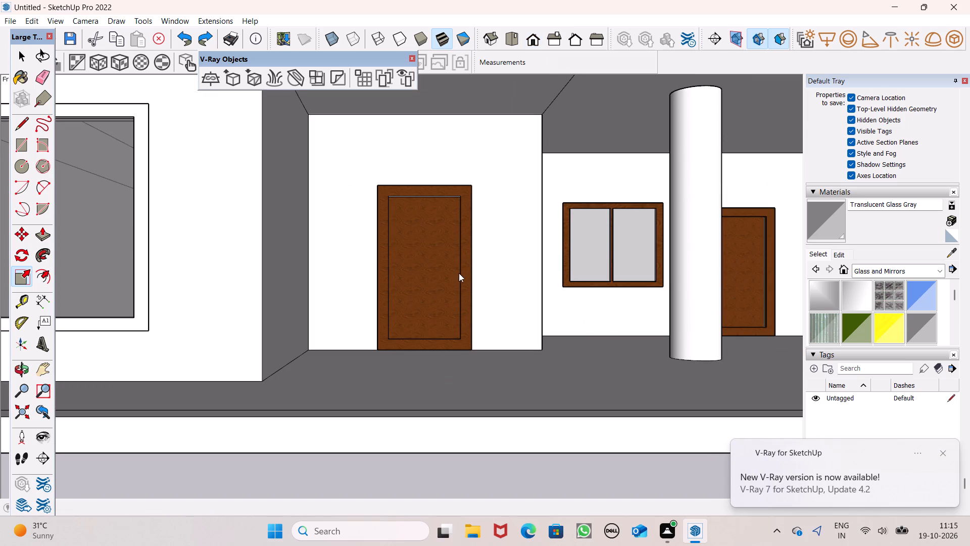
{"action": "scroll", "coordinate": [460, 173], "scroll_direction": "down", "scroll_amount": 5}
{"action": "left_click", "coordinate": [523, 472]}
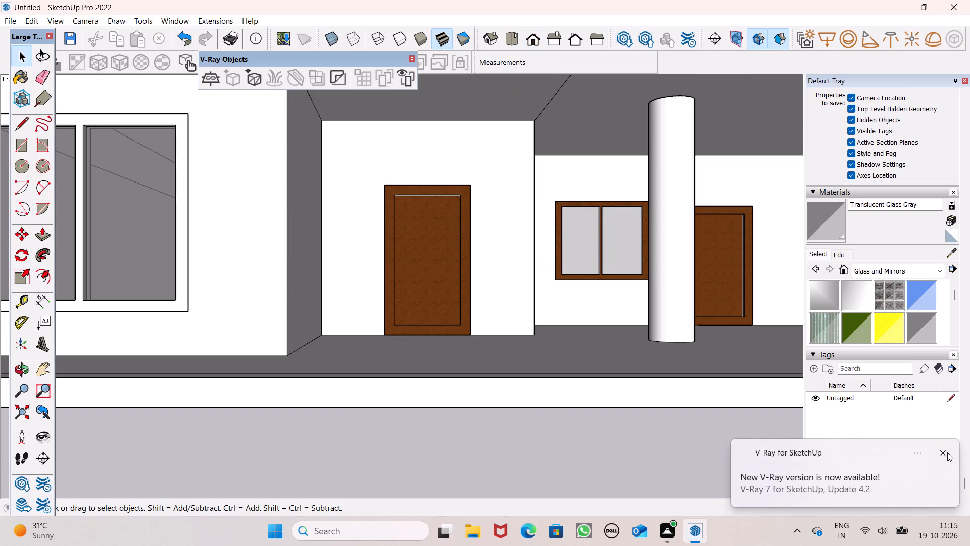
{"action": "left_click", "coordinate": [947, 452]}
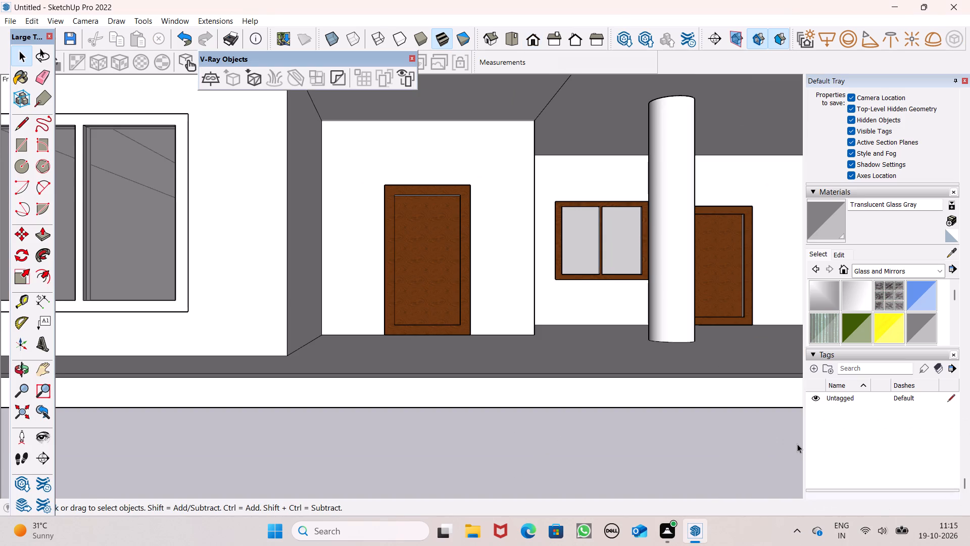
{"action": "scroll", "coordinate": [399, 489], "scroll_direction": "down", "scroll_amount": 3}
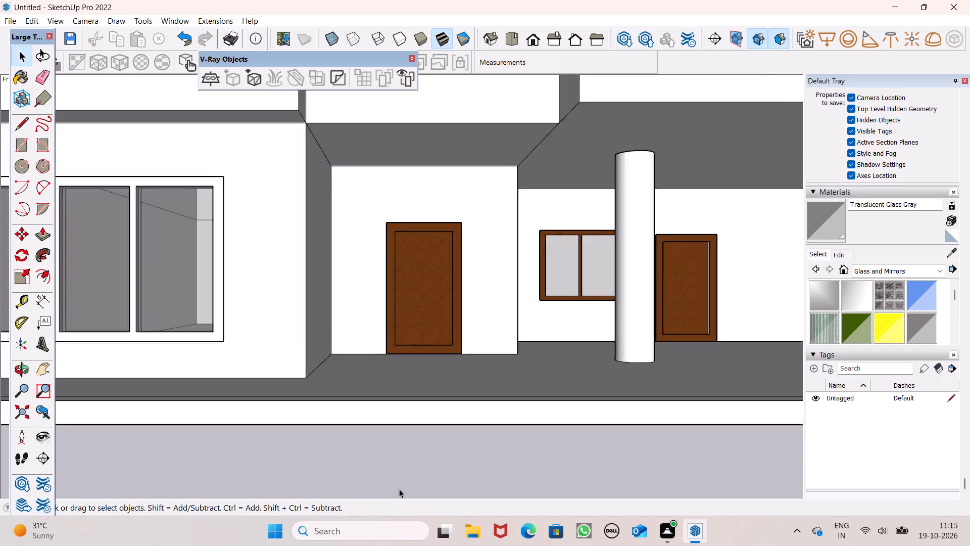
Delete the scaled window copy from the ground-floor side wall opening.
{"action": "scroll", "coordinate": [399, 489], "scroll_direction": "down", "scroll_amount": 3}
{"action": "middle_click_drag", "start_coordinate": [538, 471], "coordinate": [191, 498]}
{"action": "scroll", "coordinate": [259, 417], "scroll_direction": "down", "scroll_amount": 7}
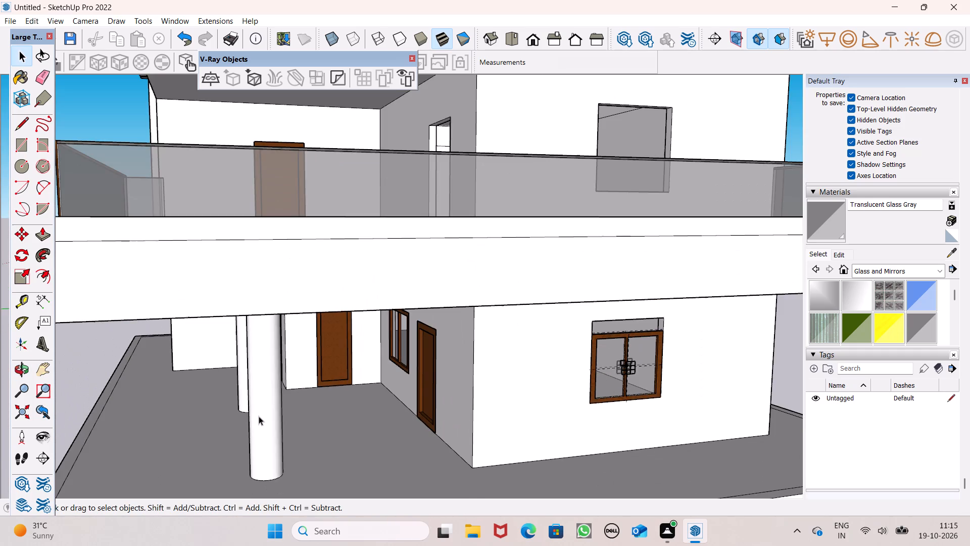
{"action": "middle_click_drag", "start_coordinate": [526, 411], "coordinate": [447, 437]}
{"action": "scroll", "coordinate": [592, 416], "scroll_direction": "up", "scroll_amount": 10}
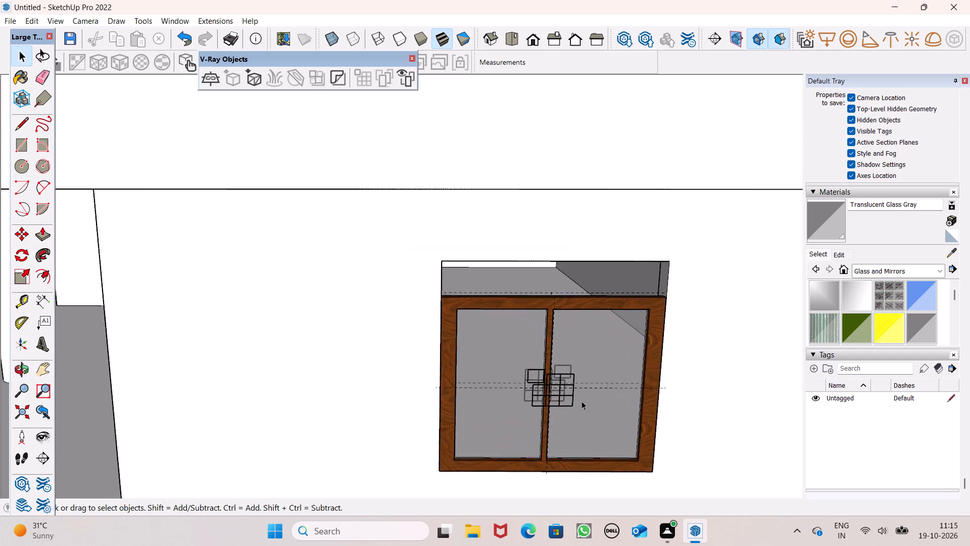
{"action": "scroll", "coordinate": [581, 401], "scroll_direction": "up", "scroll_amount": 4}
{"action": "left_click", "coordinate": [543, 396]}
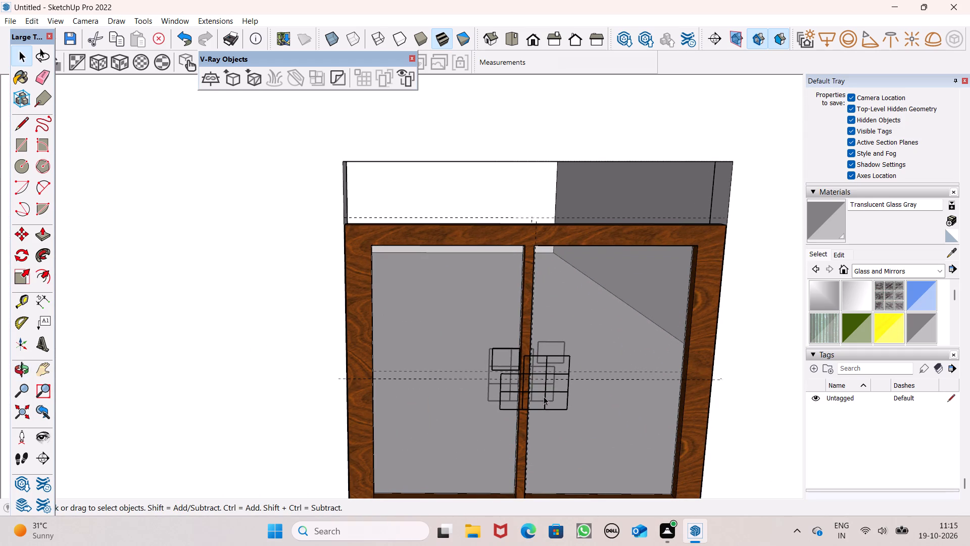
{"action": "key", "text": "Delete"}
Copy the veneer-framed window beside the porch door to the open ground in front of the house.
{"action": "scroll", "coordinate": [549, 376], "scroll_direction": "down", "scroll_amount": 6}
{"action": "scroll", "coordinate": [540, 306], "scroll_direction": "down", "scroll_amount": 4}
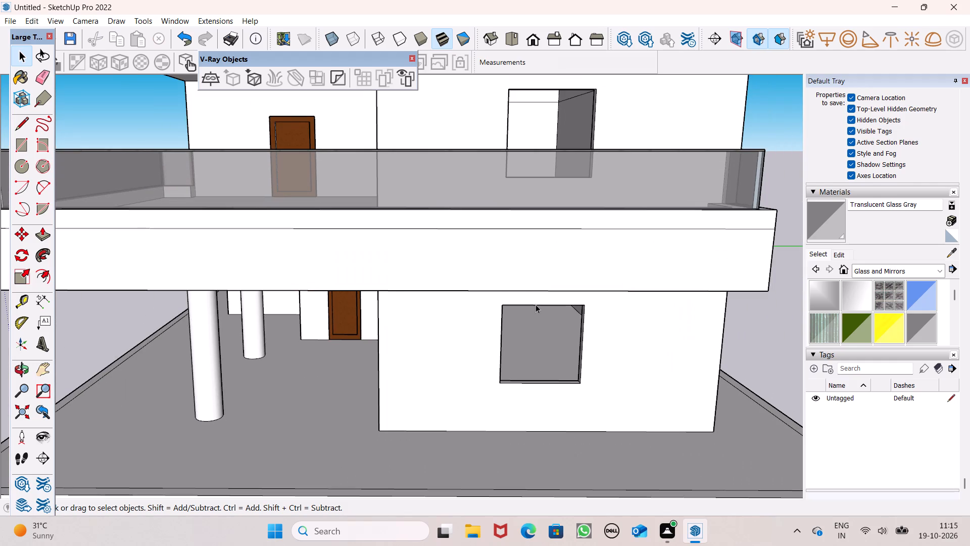
{"action": "middle_click_drag", "start_coordinate": [381, 328], "coordinate": [477, 285]}
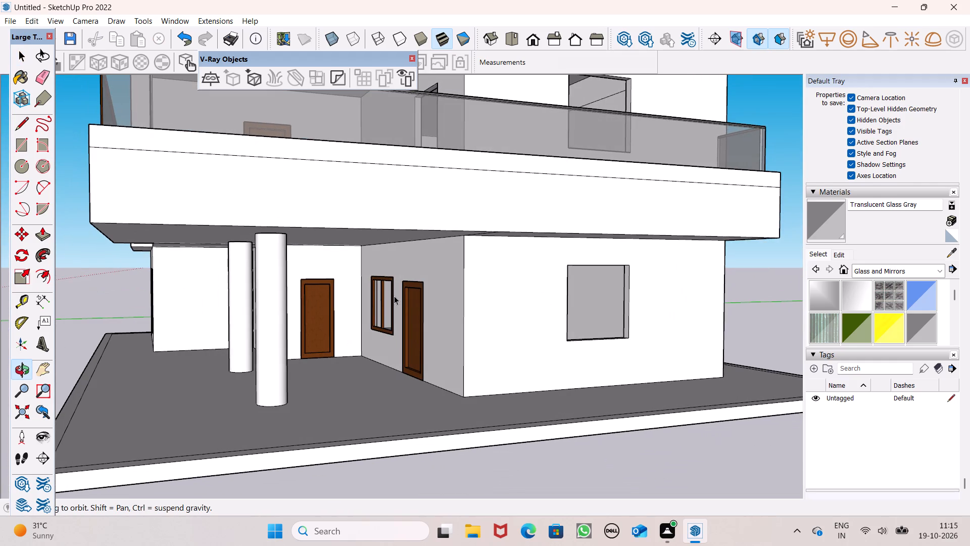
{"action": "left_click", "coordinate": [393, 296]}
{"action": "left_click", "coordinate": [381, 296]}
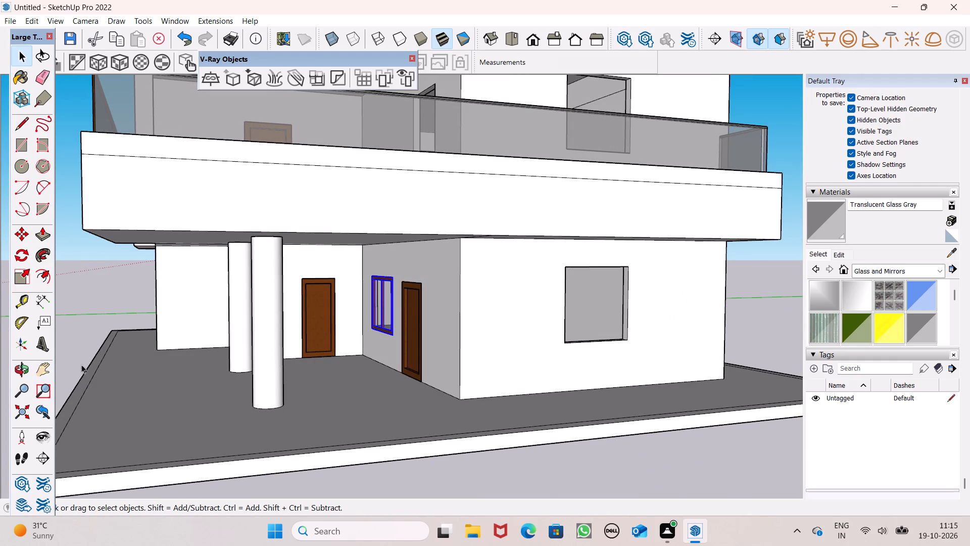
{"action": "key", "text": "m"}
{"action": "key", "text": "Return"}
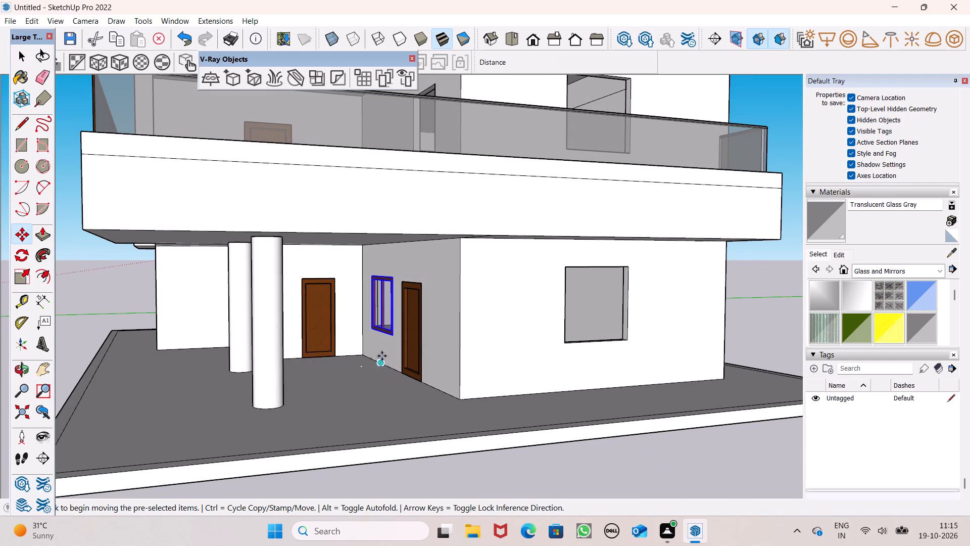
{"action": "left_click_drag", "start_coordinate": [396, 340], "coordinate": [597, 494]}
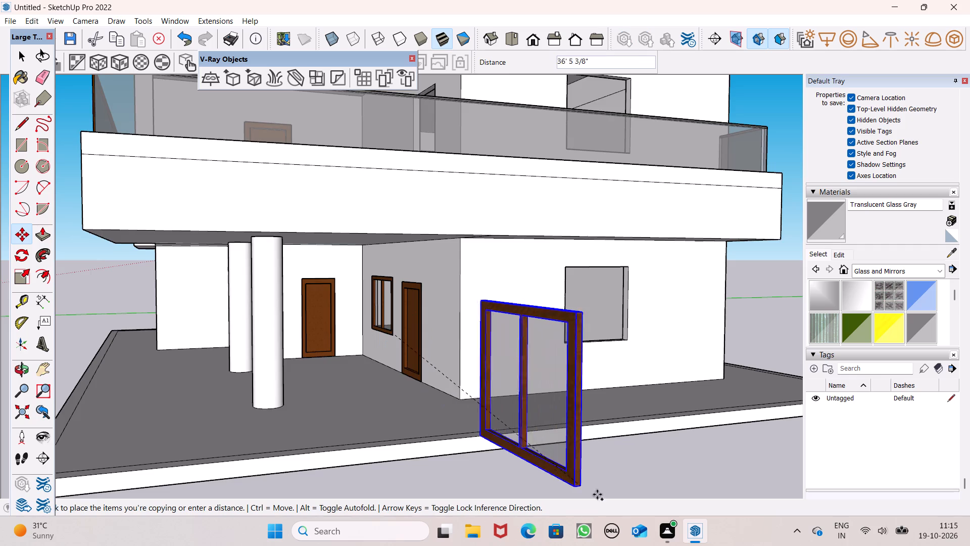
{"action": "left_click_drag", "start_coordinate": [597, 494], "coordinate": [677, 517]}
{"action": "key", "text": "space"}
{"action": "left_click", "coordinate": [399, 434]}
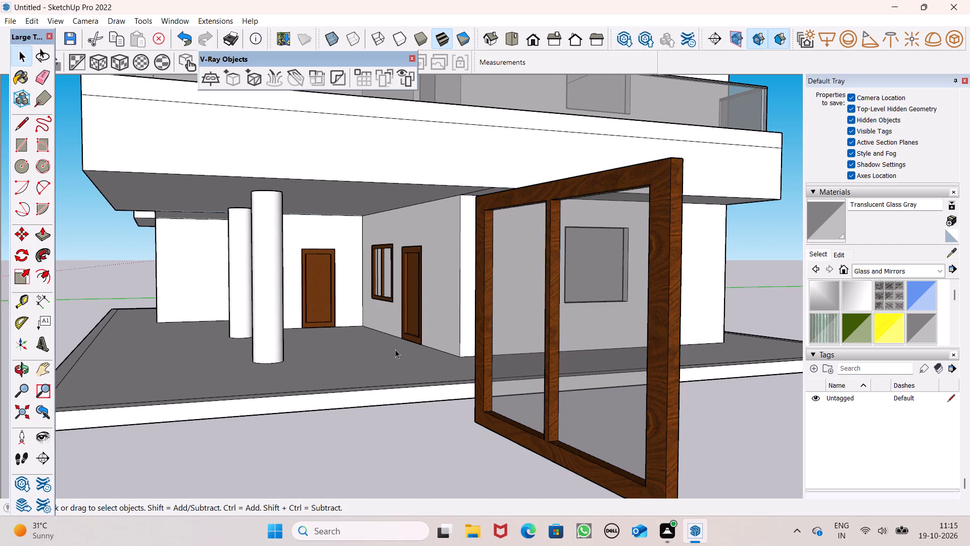
Rotate the new window copy 90 degrees on the ground plane so it is parallel to the side wall.
{"action": "scroll", "coordinate": [395, 349], "scroll_direction": "down", "scroll_amount": 5}
{"action": "middle_click_drag", "start_coordinate": [485, 390], "coordinate": [468, 406]}
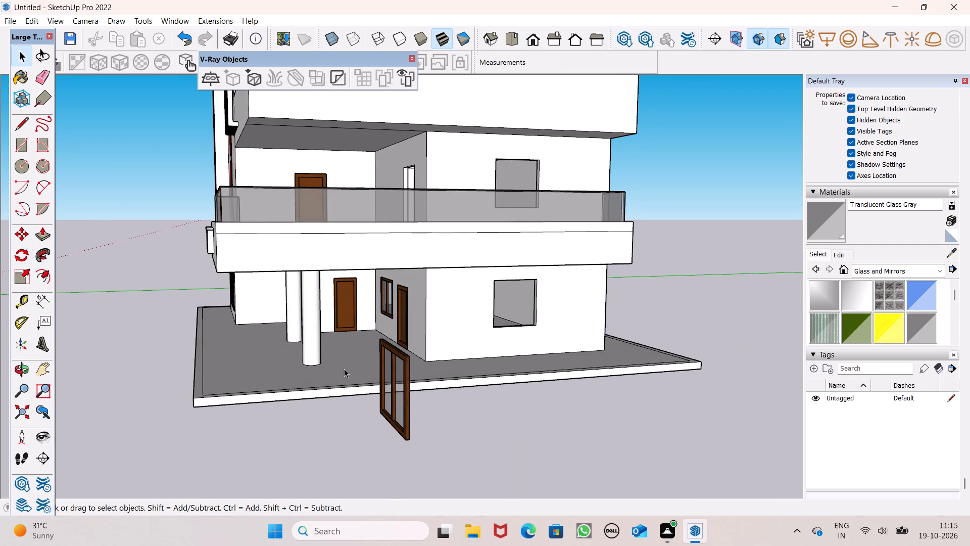
{"action": "left_click", "coordinate": [399, 375]}
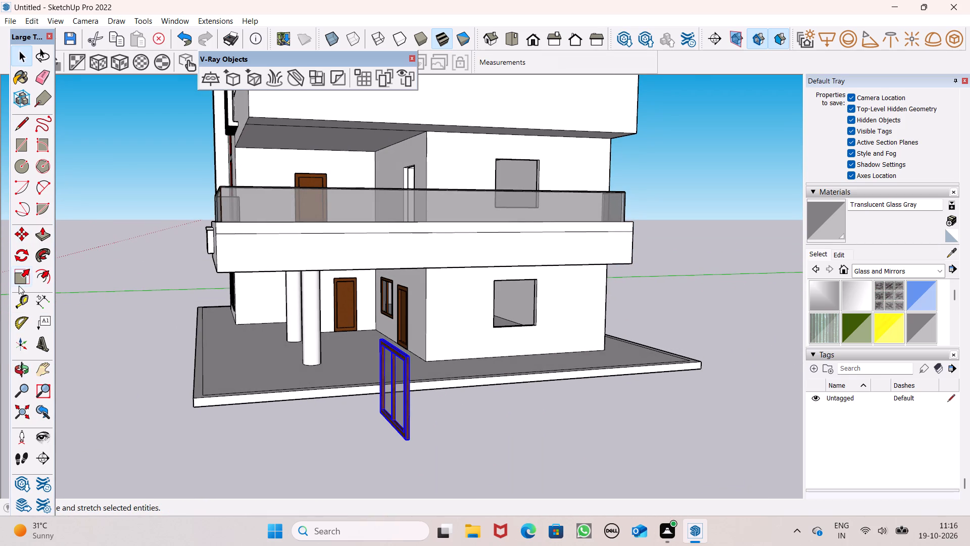
{"action": "left_click", "coordinate": [25, 255]}
{"action": "left_click", "coordinate": [391, 434]}
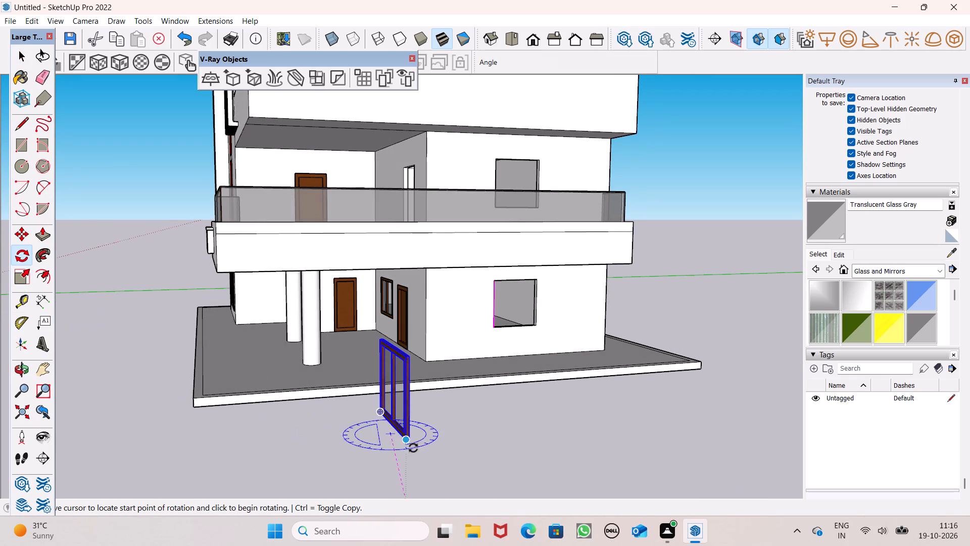
{"action": "left_click", "coordinate": [426, 476]}
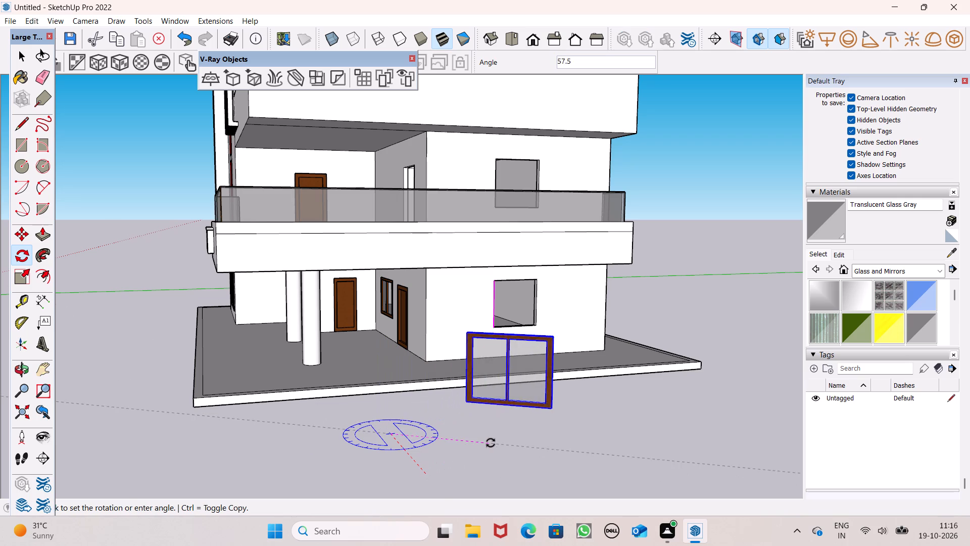
{"action": "double_click", "coordinate": [553, 417]}
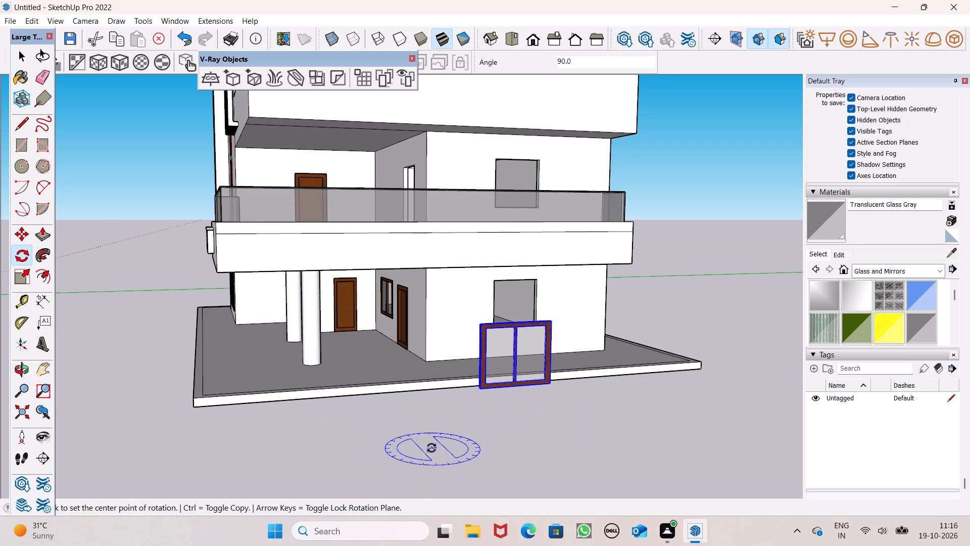
{"action": "key", "text": "space"}
Move the rotated window by its lower outer corner onto the matching lower corner of the empty side wall opening.
{"action": "scroll", "coordinate": [713, 360], "scroll_direction": "up", "scroll_amount": 3}
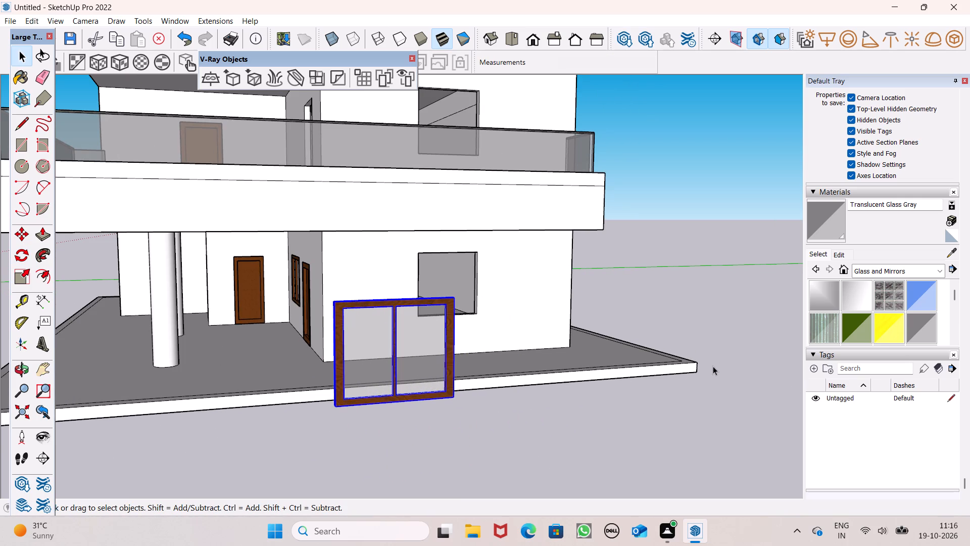
{"action": "key", "text": "m"}
{"action": "key", "text": "Return"}
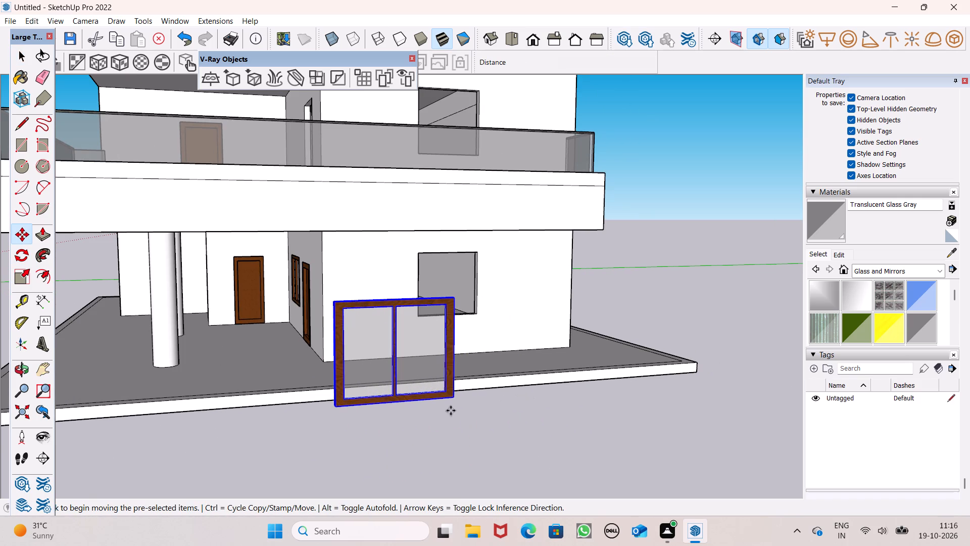
{"action": "left_click_drag", "start_coordinate": [449, 400], "coordinate": [481, 301]}
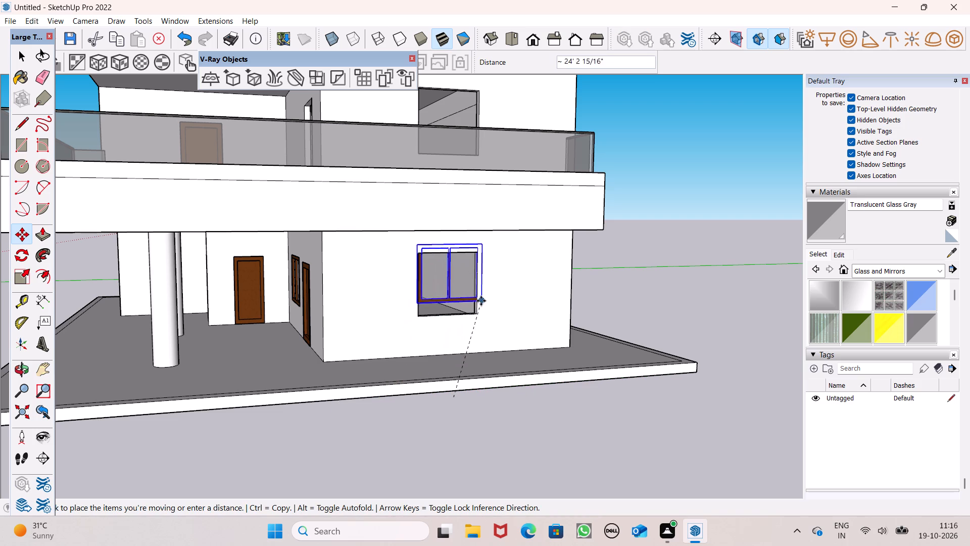
{"action": "left_click_drag", "start_coordinate": [481, 301], "coordinate": [478, 312]}
Scale the window down uniformly from its upper corner so its width fits the side wall opening.
{"action": "scroll", "coordinate": [478, 314], "scroll_direction": "up", "scroll_amount": 7}
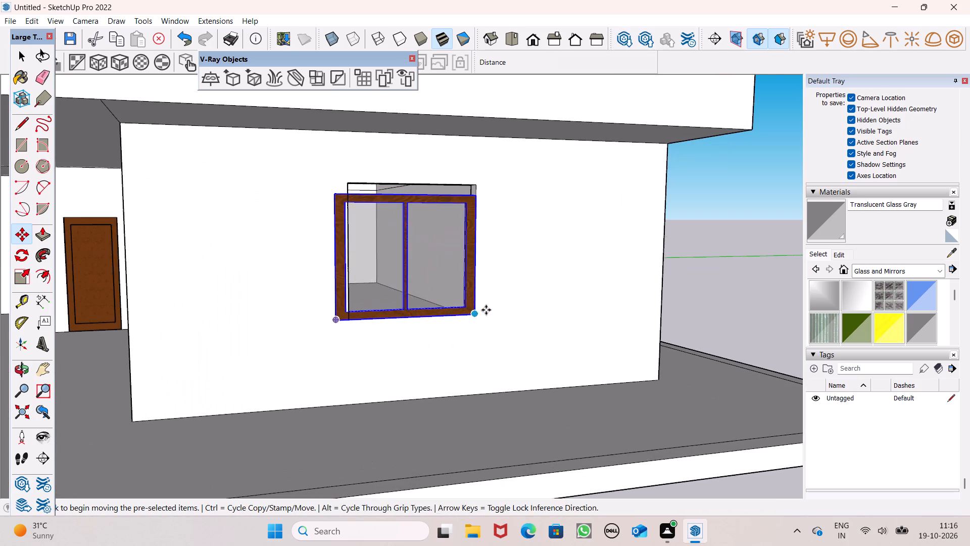
{"action": "scroll", "coordinate": [487, 309], "scroll_direction": "up", "scroll_amount": 3}
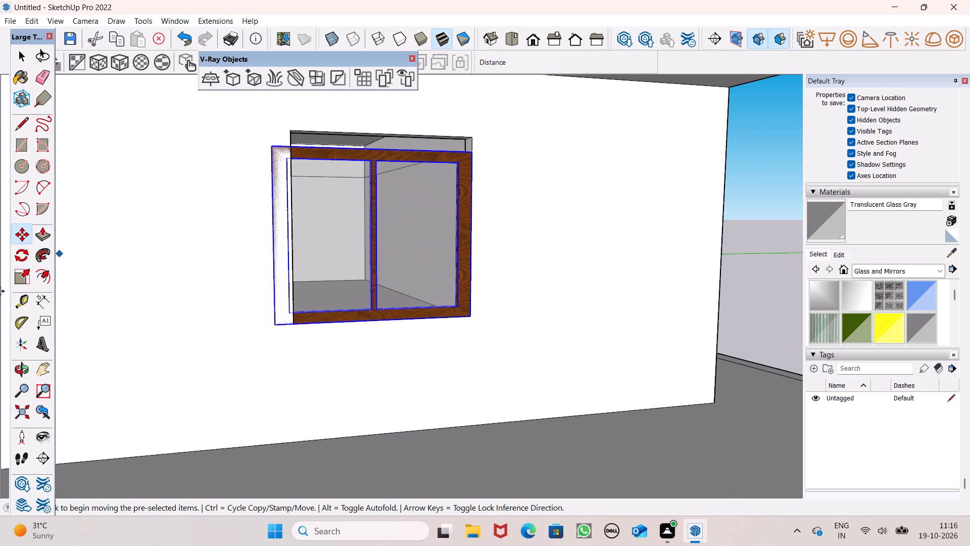
{"action": "left_click", "coordinate": [33, 274]}
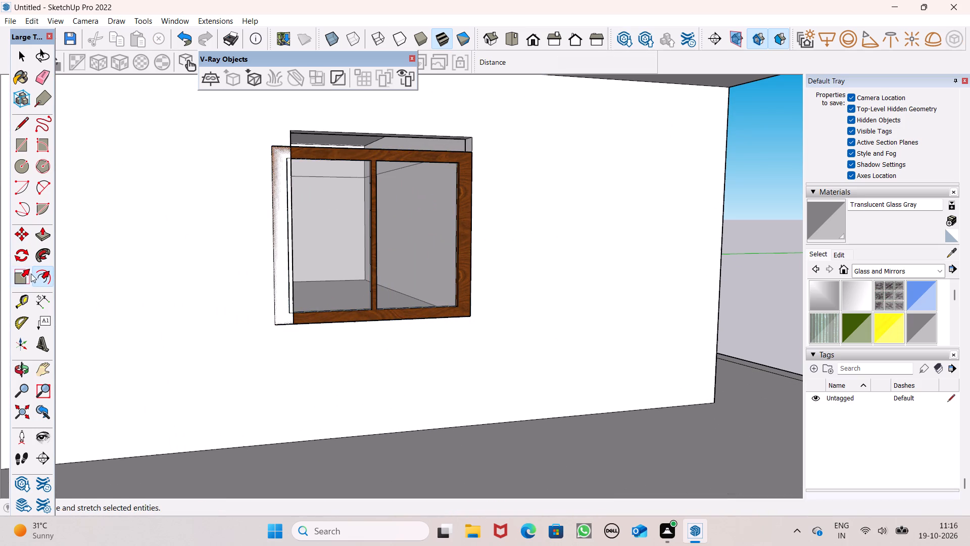
{"action": "left_click", "coordinate": [21, 276]}
{"action": "left_click", "coordinate": [17, 277]}
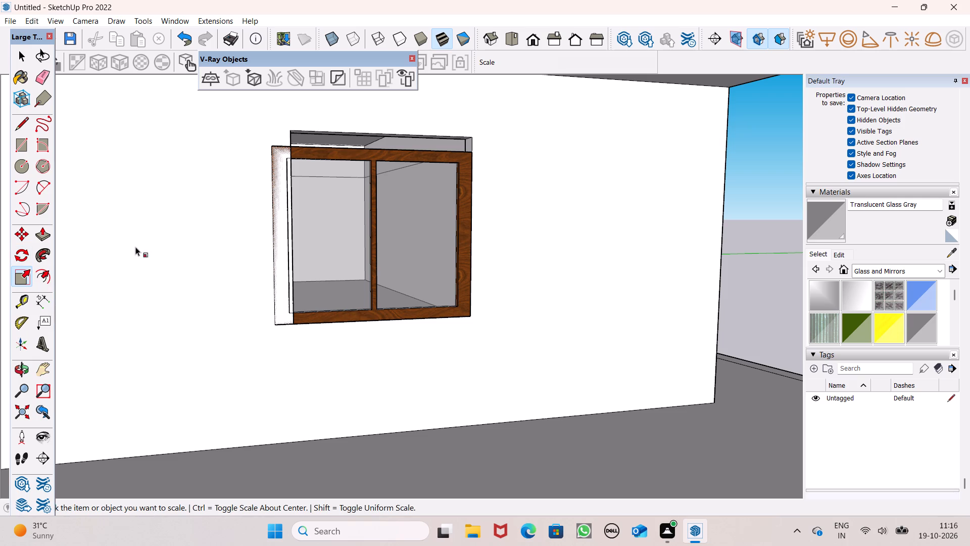
{"action": "left_click", "coordinate": [278, 147]}
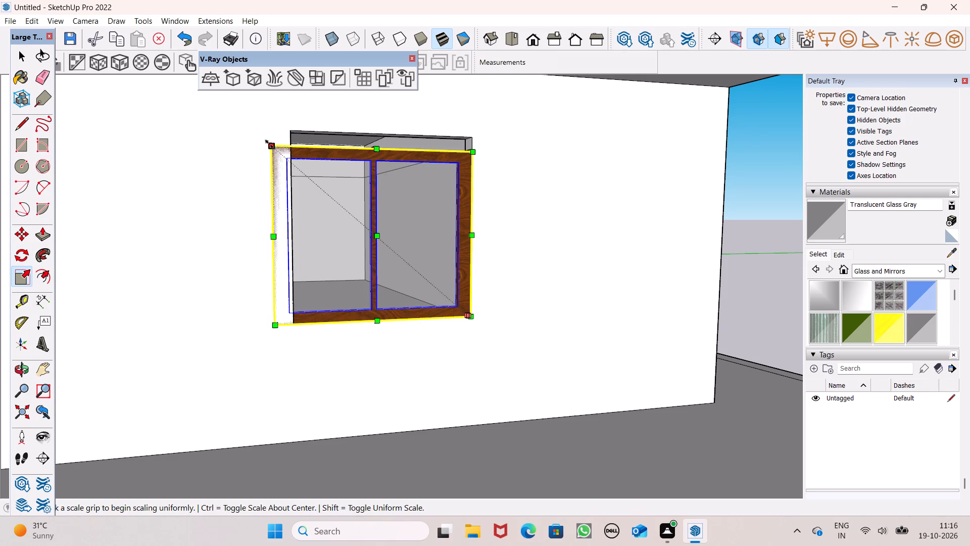
{"action": "left_click_drag", "start_coordinate": [273, 144], "coordinate": [290, 160]}
Scale the window's height along the blue axis until its top meets the top of the opening, and deselect it.
{"action": "middle_click_drag", "start_coordinate": [312, 179], "coordinate": [315, 223]}
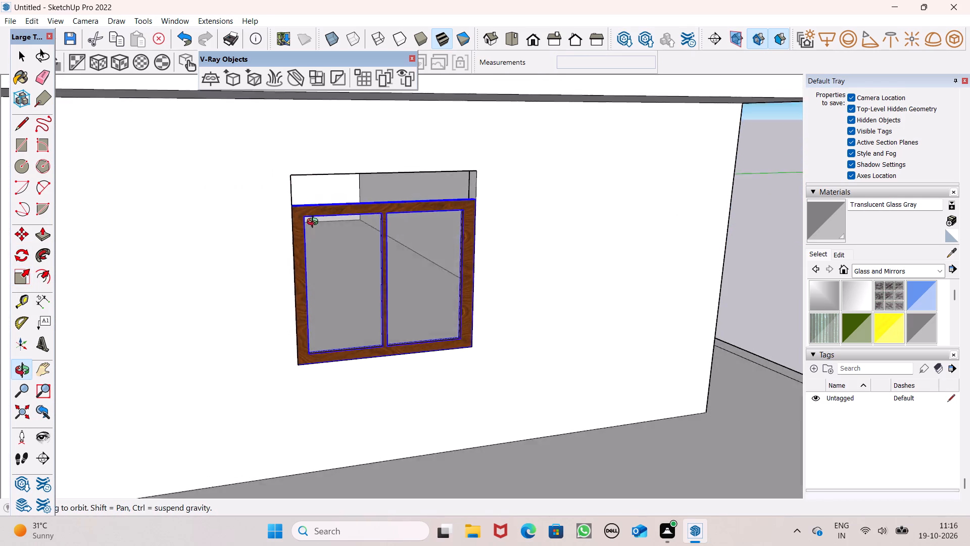
{"action": "middle_click_drag", "start_coordinate": [315, 223], "coordinate": [315, 246]}
{"action": "scroll", "coordinate": [337, 241], "scroll_direction": "up", "scroll_amount": 7}
{"action": "middle_click_drag", "start_coordinate": [349, 244], "coordinate": [409, 284]}
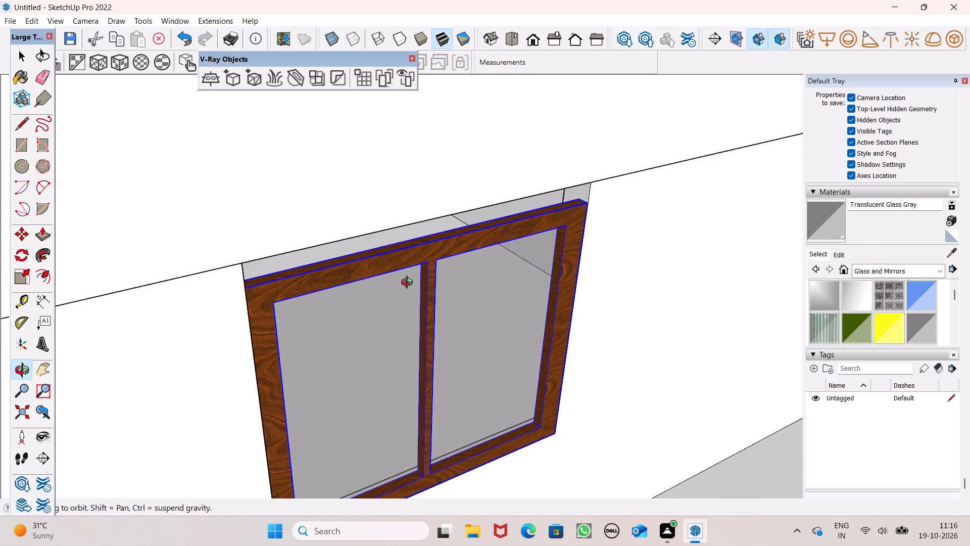
{"action": "middle_click_drag", "start_coordinate": [409, 284], "coordinate": [411, 276]}
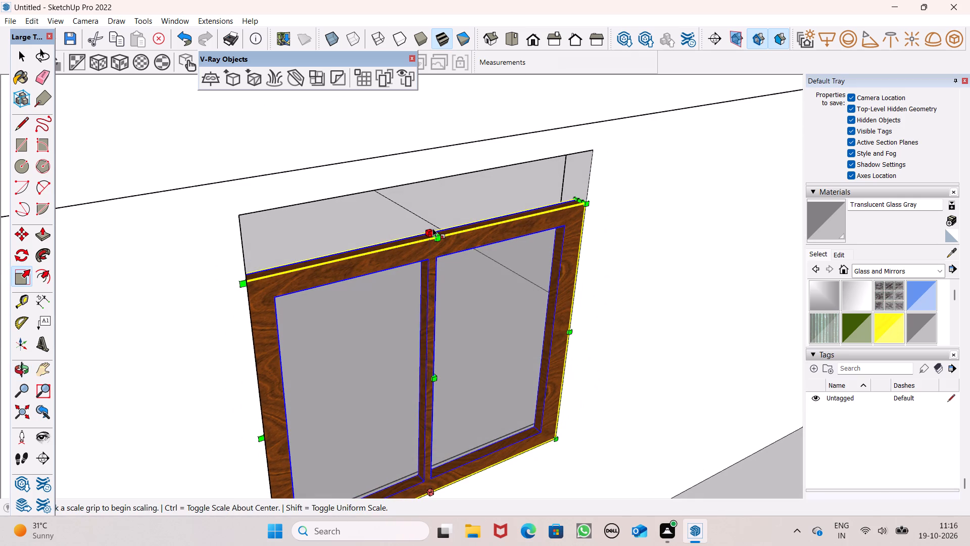
{"action": "left_click_drag", "start_coordinate": [436, 231], "coordinate": [438, 227]}
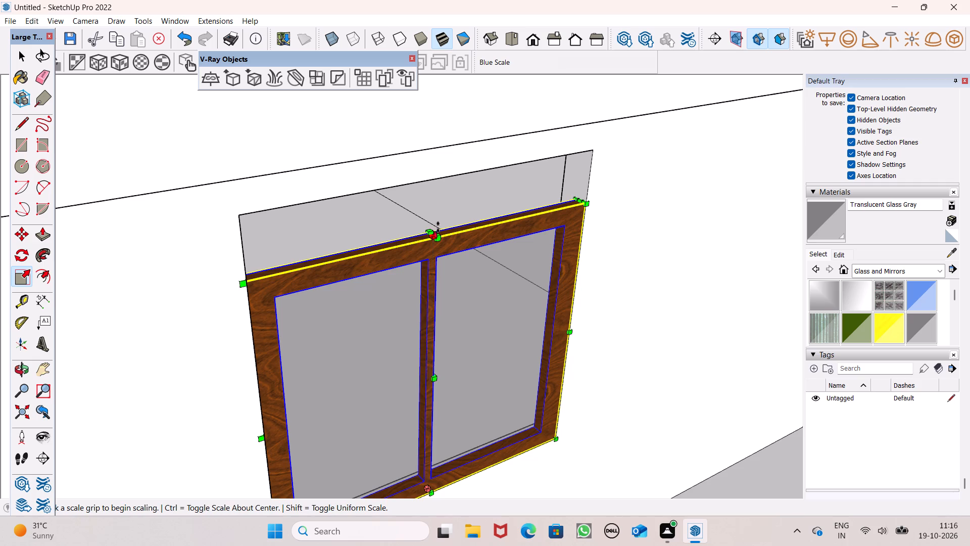
{"action": "left_click_drag", "start_coordinate": [438, 227], "coordinate": [445, 175]}
{"action": "scroll", "coordinate": [426, 244], "scroll_direction": "down", "scroll_amount": 3}
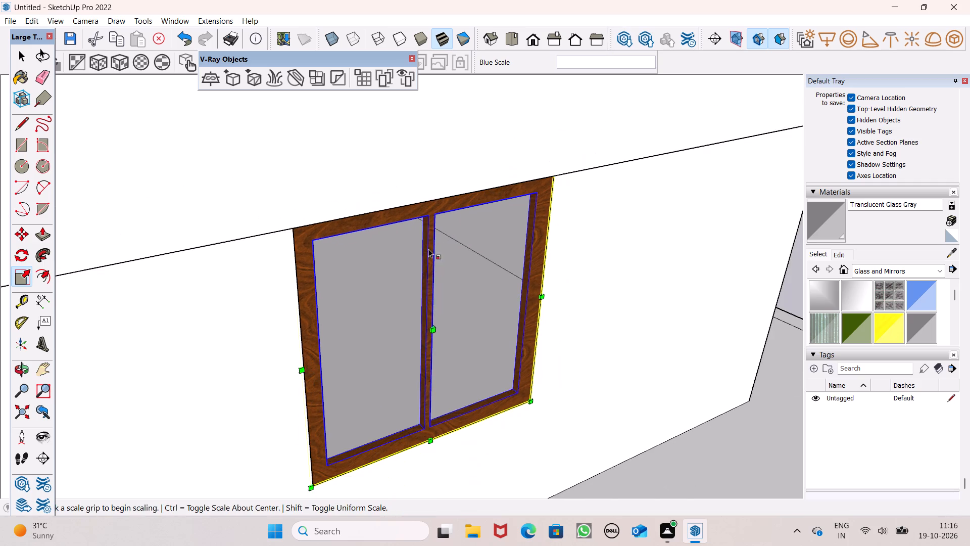
{"action": "middle_click_drag", "start_coordinate": [449, 250], "coordinate": [465, 97]}
{"action": "scroll", "coordinate": [465, 97], "scroll_direction": "up", "scroll_amount": 1}
{"action": "scroll", "coordinate": [443, 259], "scroll_direction": "down", "scroll_amount": 13}
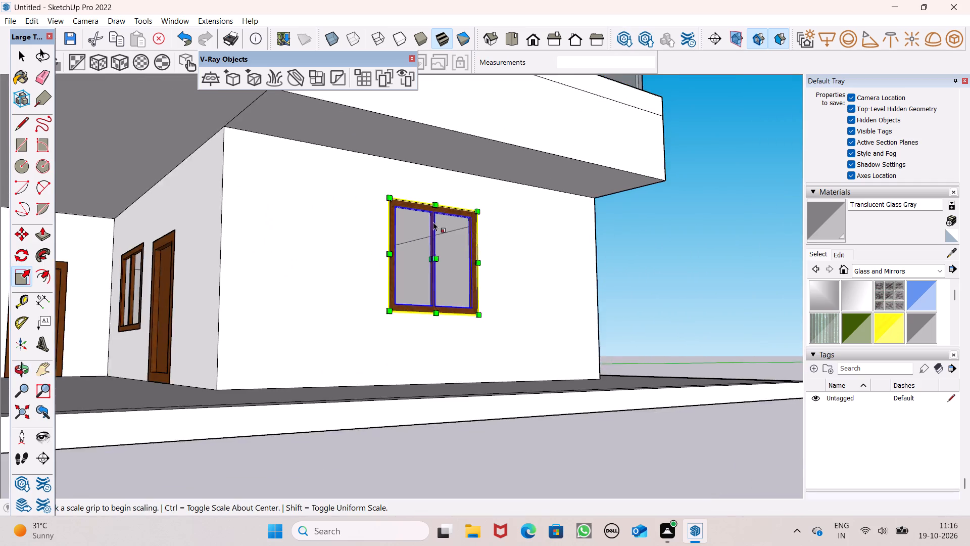
{"action": "scroll", "coordinate": [433, 222], "scroll_direction": "down", "scroll_amount": 3}
{"action": "middle_click_drag", "start_coordinate": [513, 265], "coordinate": [289, 337]}
{"action": "left_click", "coordinate": [639, 268]}
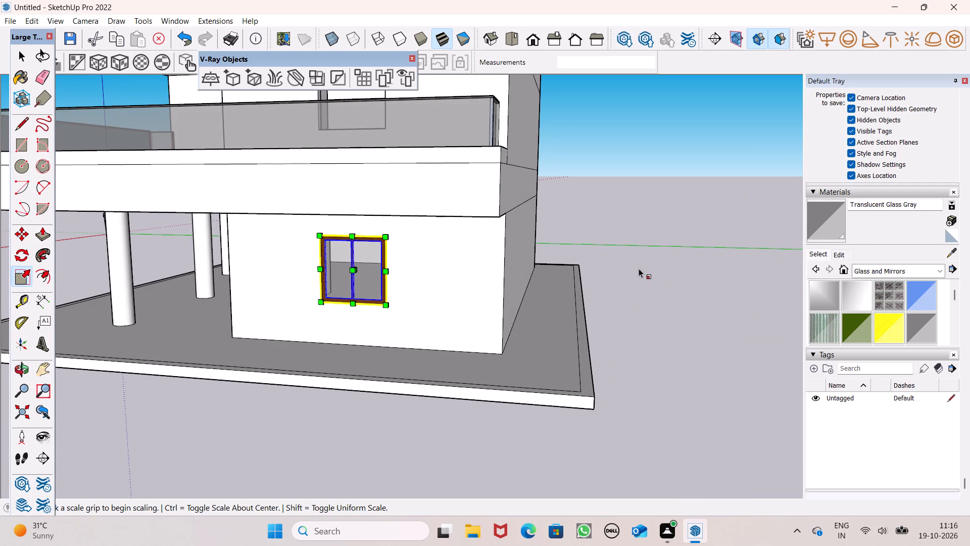
{"action": "key", "text": "space"}
{"action": "left_click", "coordinate": [592, 287]}
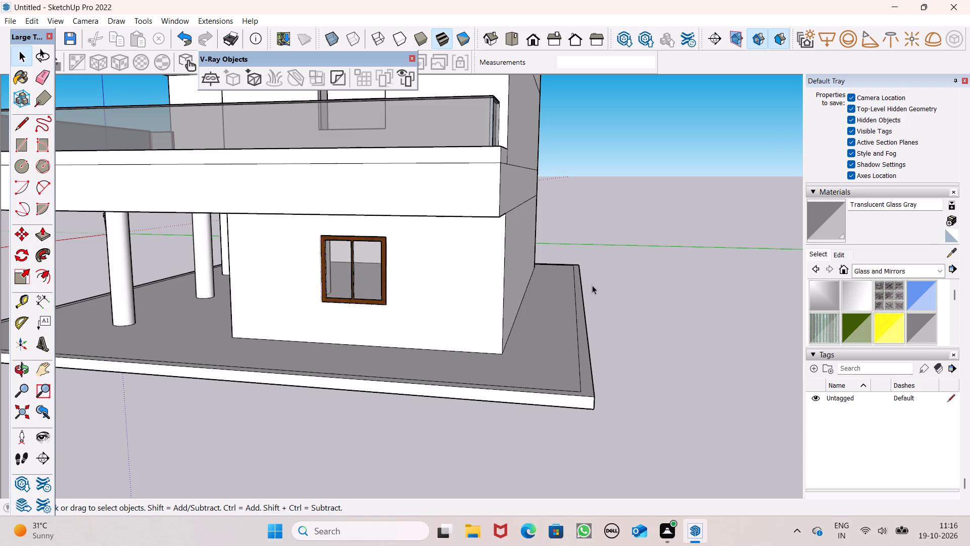
Copy the fitted ground-floor side window straight up to the first-floor window opening above the glass balcony railing.
{"action": "scroll", "coordinate": [592, 279], "scroll_direction": "down", "scroll_amount": 5}
{"action": "scroll", "coordinate": [476, 274], "scroll_direction": "down", "scroll_amount": 4}
{"action": "middle_click_drag", "start_coordinate": [477, 272], "coordinate": [473, 308]}
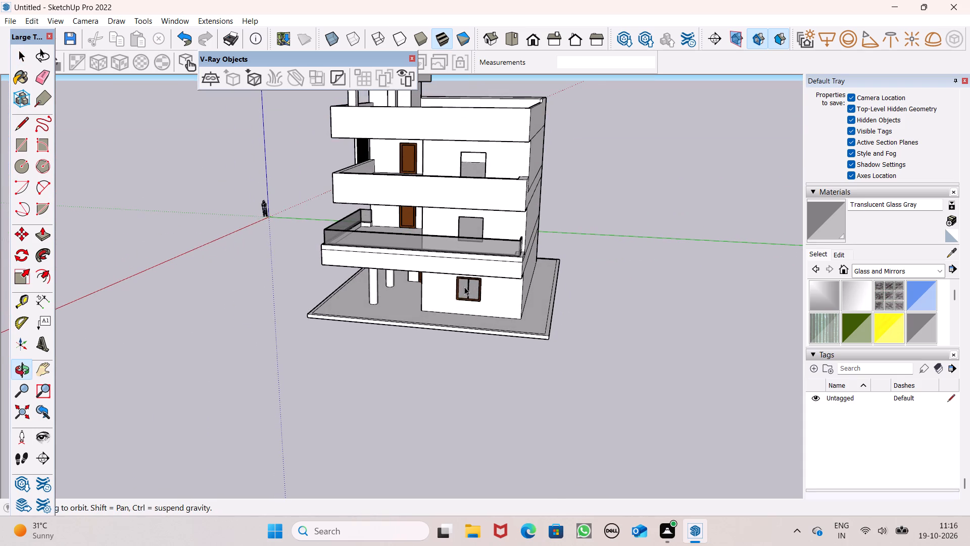
{"action": "left_click", "coordinate": [464, 286]}
{"action": "scroll", "coordinate": [483, 251], "scroll_direction": "up", "scroll_amount": 3}
{"action": "key", "text": "m"}
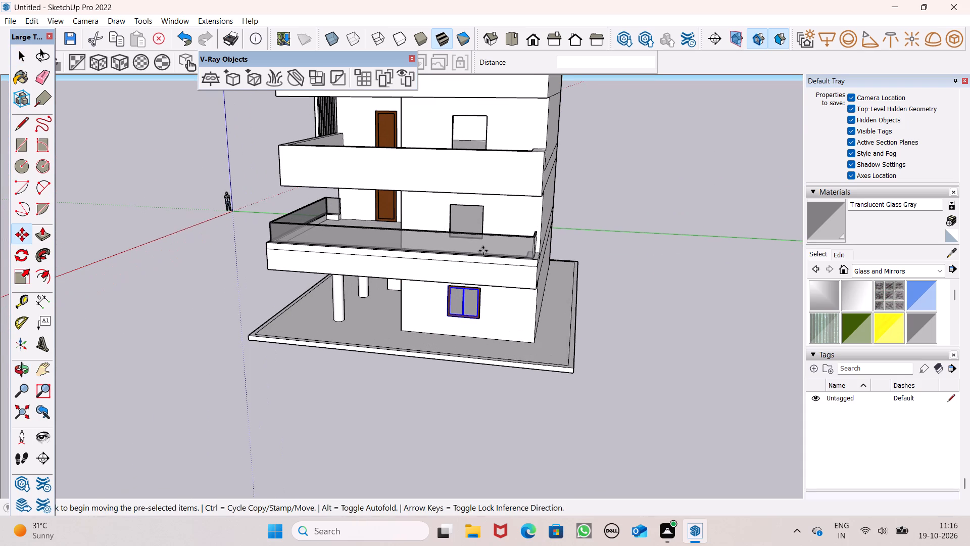
{"action": "key", "text": "shift+Return"}
{"action": "scroll", "coordinate": [482, 269], "scroll_direction": "up", "scroll_amount": 1}
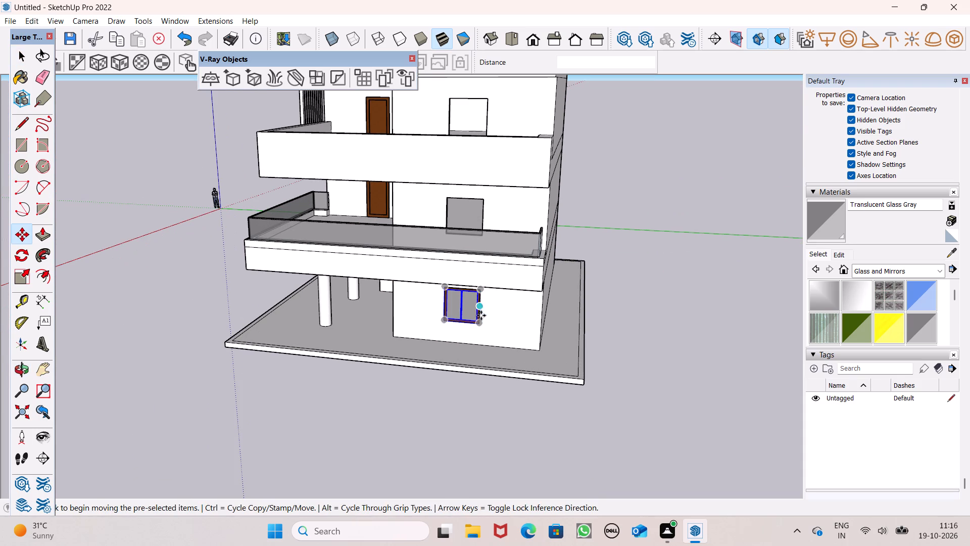
{"action": "left_click_drag", "start_coordinate": [478, 323], "coordinate": [483, 259]}
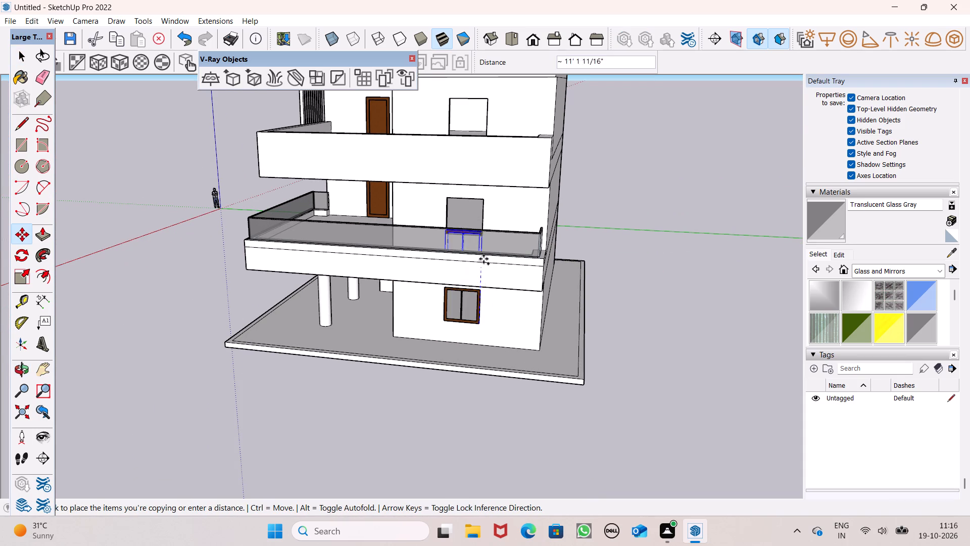
{"action": "left_click_drag", "start_coordinate": [483, 259], "coordinate": [483, 231]}
{"action": "scroll", "coordinate": [488, 212], "scroll_direction": "up", "scroll_amount": 9}
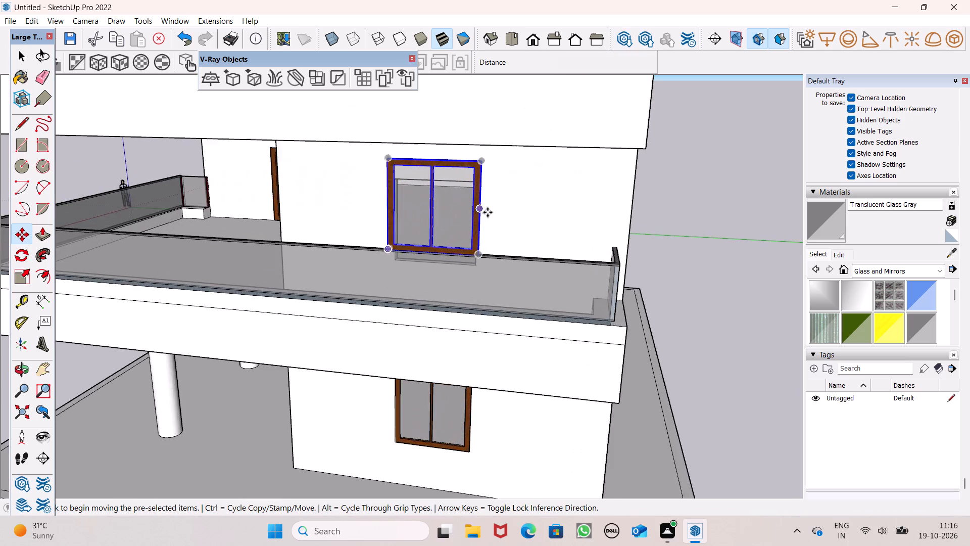
Move the first-floor window copy by its lower outer corner onto the matching lower corner of the wall opening, and deselect it.
{"action": "middle_click_drag", "start_coordinate": [484, 226], "coordinate": [460, 252]}
{"action": "scroll", "coordinate": [460, 252], "scroll_direction": "up", "scroll_amount": 7}
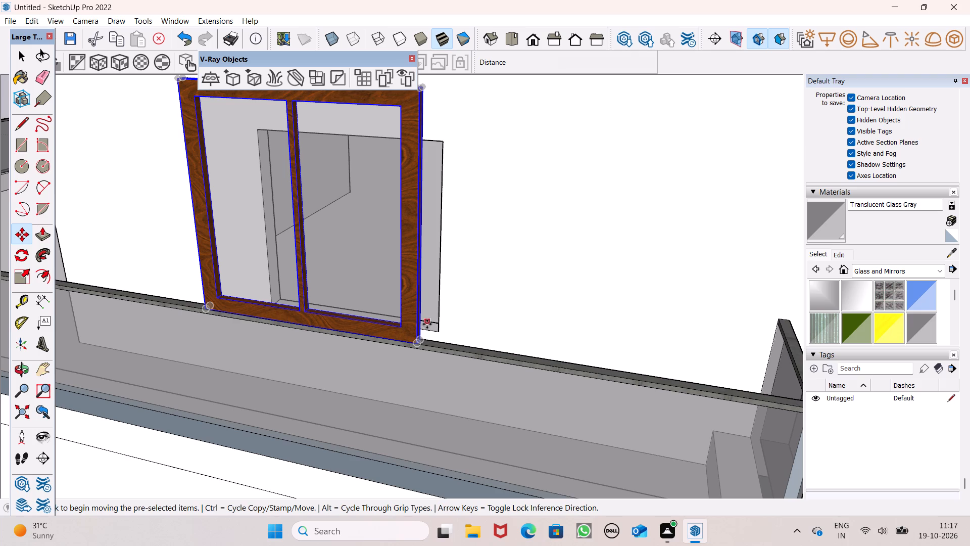
{"action": "left_click_drag", "start_coordinate": [421, 348], "coordinate": [423, 336]}
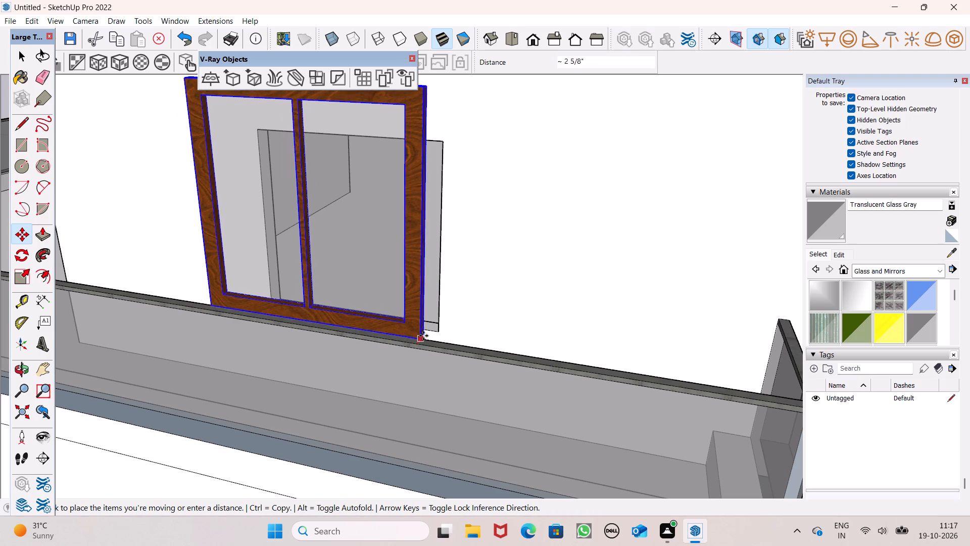
{"action": "left_click_drag", "start_coordinate": [423, 336], "coordinate": [441, 335]}
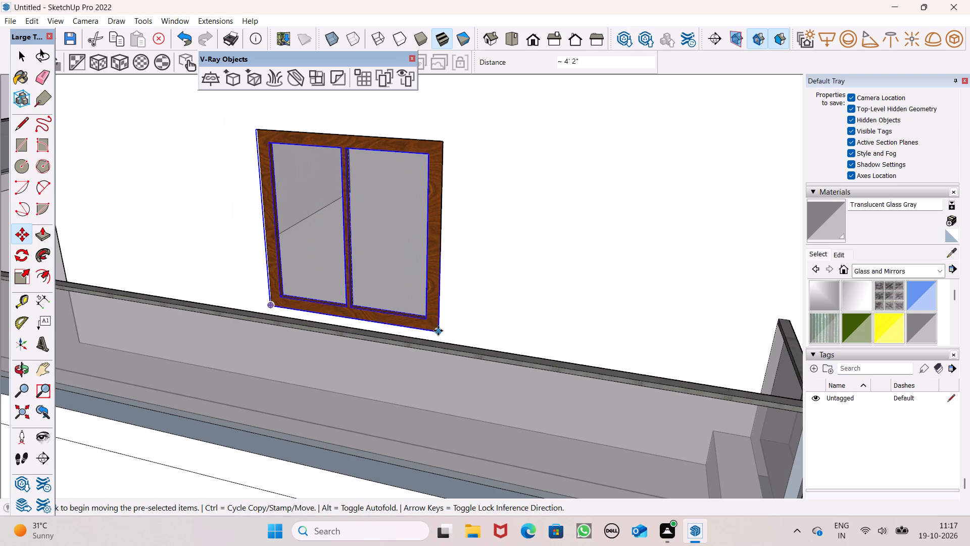
{"action": "middle_click_drag", "start_coordinate": [502, 329], "coordinate": [608, 302]}
{"action": "scroll", "coordinate": [530, 277], "scroll_direction": "down", "scroll_amount": 4}
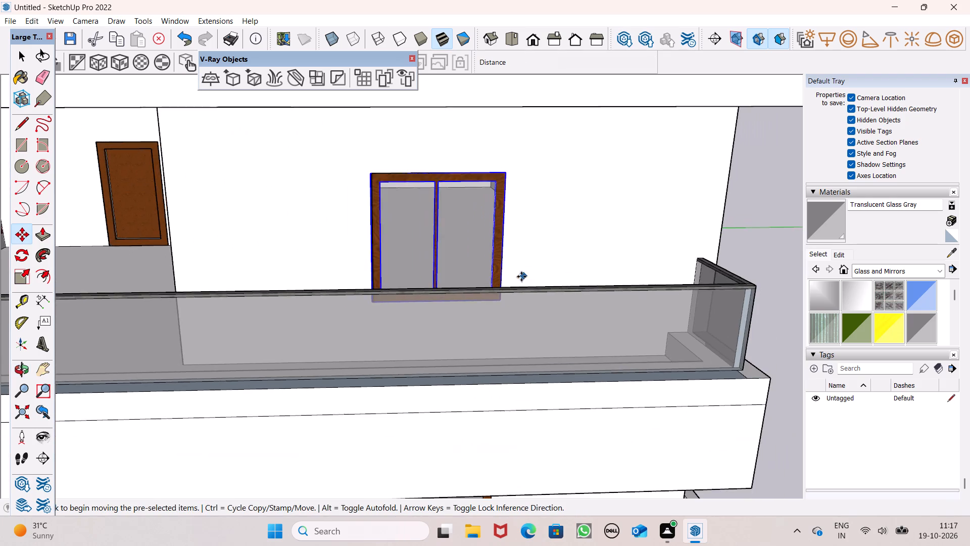
{"action": "middle_click_drag", "start_coordinate": [519, 281], "coordinate": [510, 301]}
{"action": "scroll", "coordinate": [474, 266], "scroll_direction": "down", "scroll_amount": 6}
{"action": "key", "text": "space"}
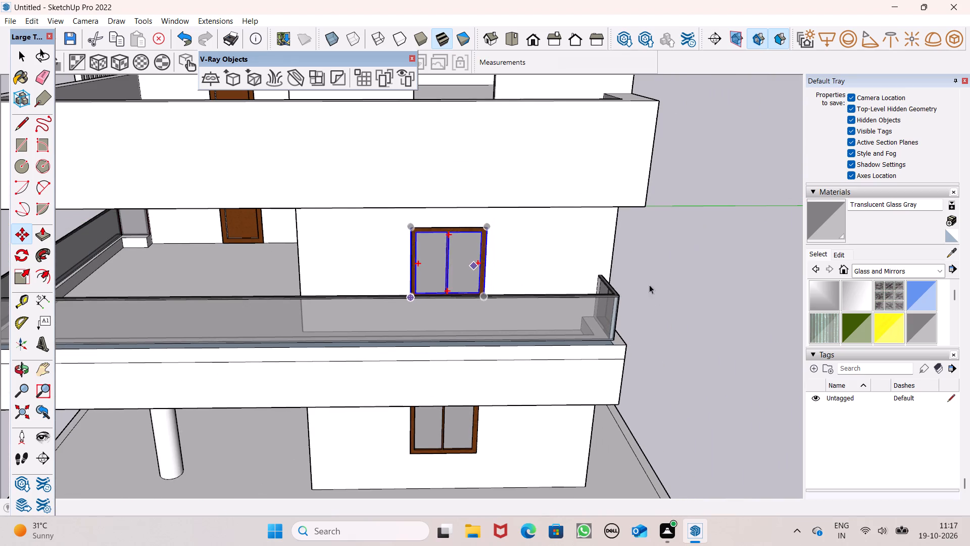
{"action": "left_click", "coordinate": [670, 287]}
Copy the first-floor side window straight up by its lower corner into the second-floor side opening, and deselect it.
{"action": "scroll", "coordinate": [454, 266], "scroll_direction": "up", "scroll_amount": 5}
{"action": "scroll", "coordinate": [398, 254], "scroll_direction": "down", "scroll_amount": 6}
{"action": "middle_click_drag", "start_coordinate": [404, 284], "coordinate": [405, 326]}
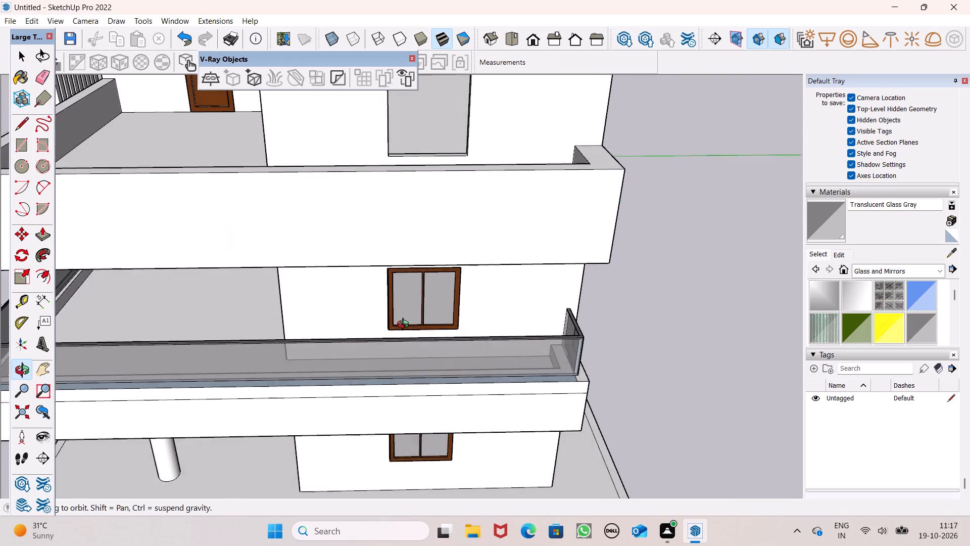
{"action": "middle_click_drag", "start_coordinate": [405, 326], "coordinate": [387, 274]}
{"action": "left_click", "coordinate": [408, 274]}
{"action": "scroll", "coordinate": [410, 270], "scroll_direction": "up", "scroll_amount": 1}
{"action": "middle_click_drag", "start_coordinate": [410, 270], "coordinate": [412, 219]}
{"action": "scroll", "coordinate": [412, 227], "scroll_direction": "down", "scroll_amount": 6}
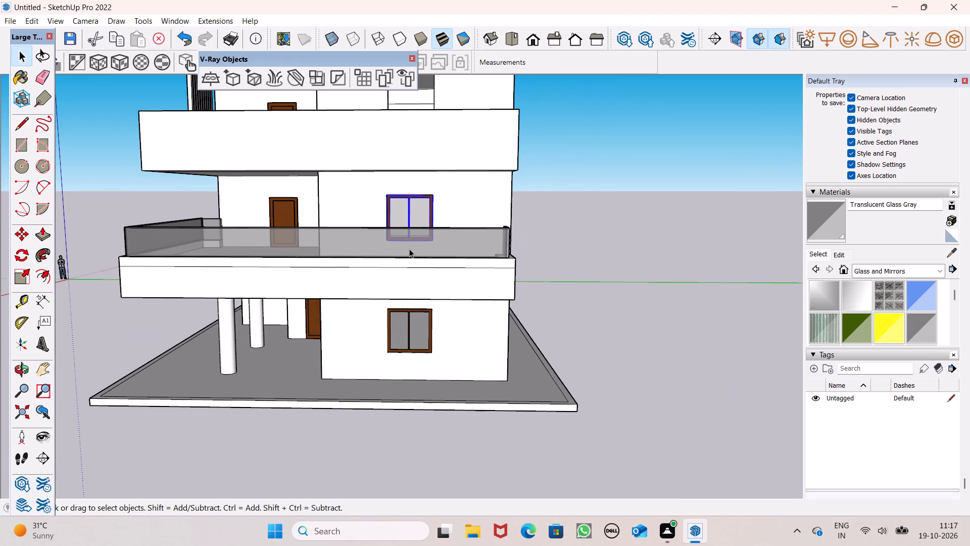
{"action": "key", "text": "m"}
{"action": "key", "text": "Return"}
{"action": "scroll", "coordinate": [409, 250], "scroll_direction": "down", "scroll_amount": 7}
{"action": "middle_click_drag", "start_coordinate": [423, 224], "coordinate": [414, 252]}
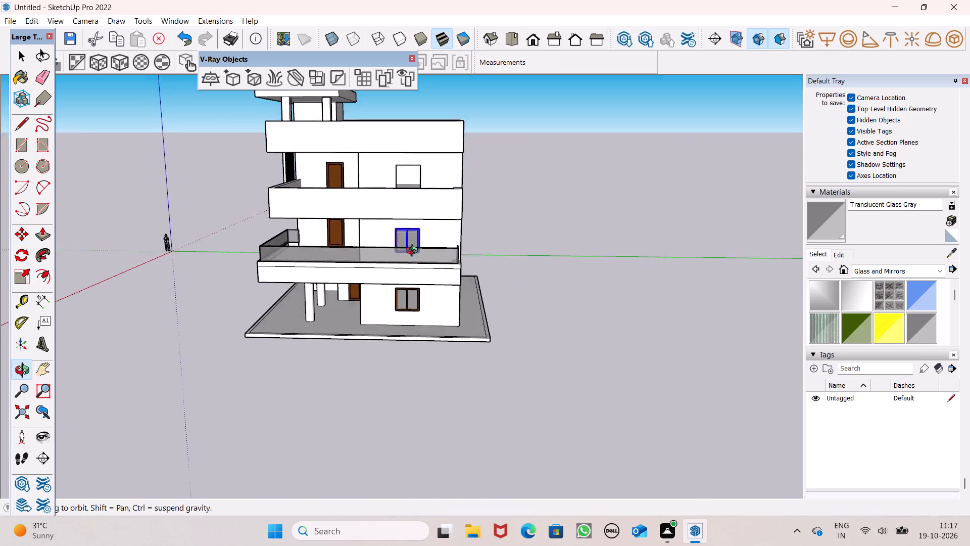
{"action": "middle_click_drag", "start_coordinate": [414, 252], "coordinate": [408, 291]}
{"action": "scroll", "coordinate": [407, 224], "scroll_direction": "up", "scroll_amount": 7}
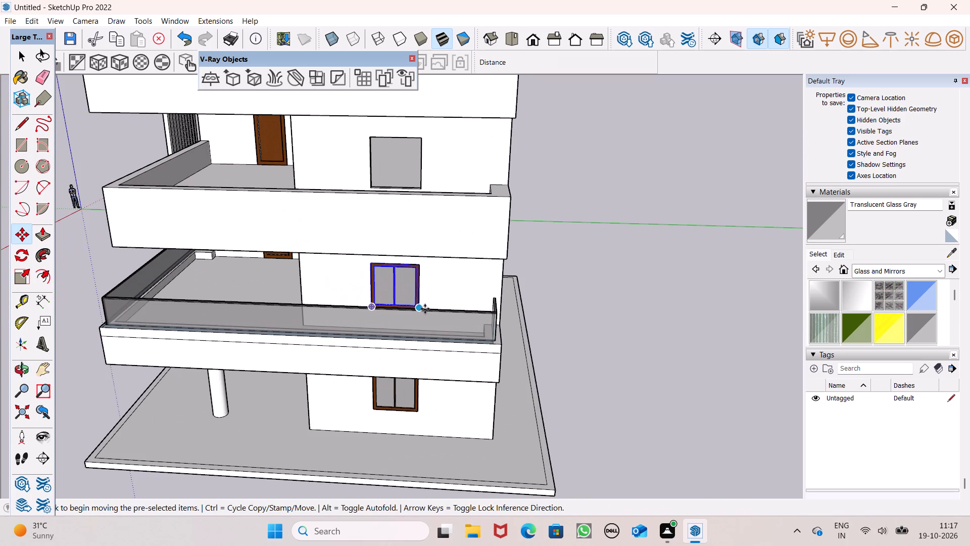
{"action": "left_click_drag", "start_coordinate": [422, 307], "coordinate": [419, 179]}
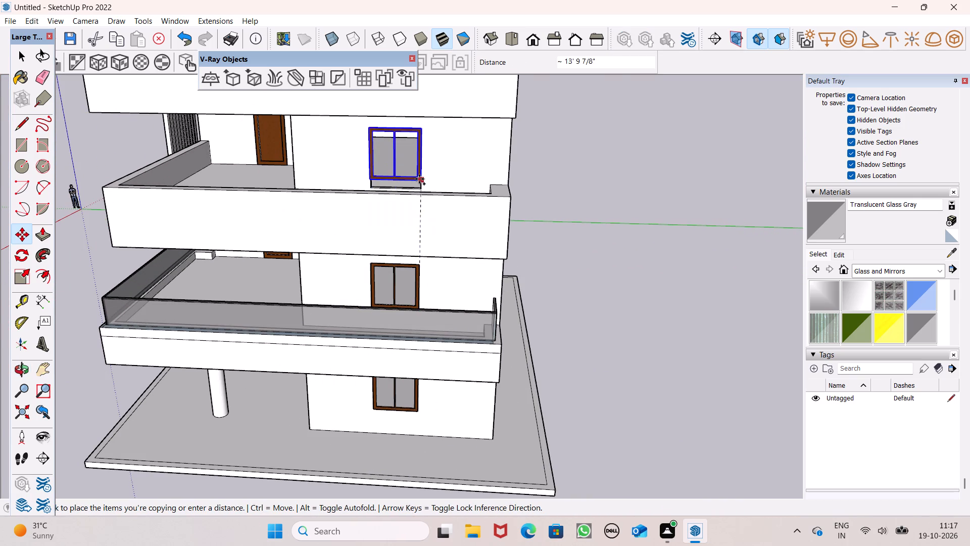
{"action": "left_click_drag", "start_coordinate": [419, 179], "coordinate": [420, 186]}
{"action": "scroll", "coordinate": [416, 163], "scroll_direction": "up", "scroll_amount": 8}
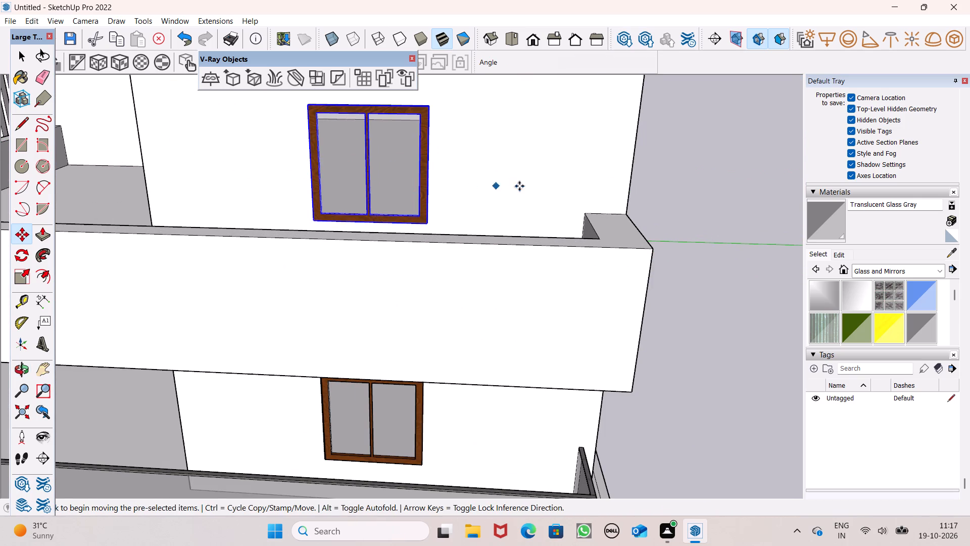
{"action": "key", "text": "space"}
{"action": "left_click", "coordinate": [707, 181]}
Examine the house's side and front facades for openings that still need frames.
{"action": "scroll", "coordinate": [391, 176], "scroll_direction": "down", "scroll_amount": 12}
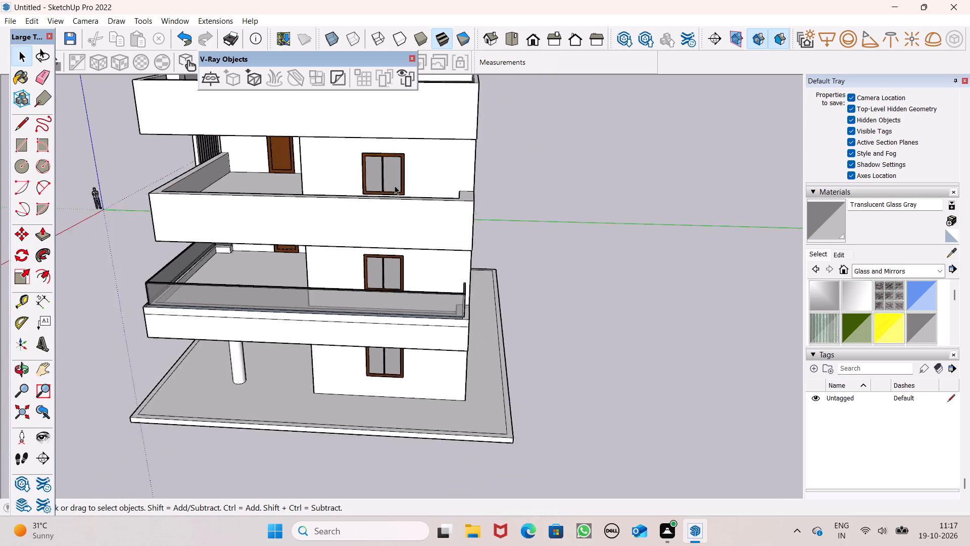
{"action": "scroll", "coordinate": [395, 186], "scroll_direction": "down", "scroll_amount": 1}
{"action": "middle_click_drag", "start_coordinate": [322, 245], "coordinate": [617, 205]}
{"action": "middle_click_drag", "start_coordinate": [366, 265], "coordinate": [511, 220]}
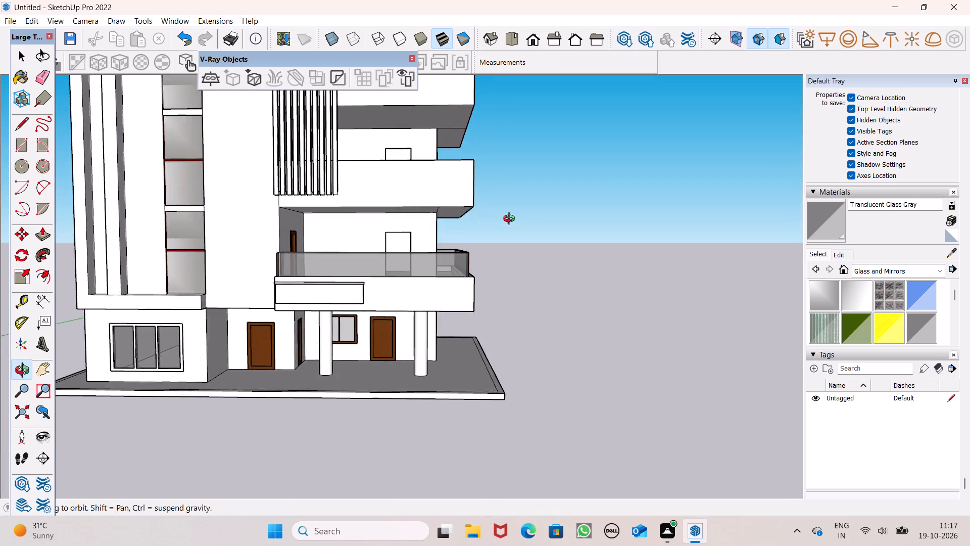
{"action": "middle_click_drag", "start_coordinate": [511, 220], "coordinate": [257, 263]}
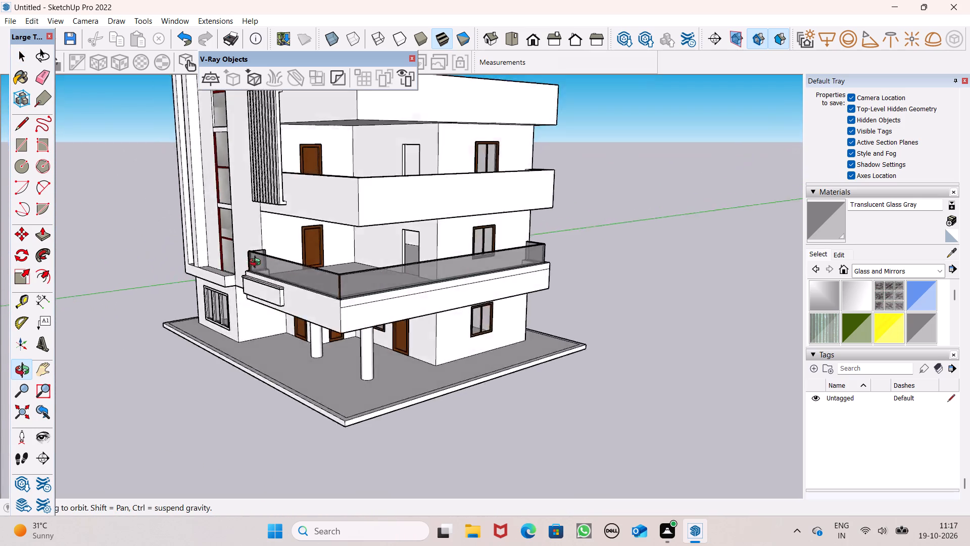
{"action": "middle_click_drag", "start_coordinate": [257, 263], "coordinate": [532, 223]}
{"action": "scroll", "coordinate": [532, 223], "scroll_direction": "up", "scroll_amount": 1}
{"action": "scroll", "coordinate": [415, 224], "scroll_direction": "down", "scroll_amount": 4}
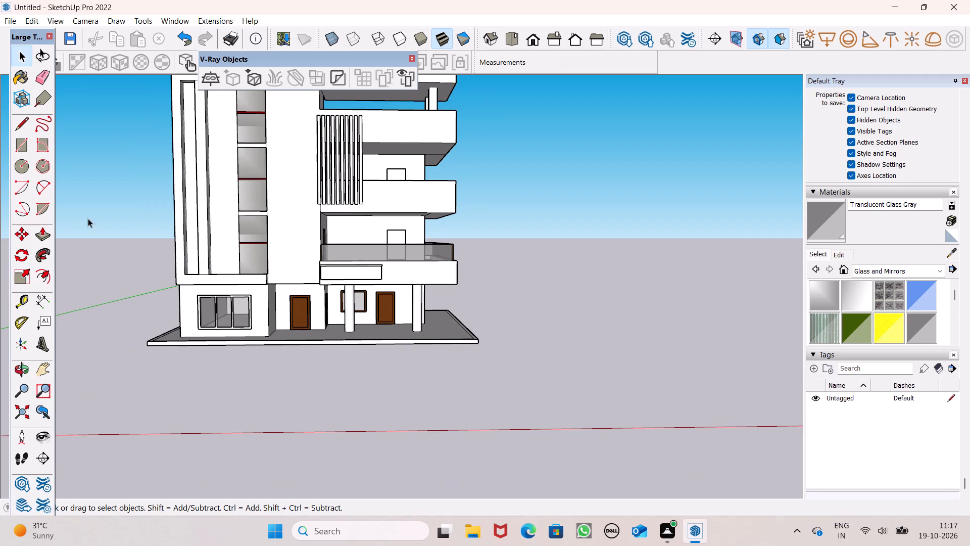
{"action": "middle_click_drag", "start_coordinate": [354, 272], "coordinate": [327, 287]}
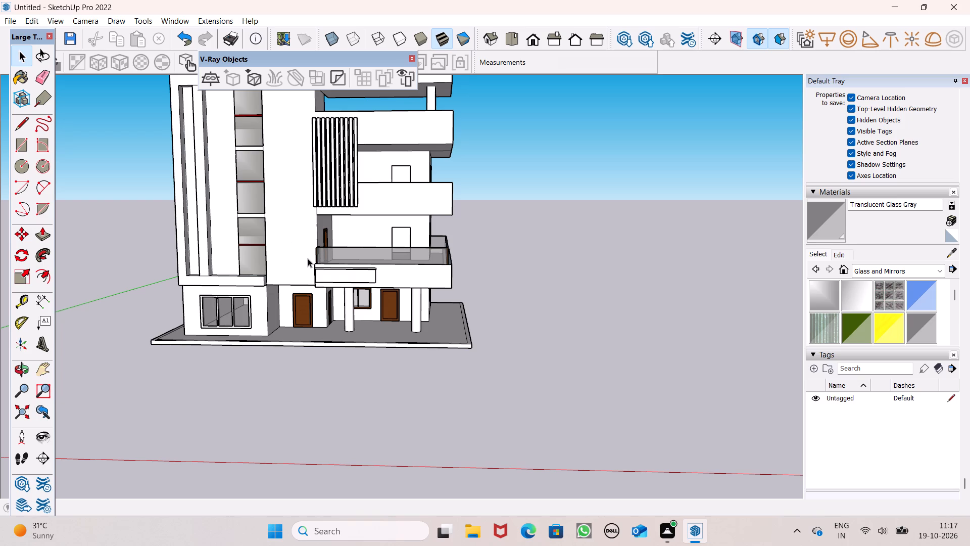
{"action": "scroll", "coordinate": [225, 301], "scroll_direction": "up", "scroll_amount": 5}
{"action": "middle_click_drag", "start_coordinate": [269, 312], "coordinate": [271, 261]}
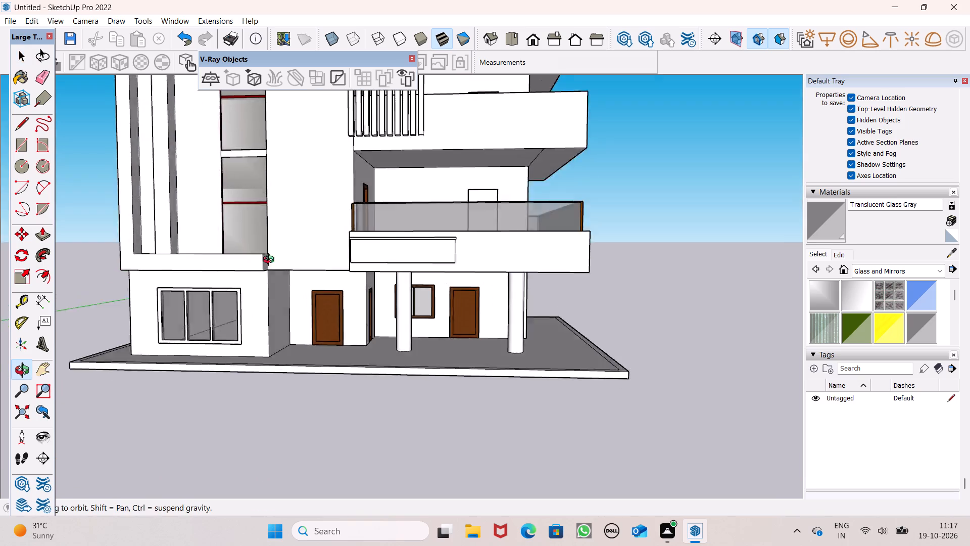
{"action": "middle_click_drag", "start_coordinate": [271, 261], "coordinate": [231, 352]}
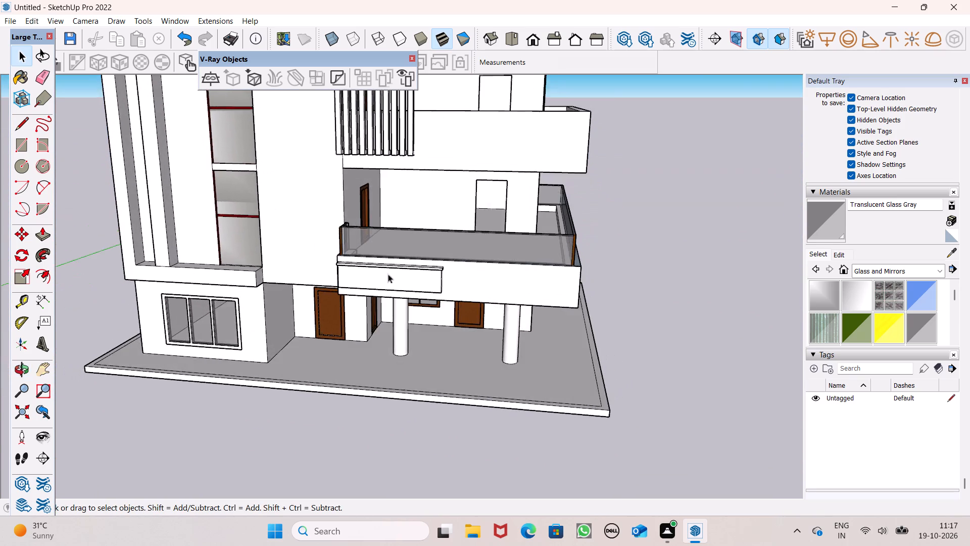
Push the left jamb face of the first-floor balcony doorway 8 7/16" into the wall to widen the opening.
{"action": "scroll", "coordinate": [411, 261], "scroll_direction": "up", "scroll_amount": 6}
{"action": "middle_click_drag", "start_coordinate": [522, 207], "coordinate": [476, 226]}
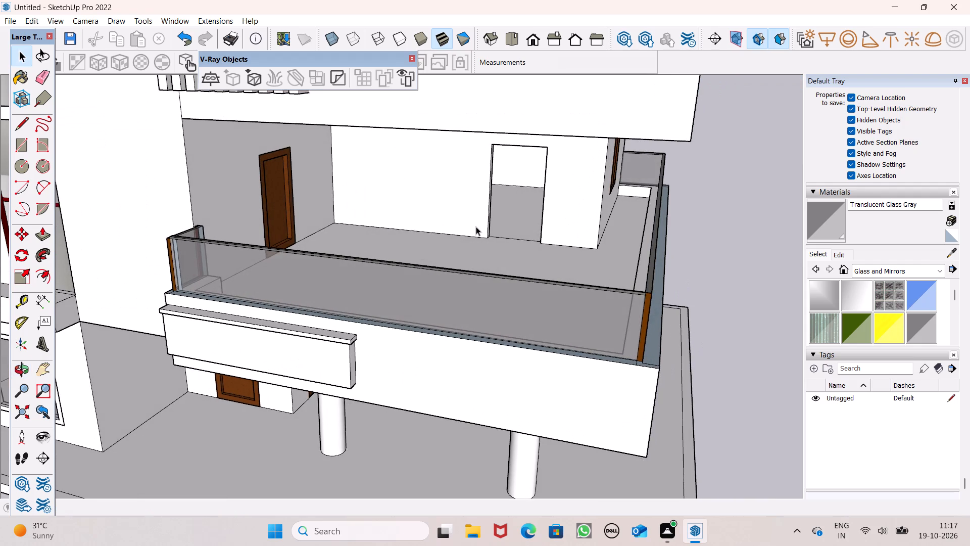
{"action": "scroll", "coordinate": [476, 226], "scroll_direction": "up", "scroll_amount": 1}
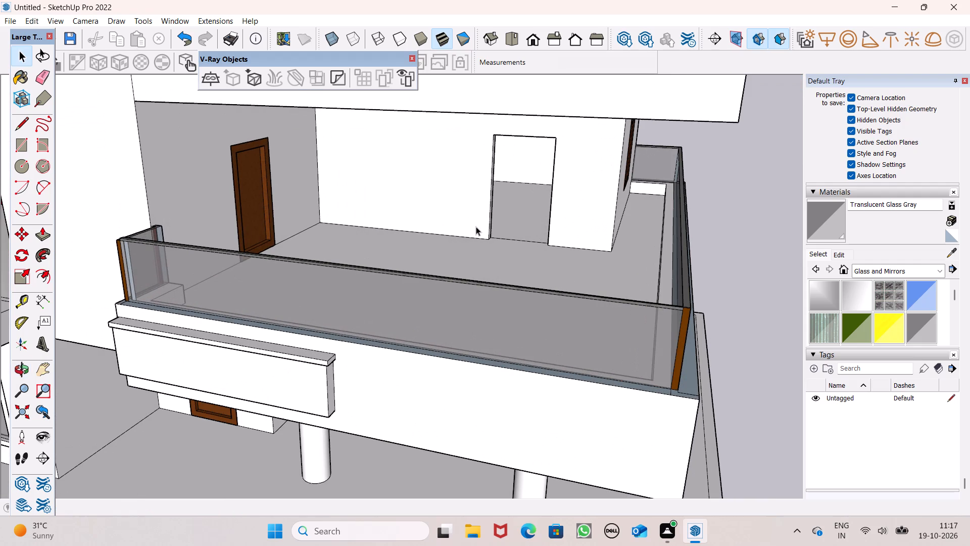
{"action": "scroll", "coordinate": [476, 226], "scroll_direction": "up", "scroll_amount": 1}
{"action": "scroll", "coordinate": [554, 233], "scroll_direction": "up", "scroll_amount": 1}
{"action": "middle_click_drag", "start_coordinate": [554, 233], "coordinate": [467, 260]}
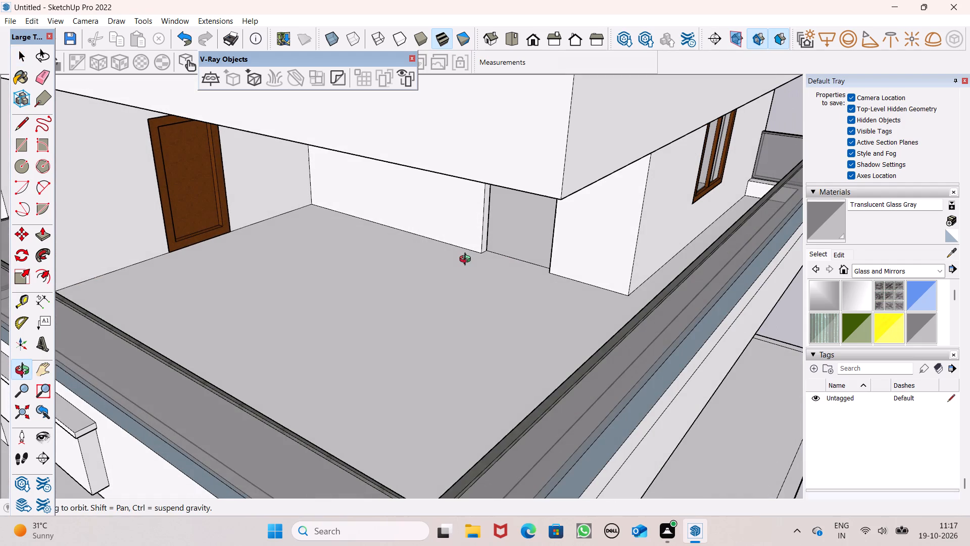
{"action": "middle_click_drag", "start_coordinate": [467, 260], "coordinate": [467, 258]}
{"action": "scroll", "coordinate": [489, 241], "scroll_direction": "up", "scroll_amount": 6}
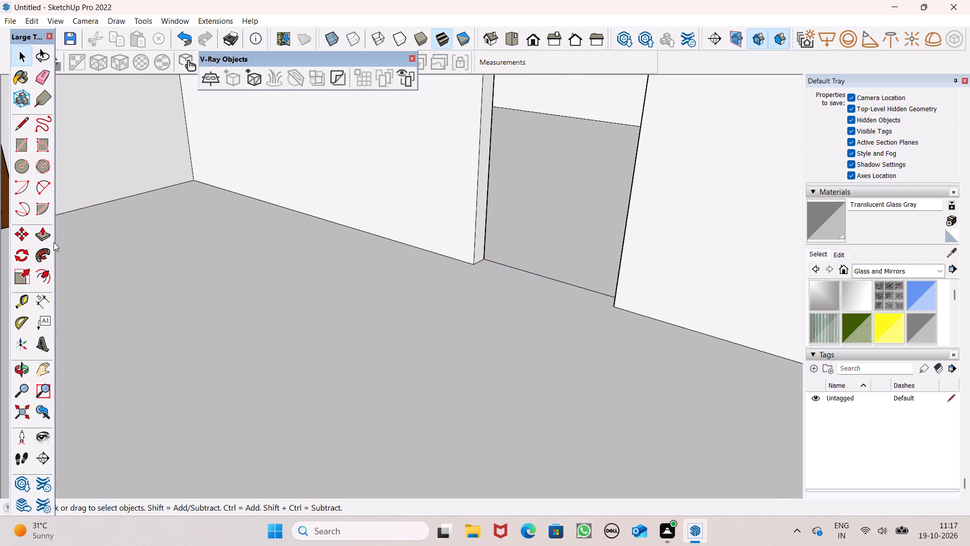
{"action": "left_click", "coordinate": [38, 235]}
{"action": "scroll", "coordinate": [459, 248], "scroll_direction": "up", "scroll_amount": 3}
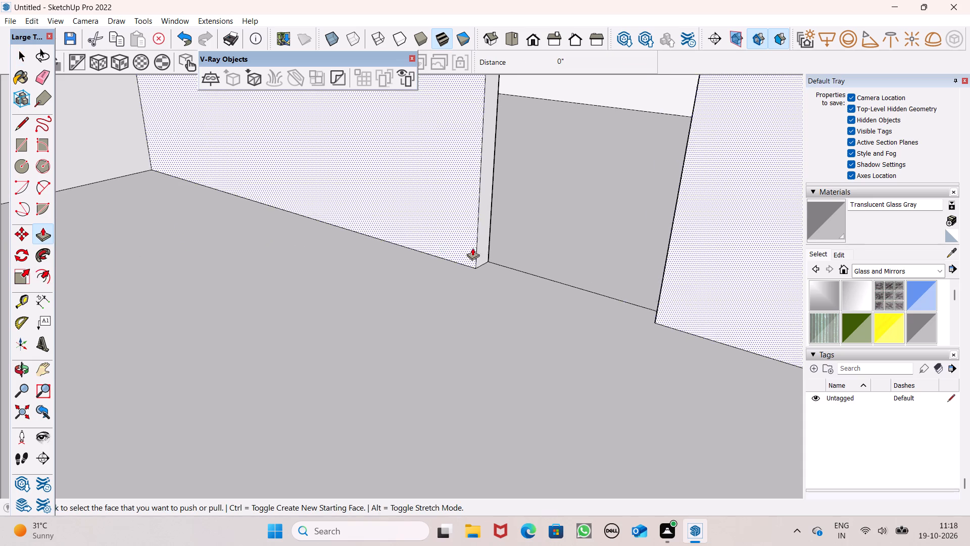
{"action": "left_click_drag", "start_coordinate": [487, 256], "coordinate": [459, 243]}
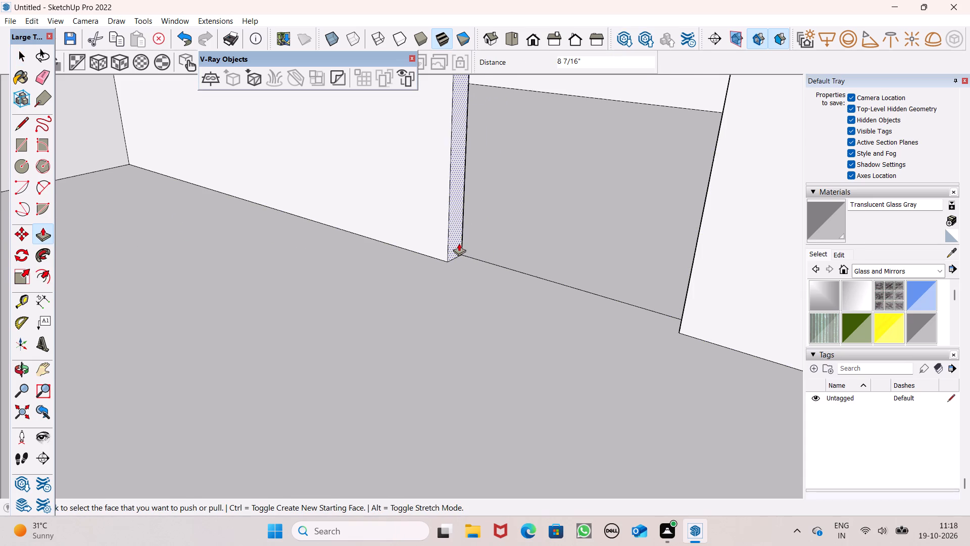
Push the left jamb of the second-floor balcony doorway 8 7/16" into the wall, aligning it with the first-floor doorway's jamb.
{"action": "scroll", "coordinate": [459, 260], "scroll_direction": "down", "scroll_amount": 12}
{"action": "scroll", "coordinate": [480, 301], "scroll_direction": "down", "scroll_amount": 3}
{"action": "middle_click_drag", "start_coordinate": [519, 323], "coordinate": [521, 257]}
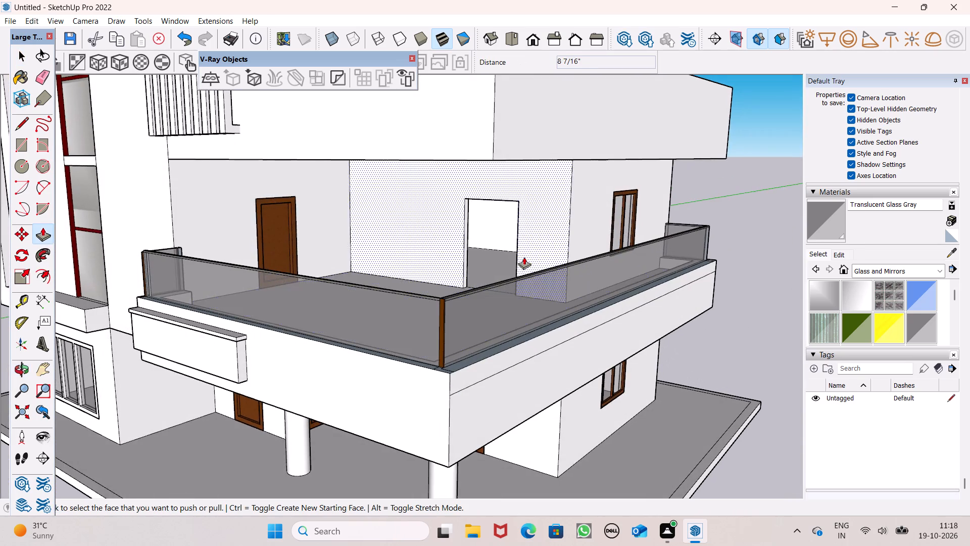
{"action": "scroll", "coordinate": [692, 339], "scroll_direction": "down", "scroll_amount": 6}
{"action": "scroll", "coordinate": [570, 215], "scroll_direction": "up", "scroll_amount": 6}
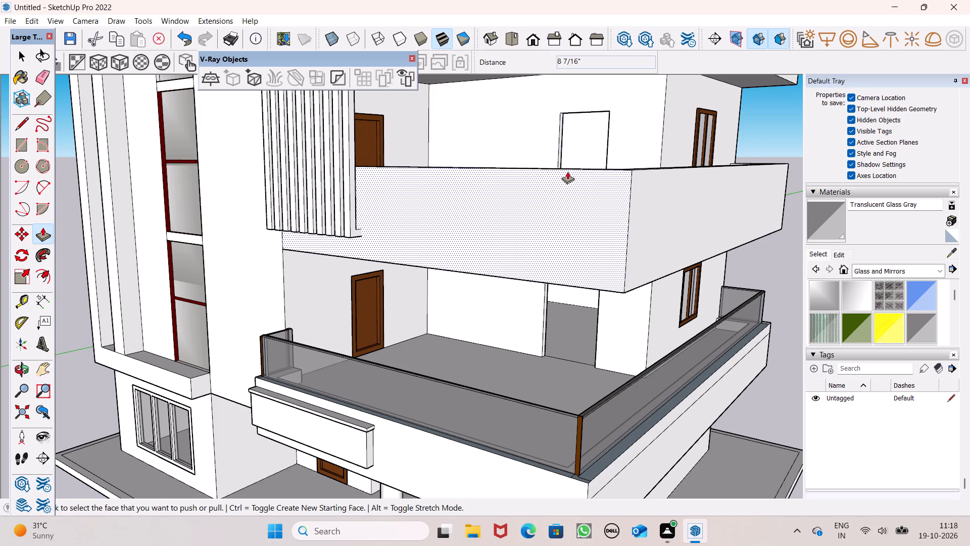
{"action": "scroll", "coordinate": [566, 166], "scroll_direction": "up", "scroll_amount": 4}
{"action": "scroll", "coordinate": [561, 156], "scroll_direction": "down", "scroll_amount": 5}
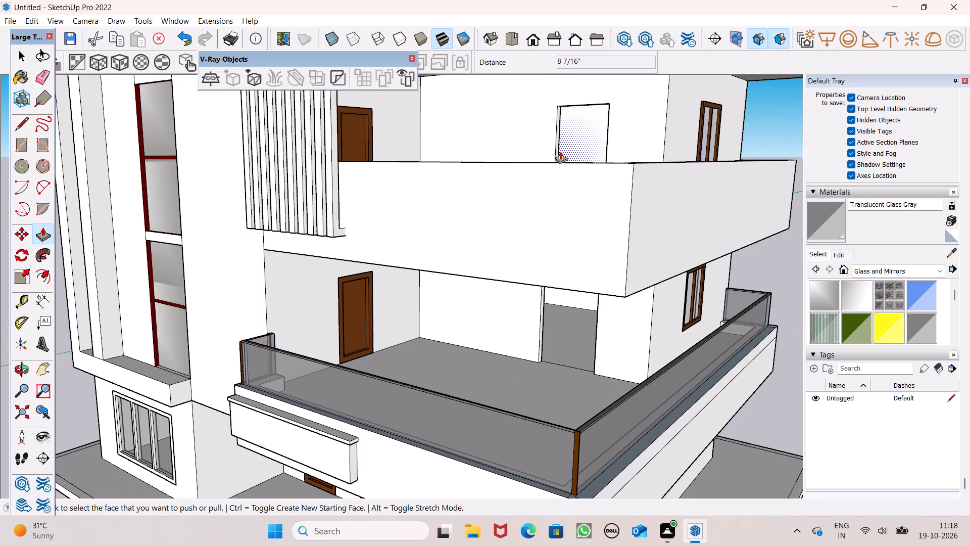
{"action": "left_click_drag", "start_coordinate": [559, 153], "coordinate": [559, 153]}
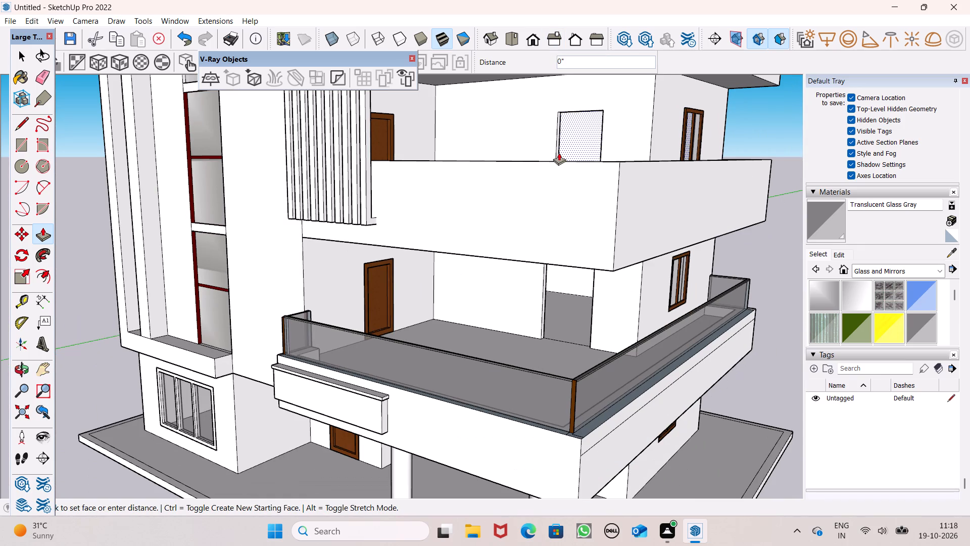
{"action": "left_click_drag", "start_coordinate": [559, 153], "coordinate": [549, 152]}
{"action": "middle_click_drag", "start_coordinate": [565, 164], "coordinate": [527, 220]}
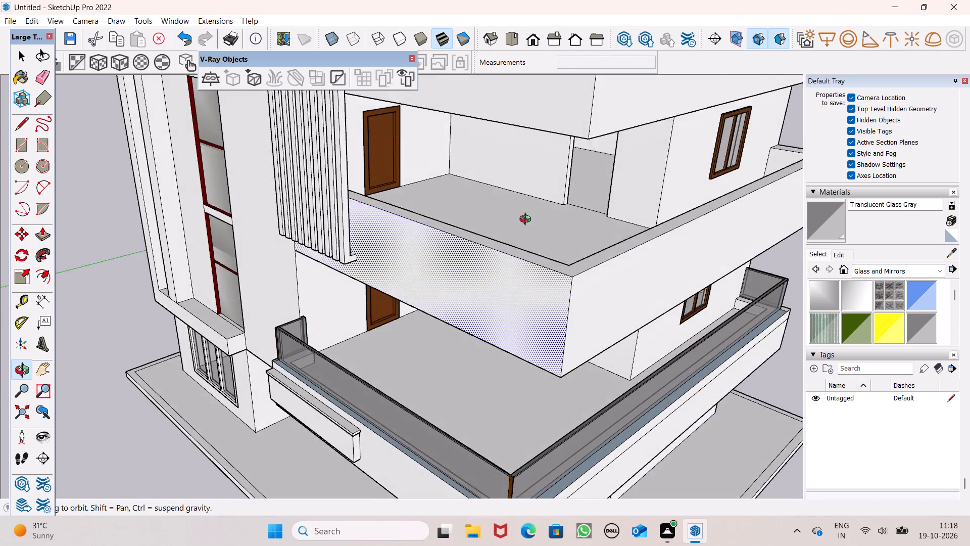
{"action": "middle_click_drag", "start_coordinate": [527, 220], "coordinate": [533, 208]}
{"action": "scroll", "coordinate": [548, 191], "scroll_direction": "up", "scroll_amount": 4}
{"action": "middle_click_drag", "start_coordinate": [567, 204], "coordinate": [567, 170]}
{"action": "left_click_drag", "start_coordinate": [571, 134], "coordinate": [557, 134]}
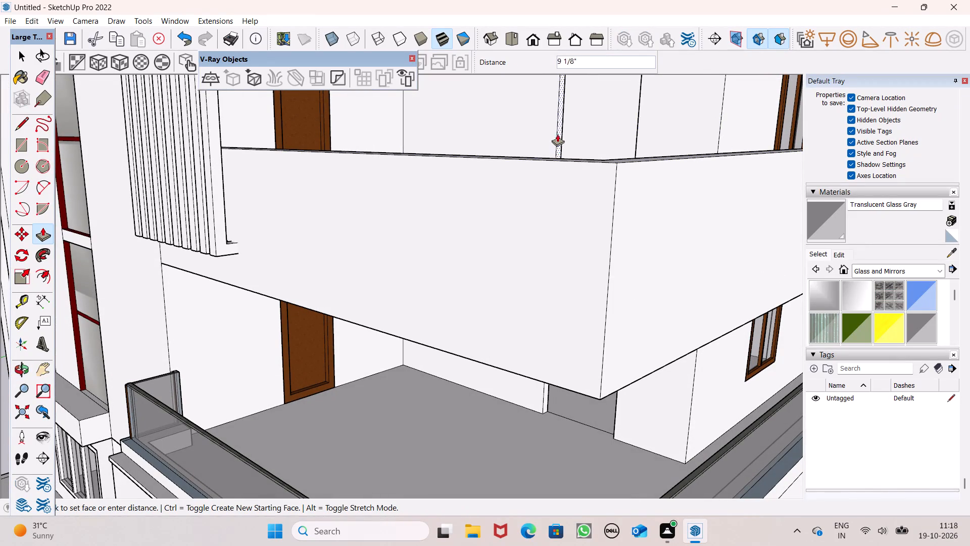
{"action": "left_click_drag", "start_coordinate": [557, 134], "coordinate": [529, 410]}
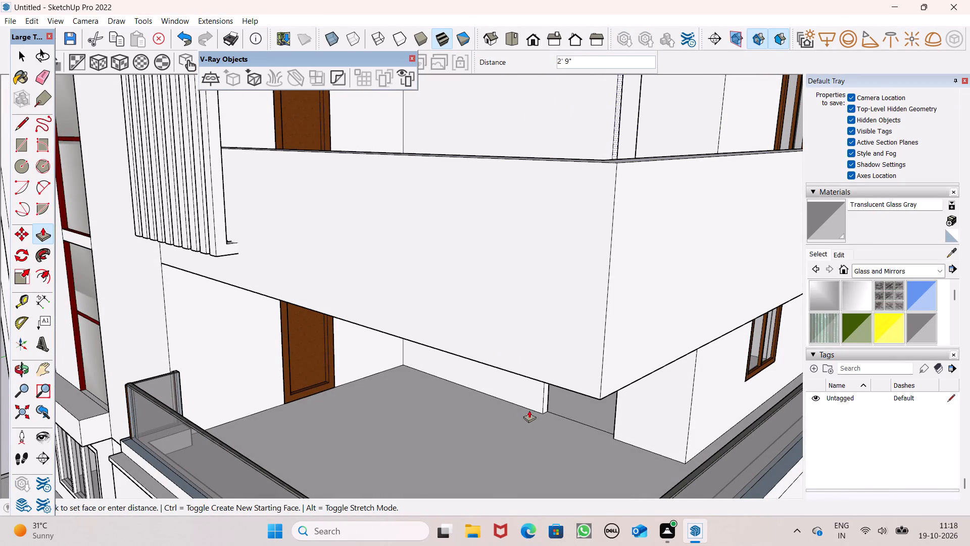
{"action": "left_click_drag", "start_coordinate": [529, 410], "coordinate": [542, 400]}
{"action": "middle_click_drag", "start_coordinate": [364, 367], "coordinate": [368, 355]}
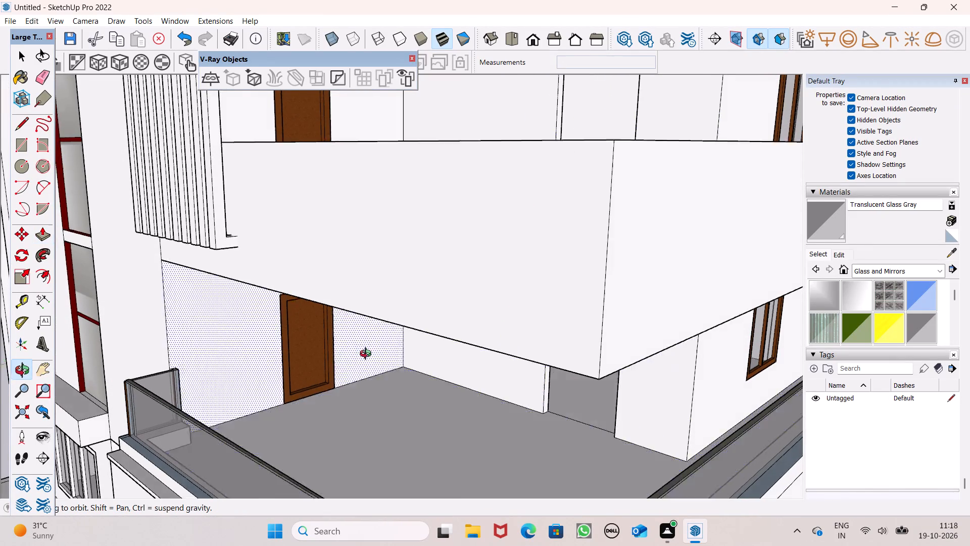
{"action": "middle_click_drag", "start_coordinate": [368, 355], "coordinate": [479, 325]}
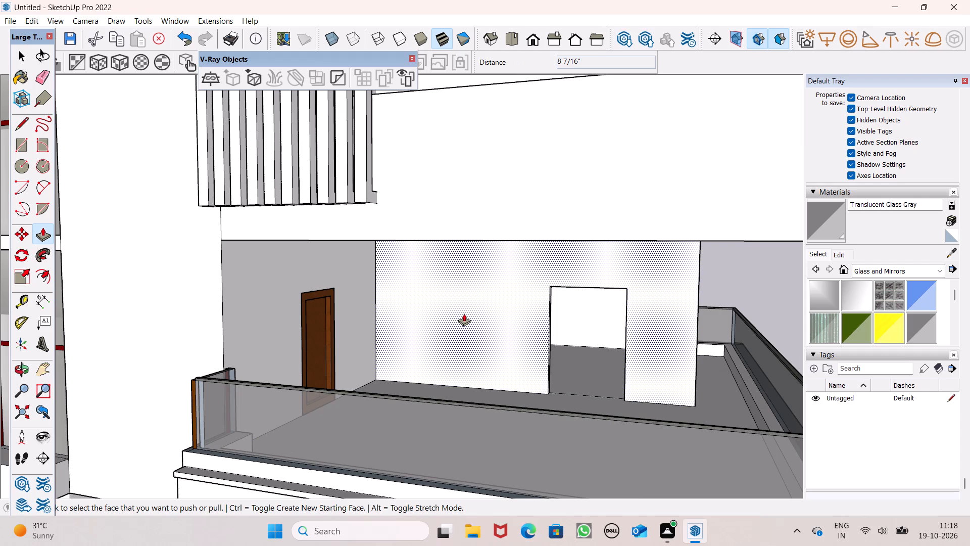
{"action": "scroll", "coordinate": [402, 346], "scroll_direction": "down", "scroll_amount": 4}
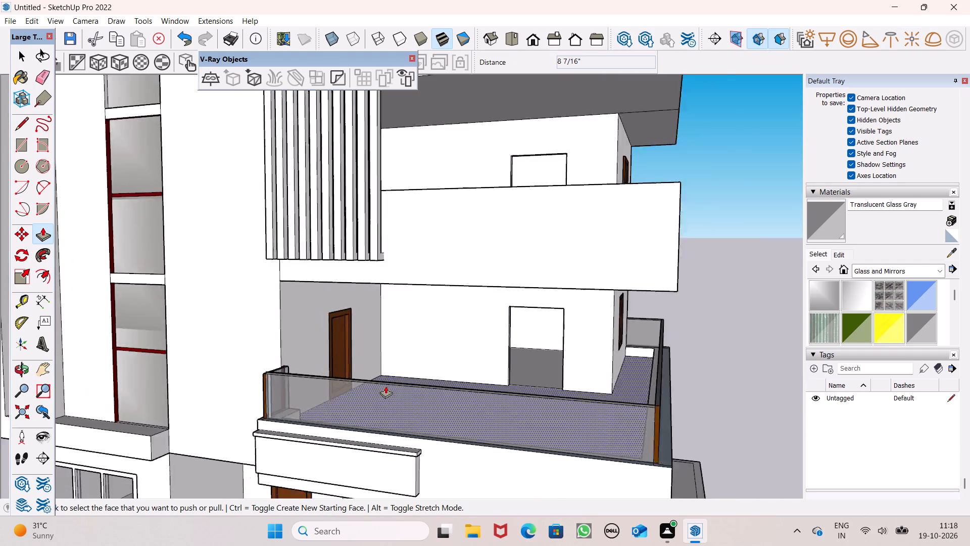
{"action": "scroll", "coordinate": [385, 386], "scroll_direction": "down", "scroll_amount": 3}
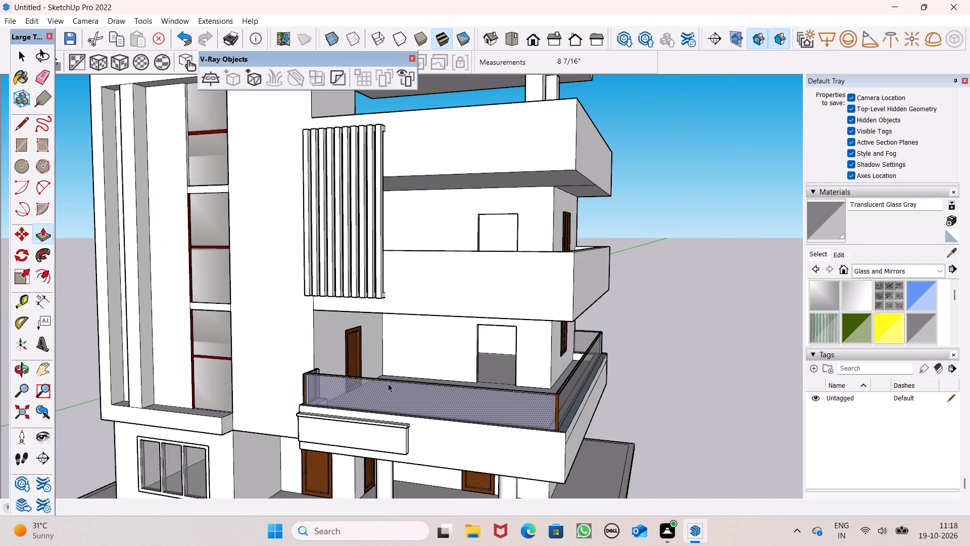
Draw an upright 5' by 7' rectangle in the empty space beside the house.
{"action": "key", "text": "space"}
{"action": "scroll", "coordinate": [388, 383], "scroll_direction": "down", "scroll_amount": 2}
{"action": "scroll", "coordinate": [335, 261], "scroll_direction": "down", "scroll_amount": 5}
{"action": "middle_click_drag", "start_coordinate": [327, 313], "coordinate": [390, 367]}
{"action": "scroll", "coordinate": [231, 312], "scroll_direction": "down", "scroll_amount": 2}
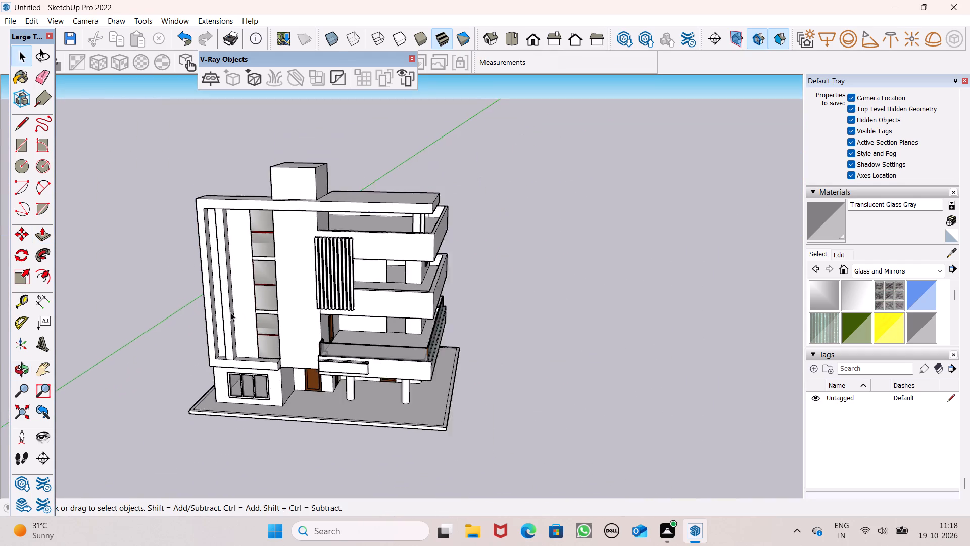
{"action": "scroll", "coordinate": [230, 312], "scroll_direction": "down", "scroll_amount": 3}
{"action": "middle_click_drag", "start_coordinate": [241, 331], "coordinate": [273, 303]}
{"action": "scroll", "coordinate": [241, 331], "scroll_direction": "up", "scroll_amount": 1}
{"action": "scroll", "coordinate": [171, 232], "scroll_direction": "down", "scroll_amount": 4}
{"action": "middle_click_drag", "start_coordinate": [283, 305], "coordinate": [307, 267]}
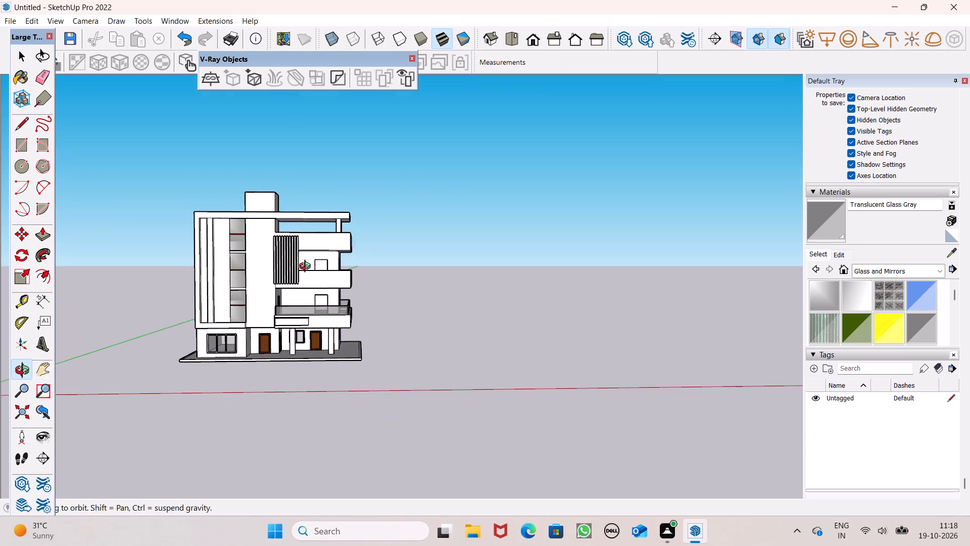
{"action": "middle_click_drag", "start_coordinate": [307, 267], "coordinate": [308, 268]}
{"action": "scroll", "coordinate": [305, 274], "scroll_direction": "down", "scroll_amount": 2}
{"action": "middle_click_drag", "start_coordinate": [569, 318], "coordinate": [522, 318]}
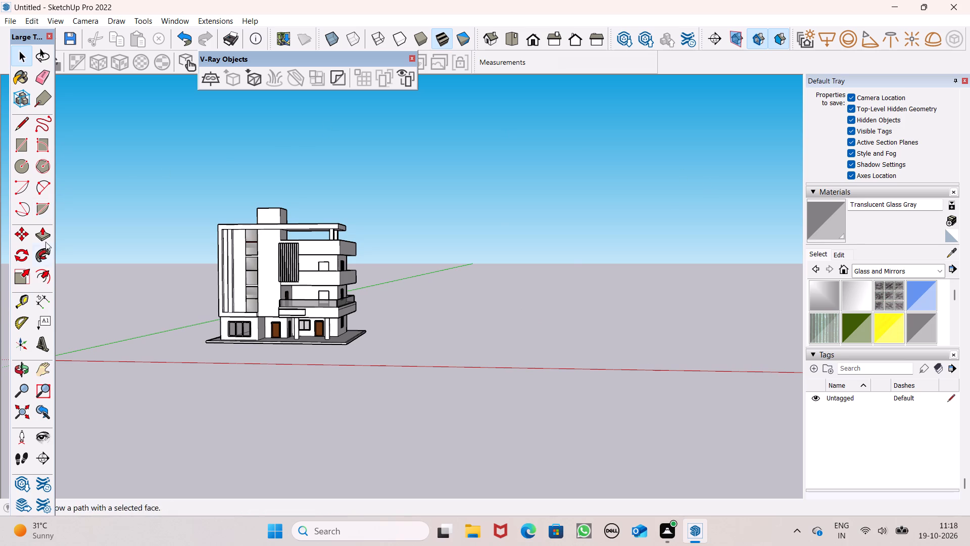
{"action": "left_click", "coordinate": [20, 151]}
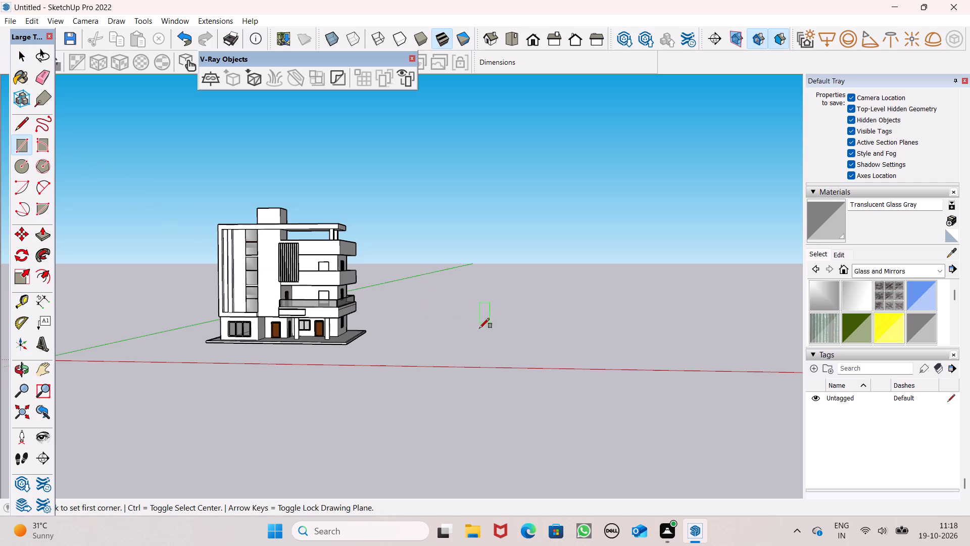
{"action": "middle_click_drag", "start_coordinate": [479, 328], "coordinate": [482, 309]}
{"action": "left_click", "coordinate": [445, 280]}
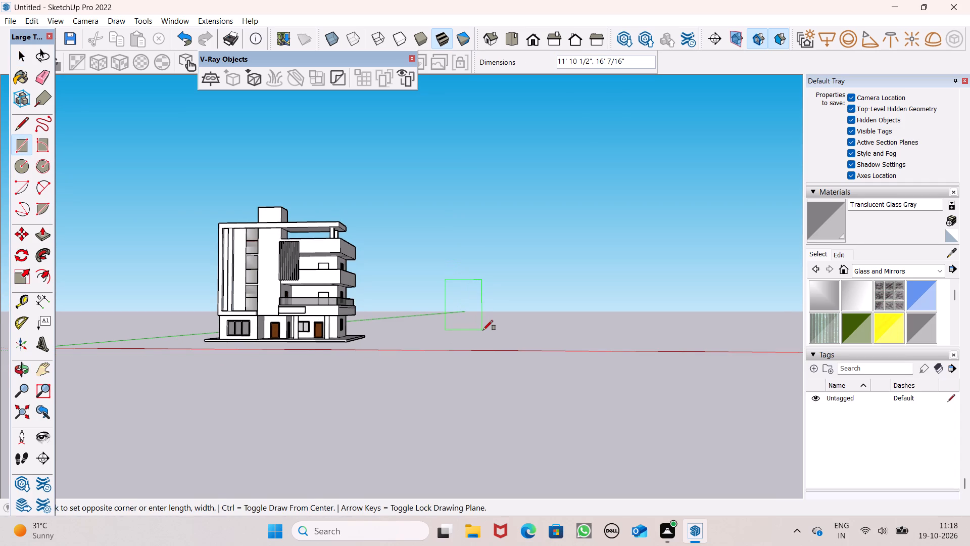
{"action": "scroll", "coordinate": [486, 337], "scroll_direction": "up", "scroll_amount": 7}
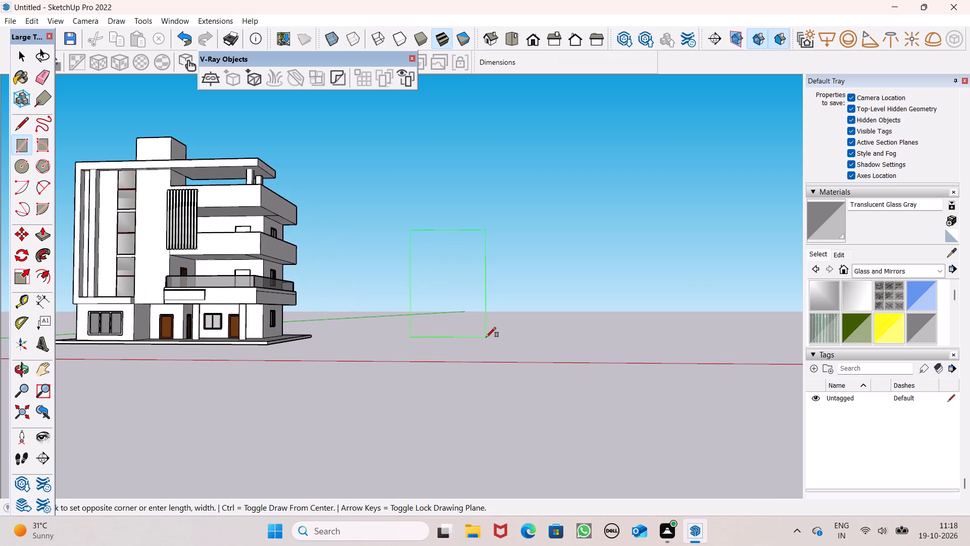
{"action": "type", "text": "5',"}
{"action": "type", "text": "7'"}
{"action": "key", "text": "Return"}
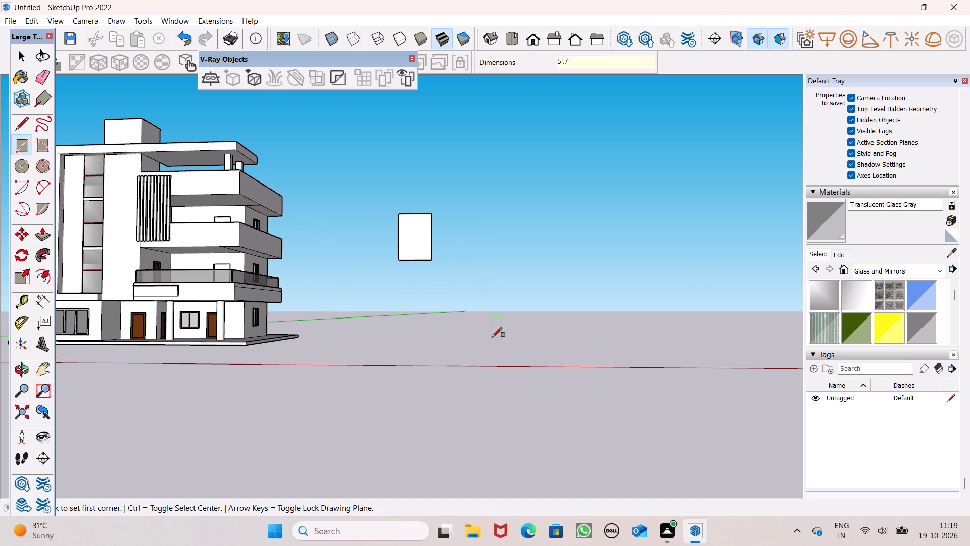
Offset the new rectangle's outline inward by a little over 2" to form a thin window frame border.
{"action": "key", "text": "space"}
{"action": "scroll", "coordinate": [418, 181], "scroll_direction": "up", "scroll_amount": 5}
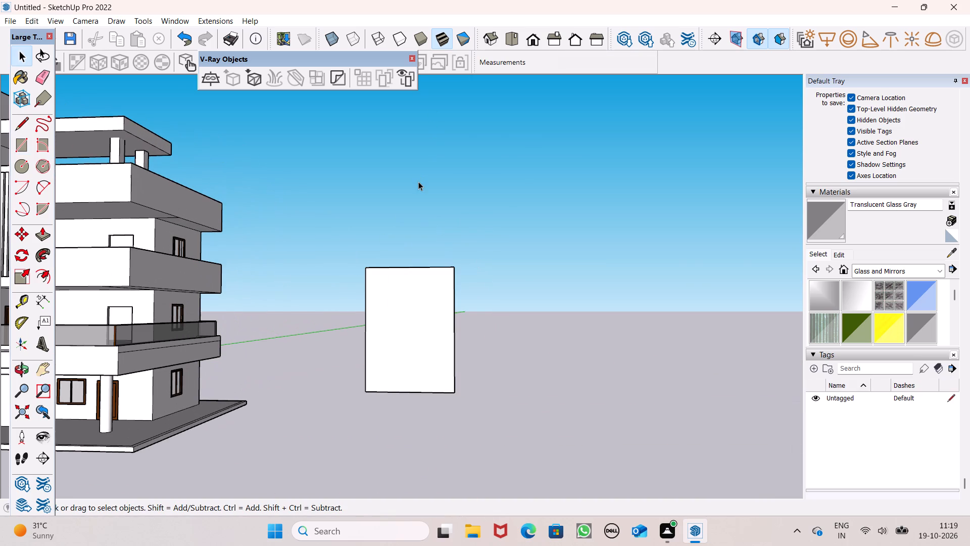
{"action": "scroll", "coordinate": [438, 312], "scroll_direction": "down", "scroll_amount": 1}
{"action": "scroll", "coordinate": [429, 365], "scroll_direction": "up", "scroll_amount": 2}
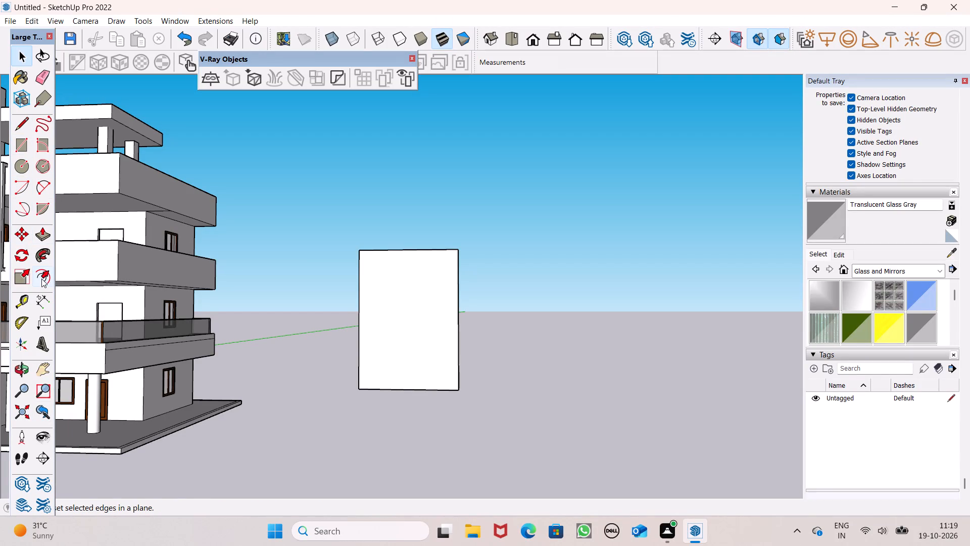
{"action": "left_click_drag", "start_coordinate": [41, 278], "coordinate": [48, 278]}
{"action": "scroll", "coordinate": [466, 322], "scroll_direction": "up", "scroll_amount": 3}
{"action": "scroll", "coordinate": [385, 241], "scroll_direction": "down", "scroll_amount": 3}
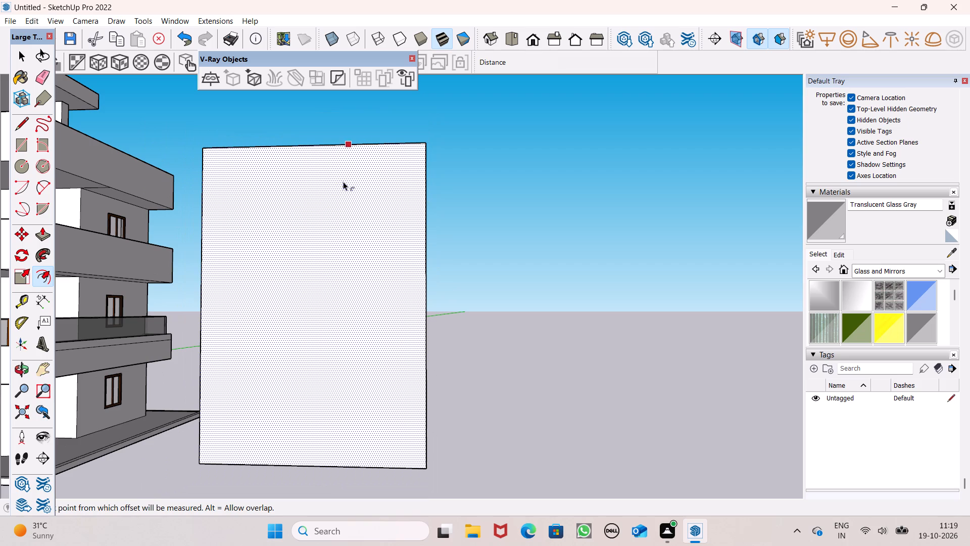
{"action": "left_click_drag", "start_coordinate": [332, 170], "coordinate": [327, 164]}
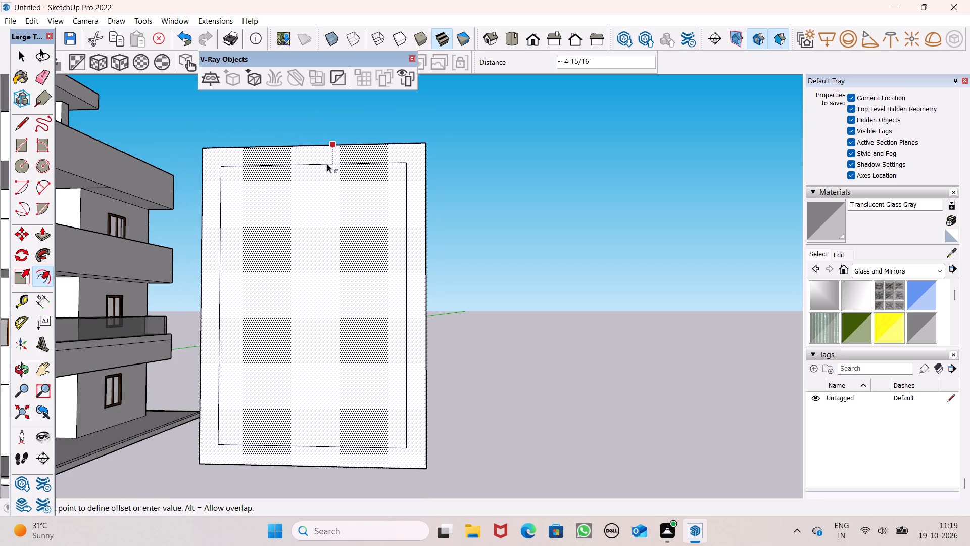
{"action": "left_click_drag", "start_coordinate": [327, 164], "coordinate": [327, 162]}
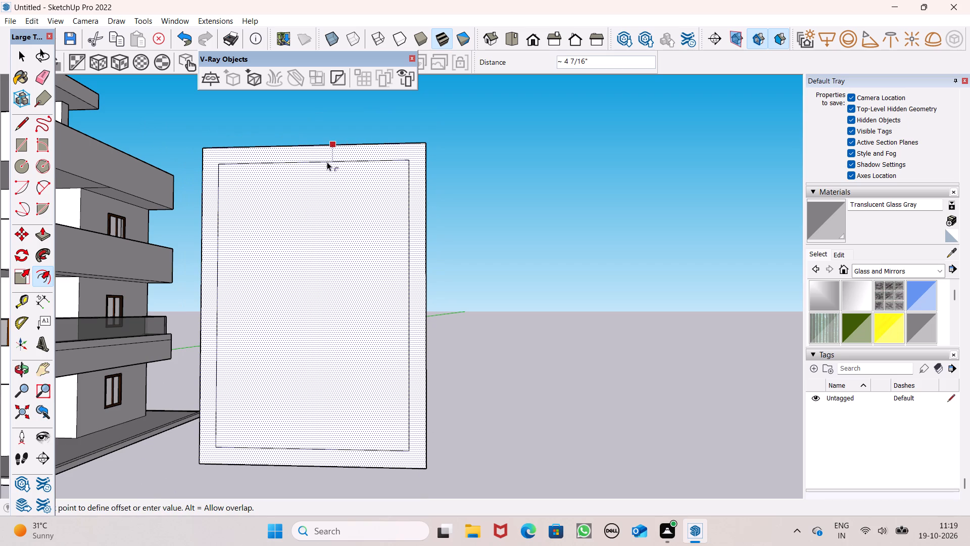
{"action": "left_click_drag", "start_coordinate": [327, 162], "coordinate": [325, 155]}
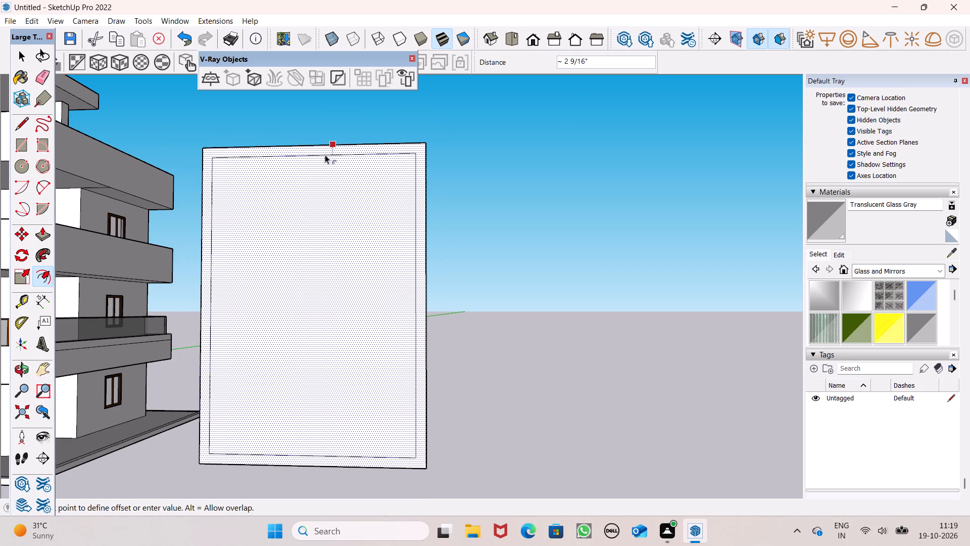
{"action": "left_click_drag", "start_coordinate": [325, 155], "coordinate": [325, 154]}
{"action": "double_click", "coordinate": [325, 154]}
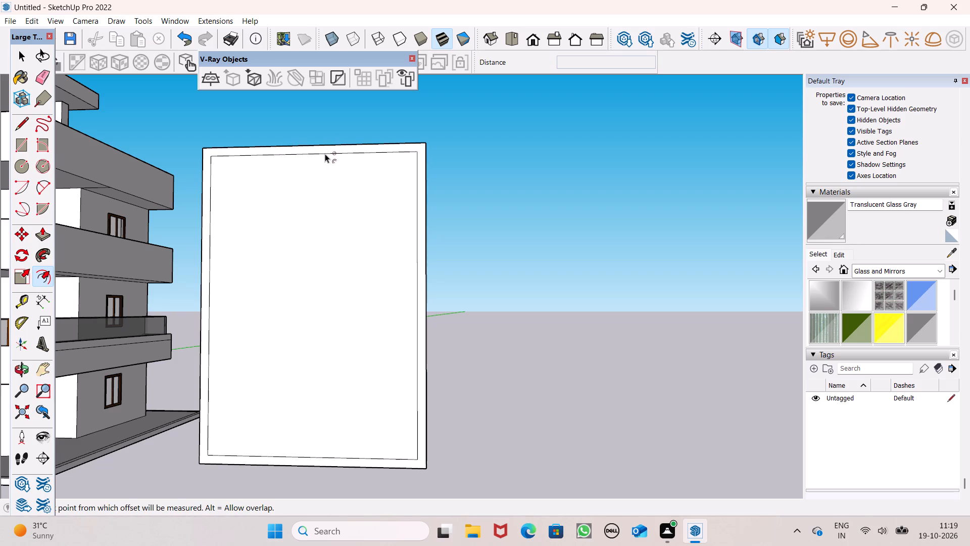
Draw two vertical lines inside the frame border, dividing the inner face into a wide centre pane and two narrow side panes.
{"action": "key", "text": "space"}
{"action": "left_click", "coordinate": [306, 120]}
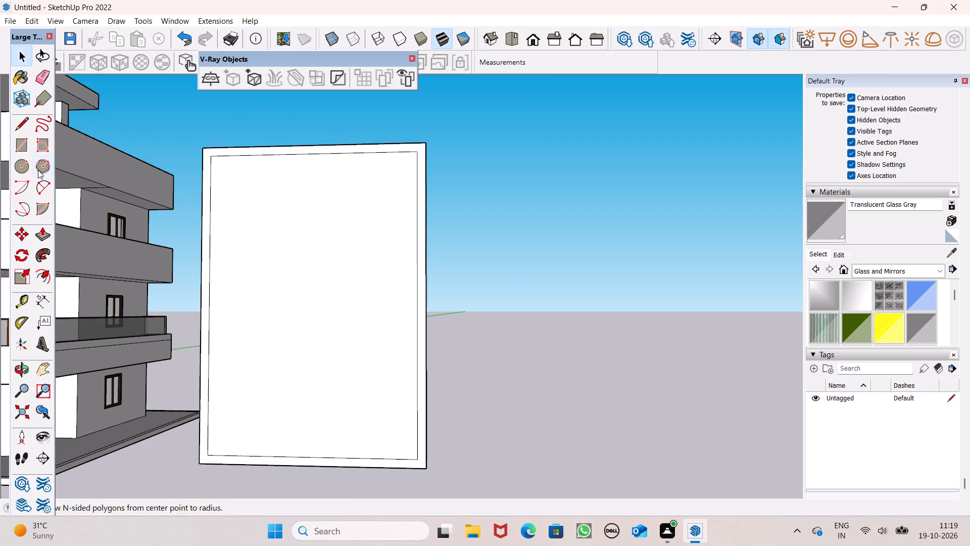
{"action": "left_click", "coordinate": [19, 124]}
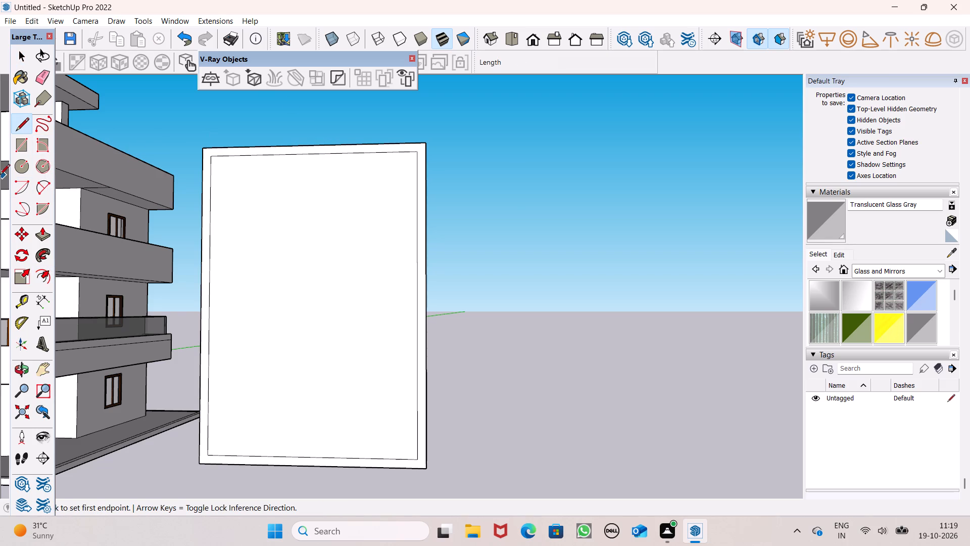
{"action": "left_click", "coordinate": [22, 144]}
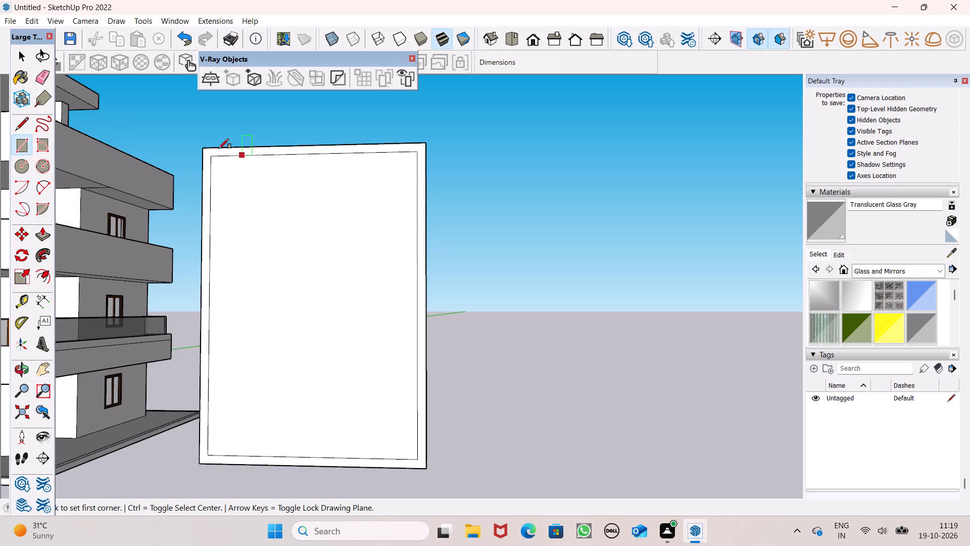
{"action": "left_click_drag", "start_coordinate": [18, 129], "coordinate": [23, 130]}
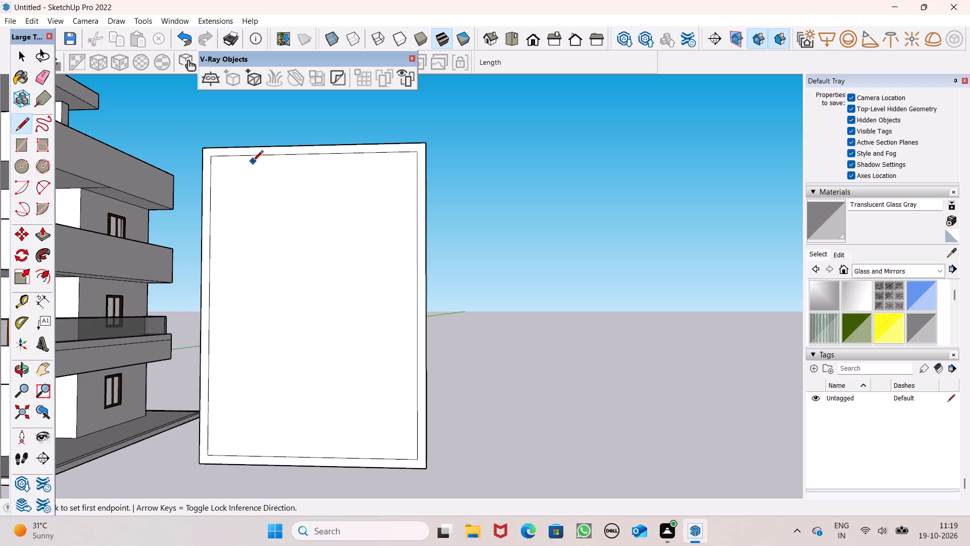
{"action": "left_click", "coordinate": [256, 154]}
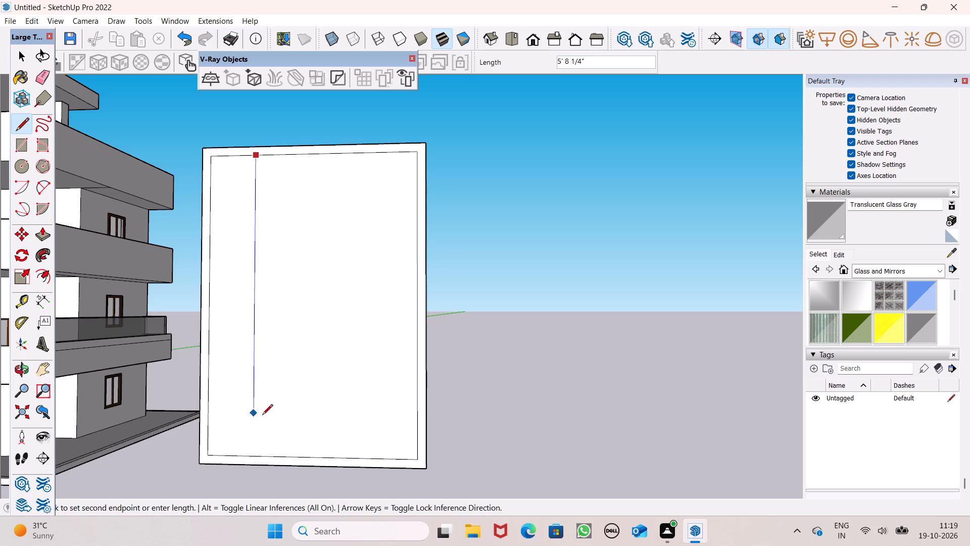
{"action": "left_click", "coordinate": [252, 456]}
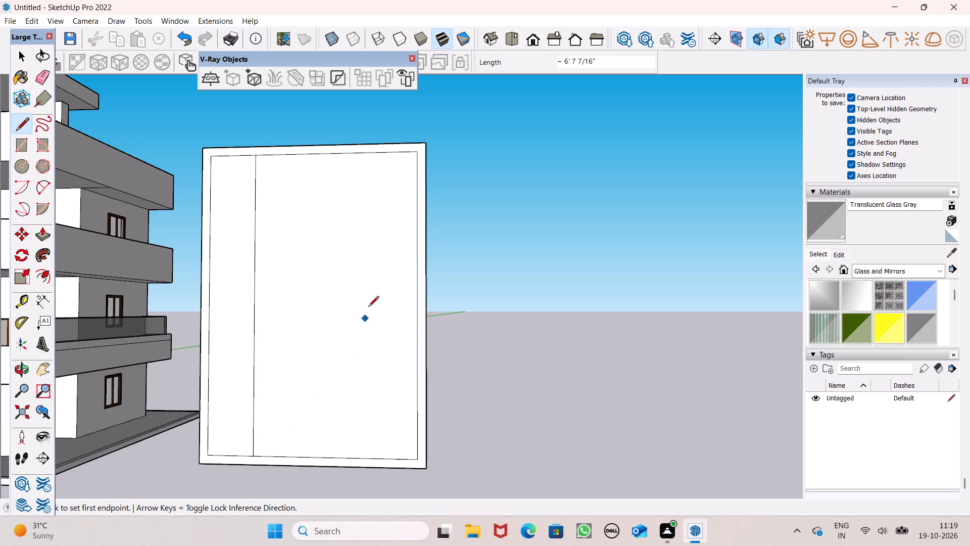
{"action": "left_click", "coordinate": [368, 156]}
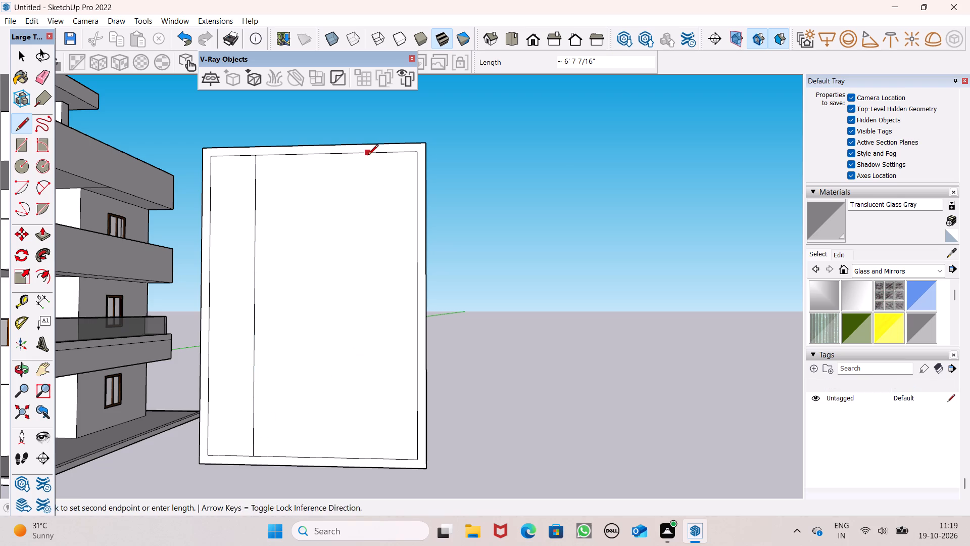
{"action": "left_click", "coordinate": [373, 458]}
Push/pull the outer frame border forward by about 3 7/16" so it stands out from the panes.
{"action": "scroll", "coordinate": [479, 411], "scroll_direction": "down", "scroll_amount": 1}
{"action": "middle_click_drag", "start_coordinate": [491, 411], "coordinate": [490, 438]}
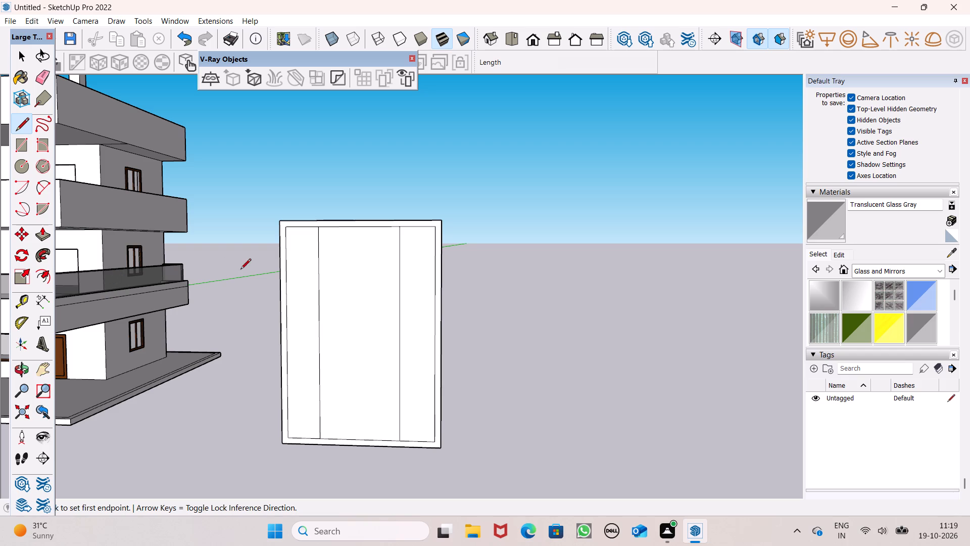
{"action": "middle_click_drag", "start_coordinate": [314, 283], "coordinate": [320, 323]}
{"action": "scroll", "coordinate": [321, 323], "scroll_direction": "up", "scroll_amount": 1}
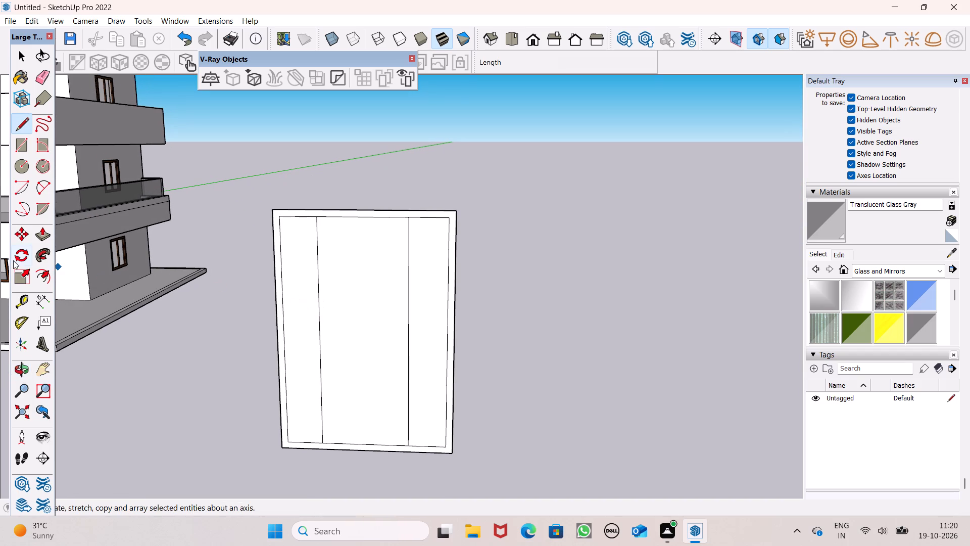
{"action": "left_click", "coordinate": [38, 241]}
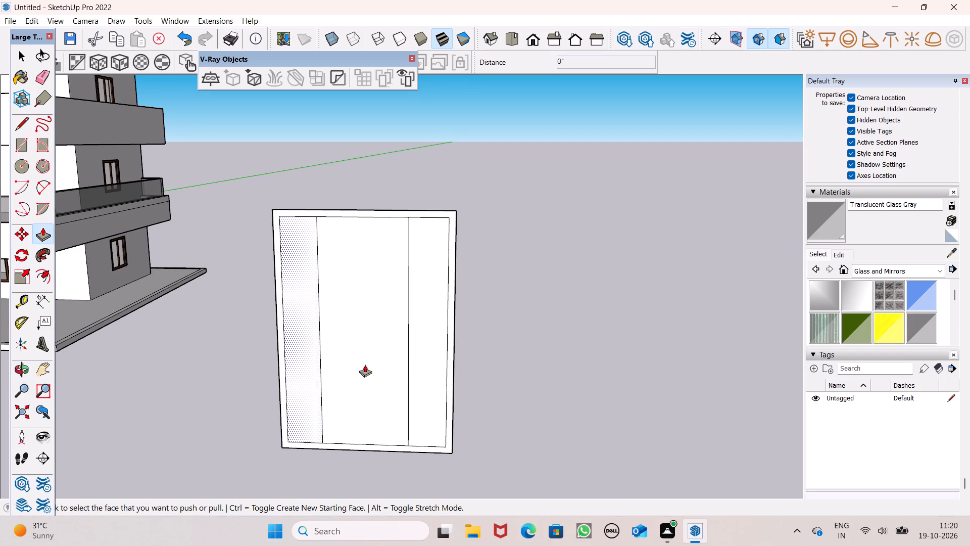
{"action": "scroll", "coordinate": [367, 401], "scroll_direction": "up", "scroll_amount": 1}
{"action": "scroll", "coordinate": [428, 376], "scroll_direction": "down", "scroll_amount": 1}
{"action": "scroll", "coordinate": [439, 463], "scroll_direction": "up", "scroll_amount": 5}
{"action": "scroll", "coordinate": [451, 423], "scroll_direction": "down", "scroll_amount": 5}
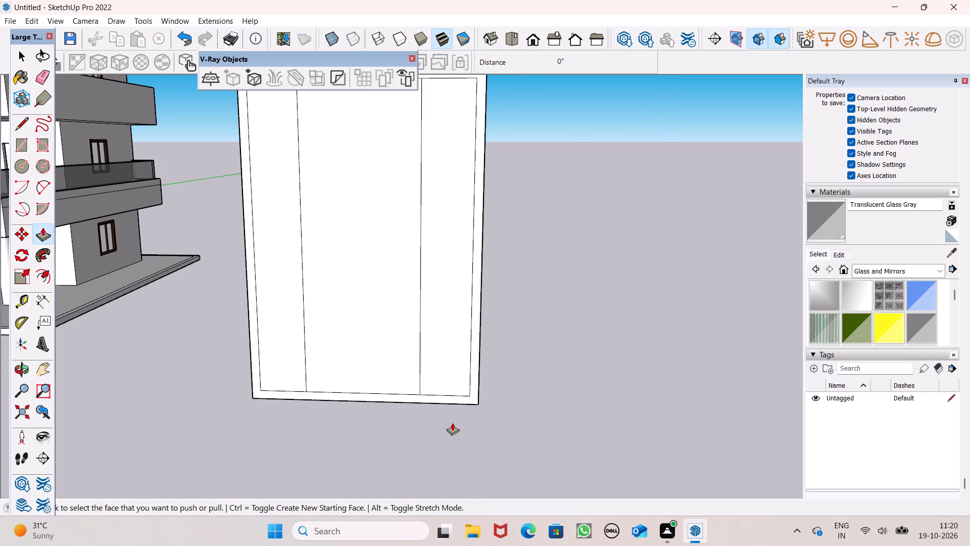
{"action": "middle_click_drag", "start_coordinate": [451, 409], "coordinate": [449, 417]}
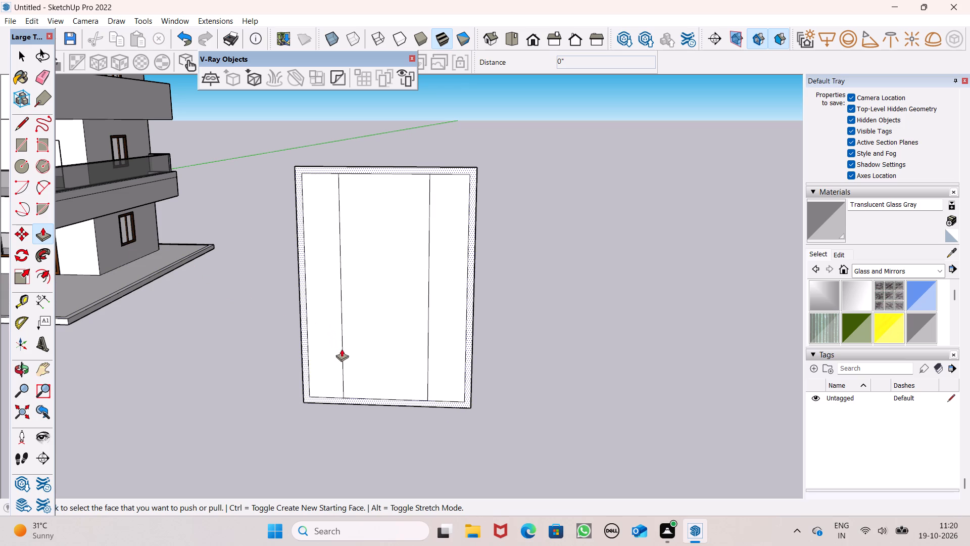
{"action": "middle_click_drag", "start_coordinate": [349, 350], "coordinate": [350, 355]}
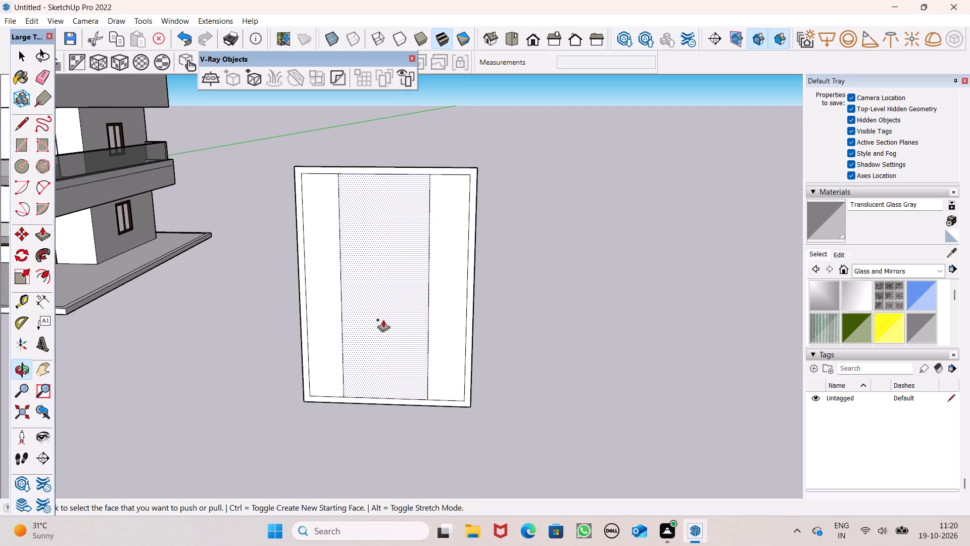
{"action": "middle_click_drag", "start_coordinate": [399, 353], "coordinate": [401, 369]}
{"action": "scroll", "coordinate": [478, 403], "scroll_direction": "up", "scroll_amount": 3}
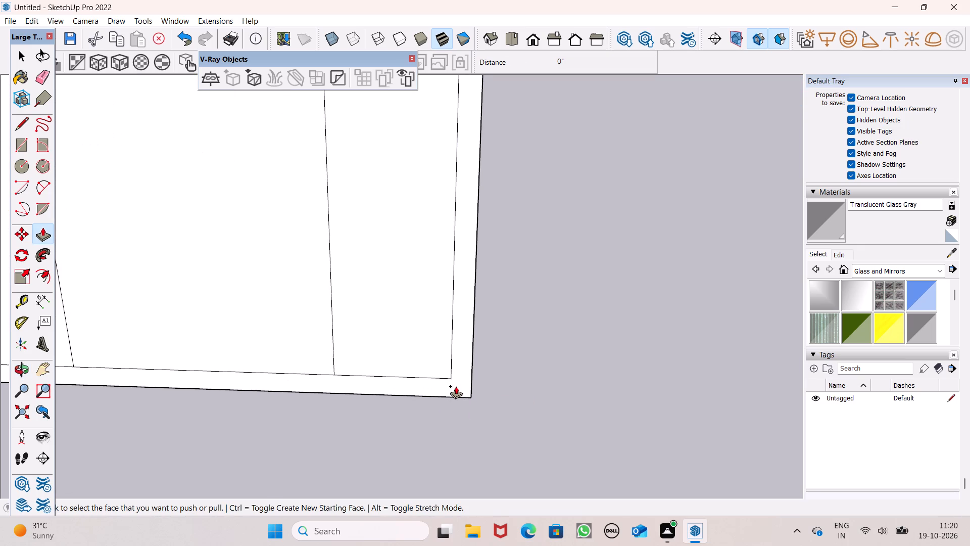
{"action": "left_click_drag", "start_coordinate": [456, 386], "coordinate": [453, 400]}
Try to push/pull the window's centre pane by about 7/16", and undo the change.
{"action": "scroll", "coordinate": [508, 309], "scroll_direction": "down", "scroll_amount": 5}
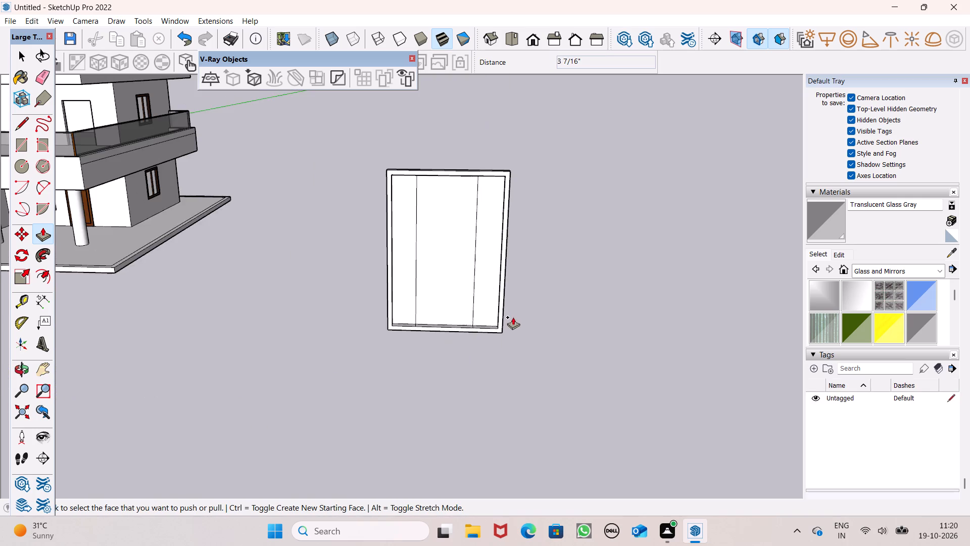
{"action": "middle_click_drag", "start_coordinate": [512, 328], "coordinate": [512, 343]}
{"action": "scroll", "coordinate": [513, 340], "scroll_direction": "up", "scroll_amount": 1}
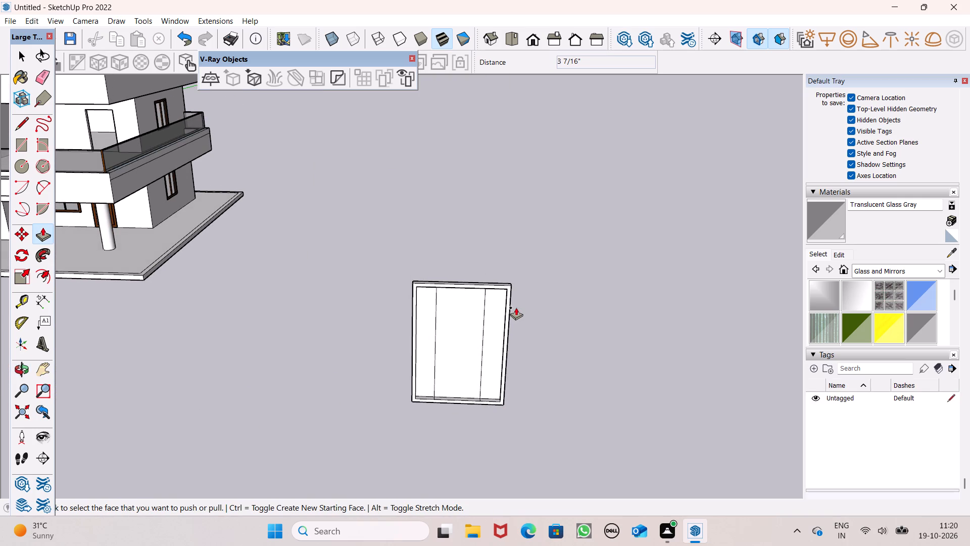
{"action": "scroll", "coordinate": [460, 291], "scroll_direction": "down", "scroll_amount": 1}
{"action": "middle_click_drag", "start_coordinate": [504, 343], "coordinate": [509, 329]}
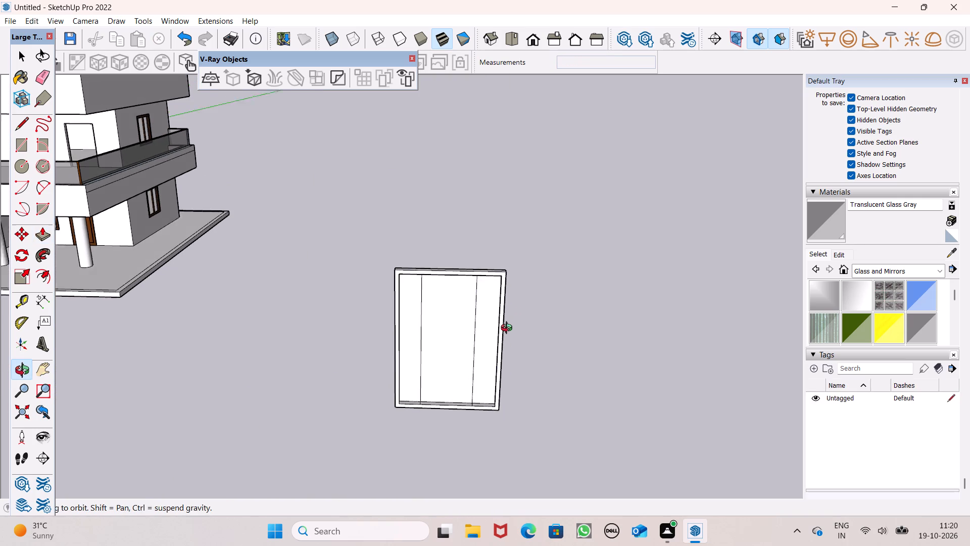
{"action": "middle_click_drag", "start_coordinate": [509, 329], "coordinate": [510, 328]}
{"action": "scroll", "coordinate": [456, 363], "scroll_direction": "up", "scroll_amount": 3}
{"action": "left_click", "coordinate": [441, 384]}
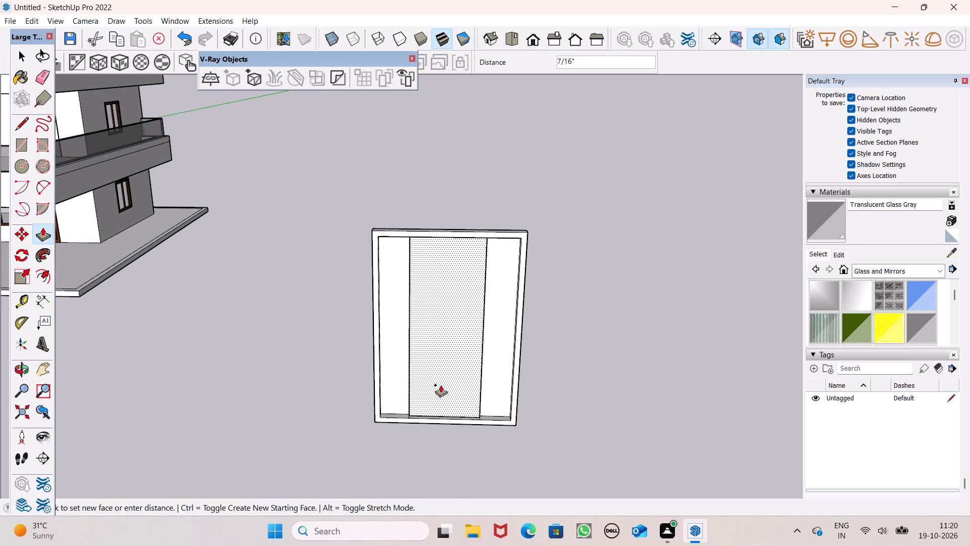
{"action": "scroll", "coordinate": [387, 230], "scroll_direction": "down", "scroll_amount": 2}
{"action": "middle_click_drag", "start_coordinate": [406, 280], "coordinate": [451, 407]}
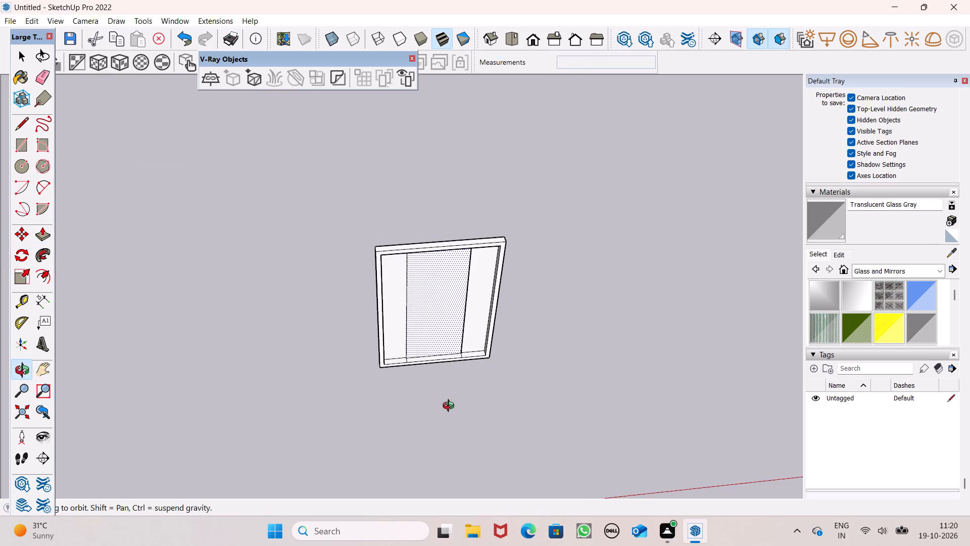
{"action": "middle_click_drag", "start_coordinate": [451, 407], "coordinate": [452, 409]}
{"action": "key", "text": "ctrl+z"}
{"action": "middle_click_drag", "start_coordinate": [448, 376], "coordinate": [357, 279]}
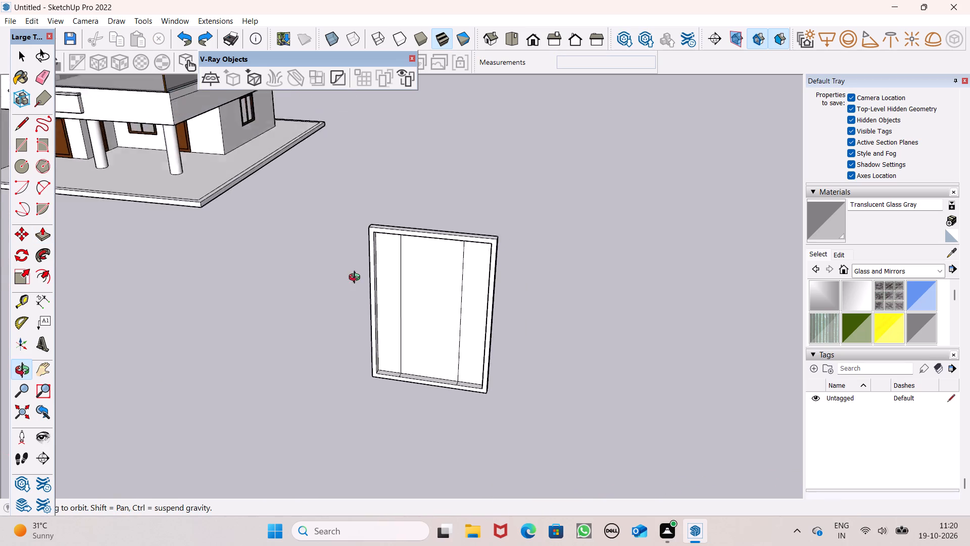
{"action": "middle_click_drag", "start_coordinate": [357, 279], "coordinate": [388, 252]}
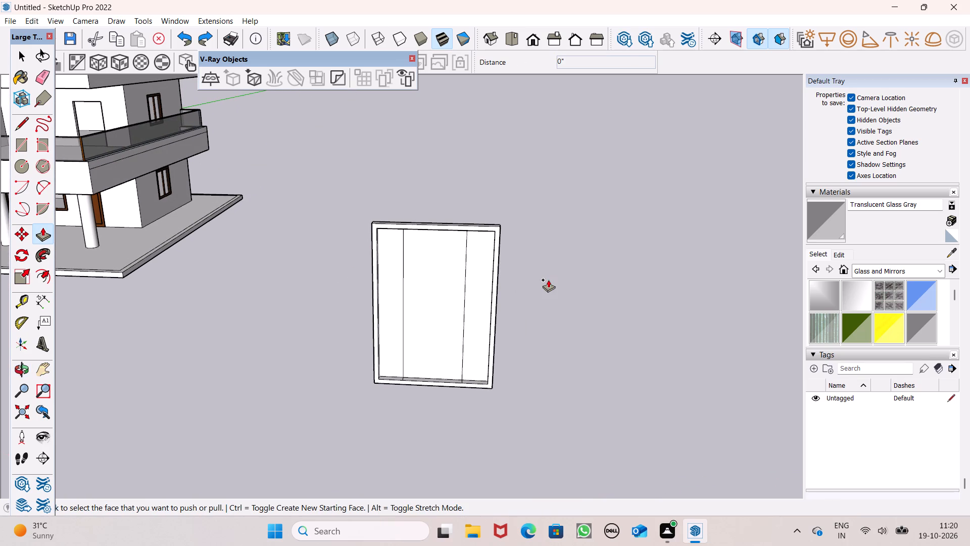
Draw a thin horizontal rectangle about 1" by 4' 7 7/16" across the window's inner face, between the side frames in the upper part.
{"action": "key", "text": "space"}
{"action": "scroll", "coordinate": [525, 284], "scroll_direction": "up", "scroll_amount": 1}
{"action": "middle_click_drag", "start_coordinate": [523, 282], "coordinate": [516, 219]}
{"action": "left_click", "coordinate": [27, 147]}
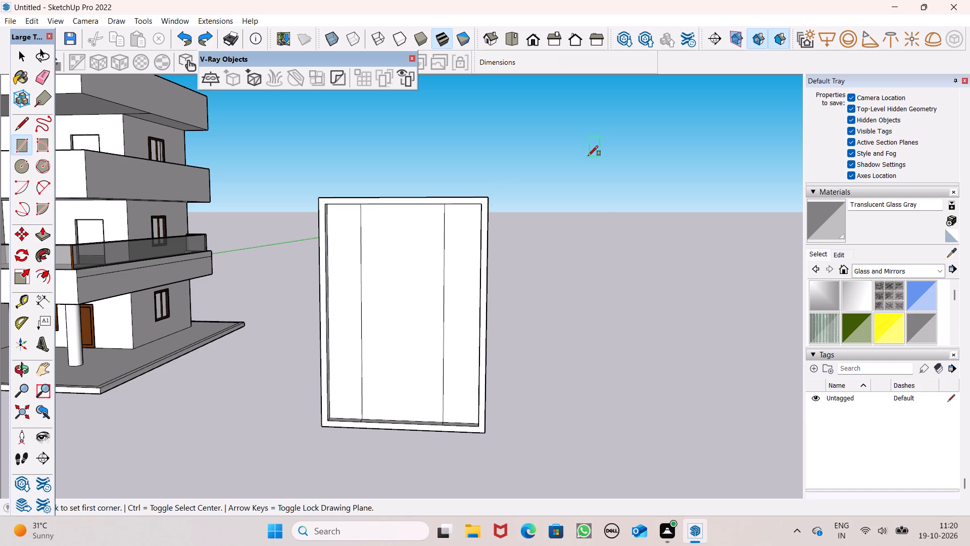
{"action": "middle_click_drag", "start_coordinate": [457, 275], "coordinate": [431, 275]}
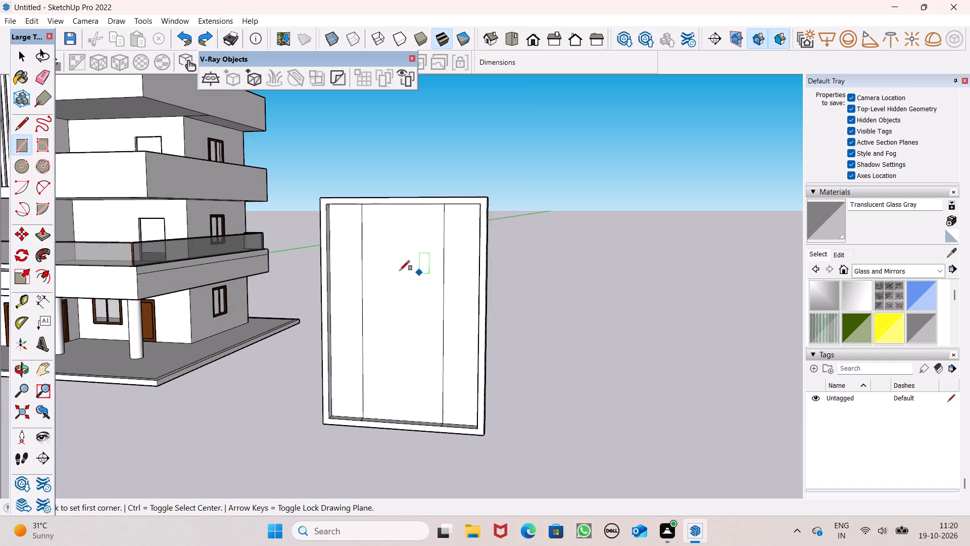
{"action": "scroll", "coordinate": [328, 261], "scroll_direction": "up", "scroll_amount": 6}
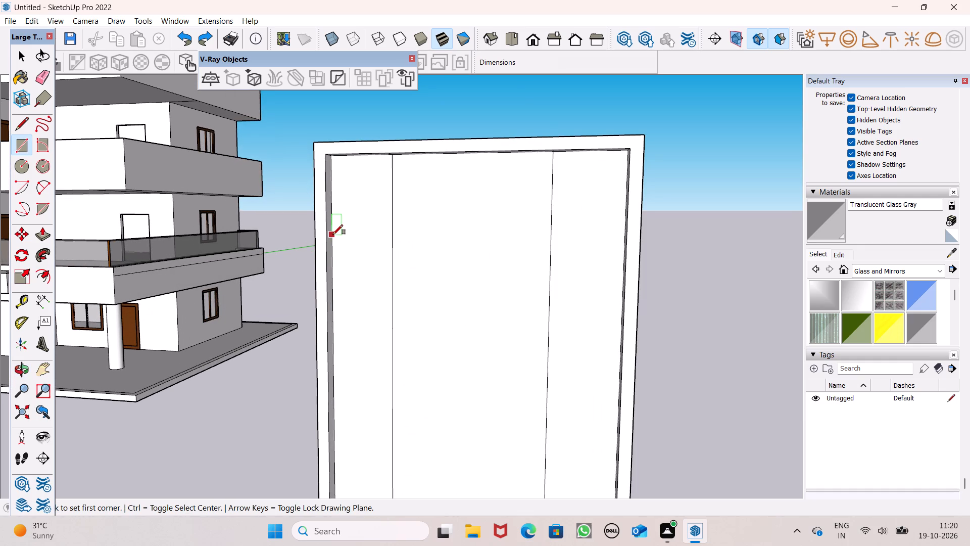
{"action": "left_click", "coordinate": [333, 234]}
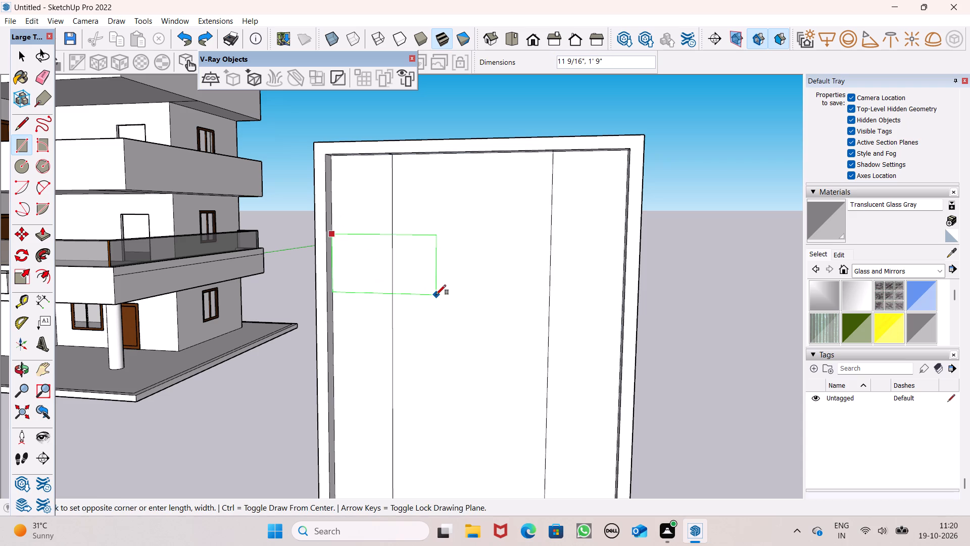
{"action": "middle_click_drag", "start_coordinate": [447, 323], "coordinate": [552, 360]}
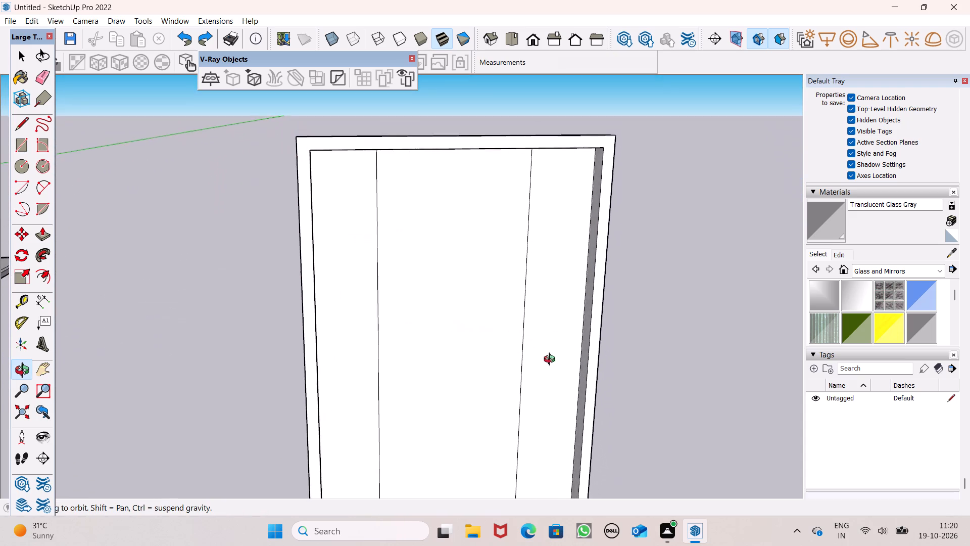
{"action": "middle_click_drag", "start_coordinate": [552, 360], "coordinate": [566, 334]}
{"action": "scroll", "coordinate": [557, 354], "scroll_direction": "up", "scroll_amount": 1}
{"action": "scroll", "coordinate": [569, 241], "scroll_direction": "up", "scroll_amount": 1}
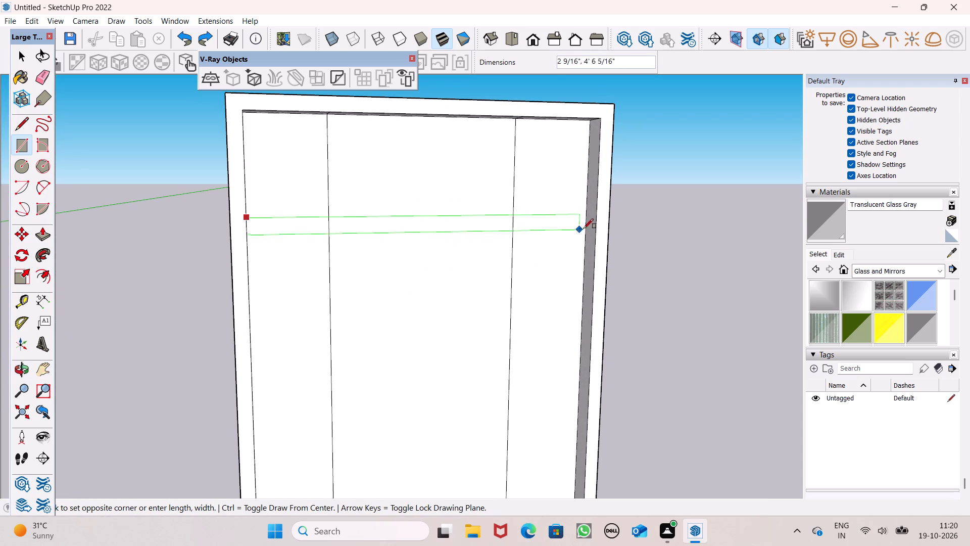
{"action": "scroll", "coordinate": [584, 225], "scroll_direction": "up", "scroll_amount": 3}
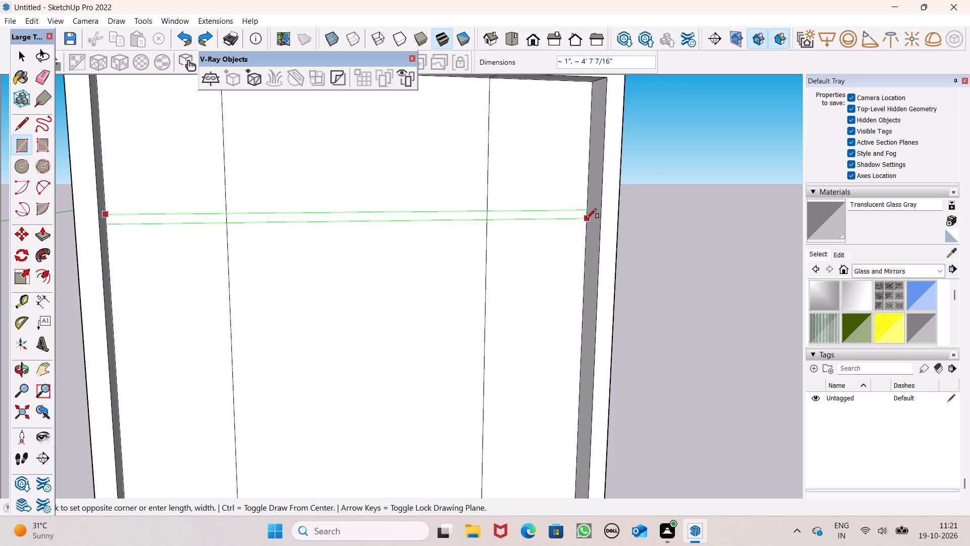
{"action": "left_click", "coordinate": [587, 218]}
{"action": "scroll", "coordinate": [434, 229], "scroll_direction": "down", "scroll_amount": 5}
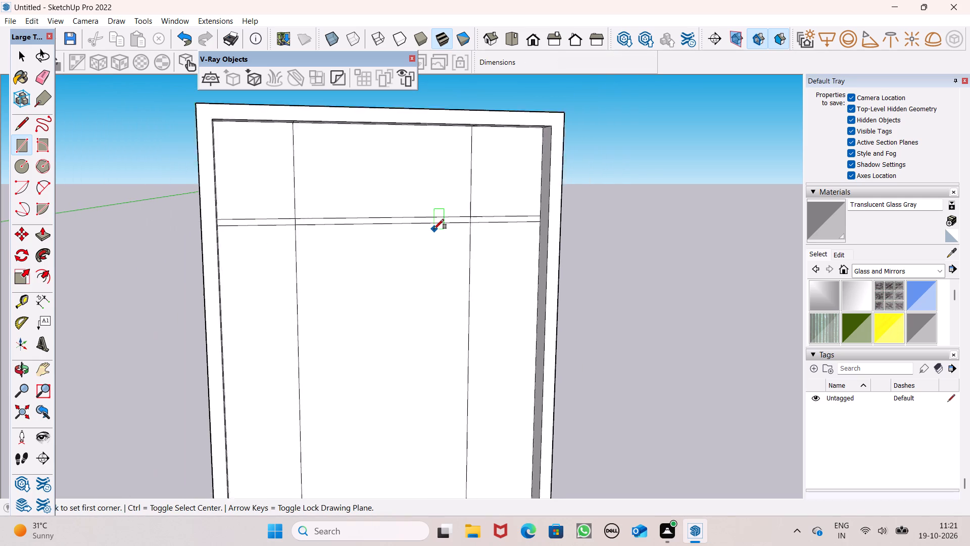
{"action": "scroll", "coordinate": [434, 231], "scroll_direction": "down", "scroll_amount": 3}
{"action": "key", "text": "space"}
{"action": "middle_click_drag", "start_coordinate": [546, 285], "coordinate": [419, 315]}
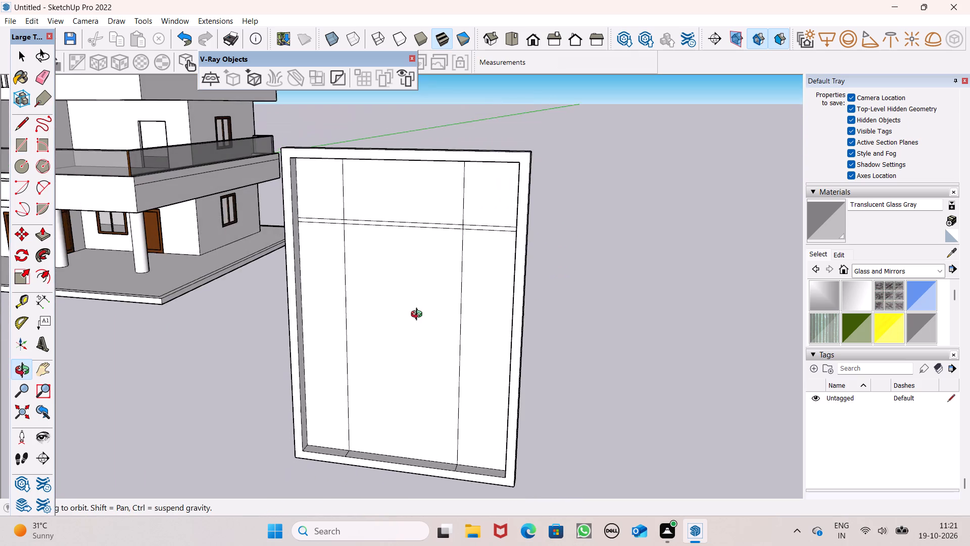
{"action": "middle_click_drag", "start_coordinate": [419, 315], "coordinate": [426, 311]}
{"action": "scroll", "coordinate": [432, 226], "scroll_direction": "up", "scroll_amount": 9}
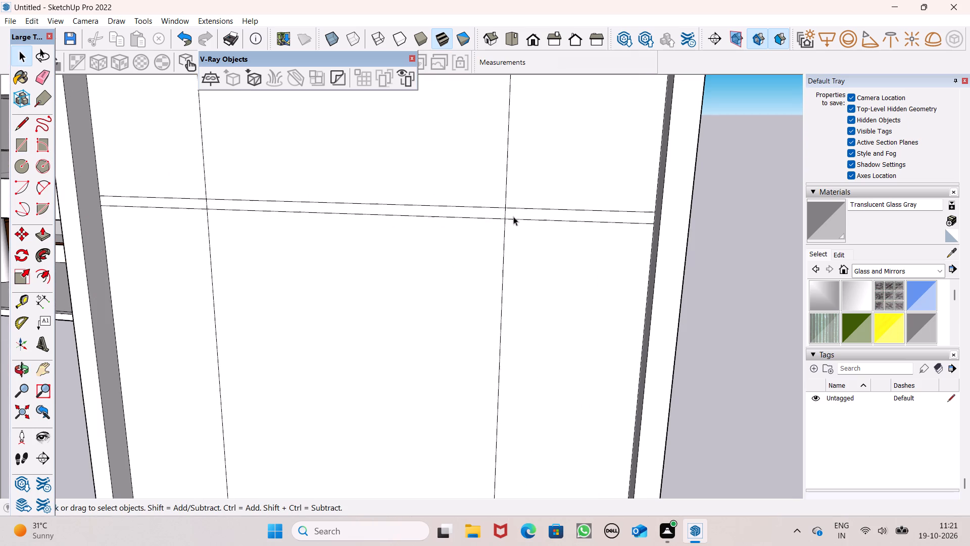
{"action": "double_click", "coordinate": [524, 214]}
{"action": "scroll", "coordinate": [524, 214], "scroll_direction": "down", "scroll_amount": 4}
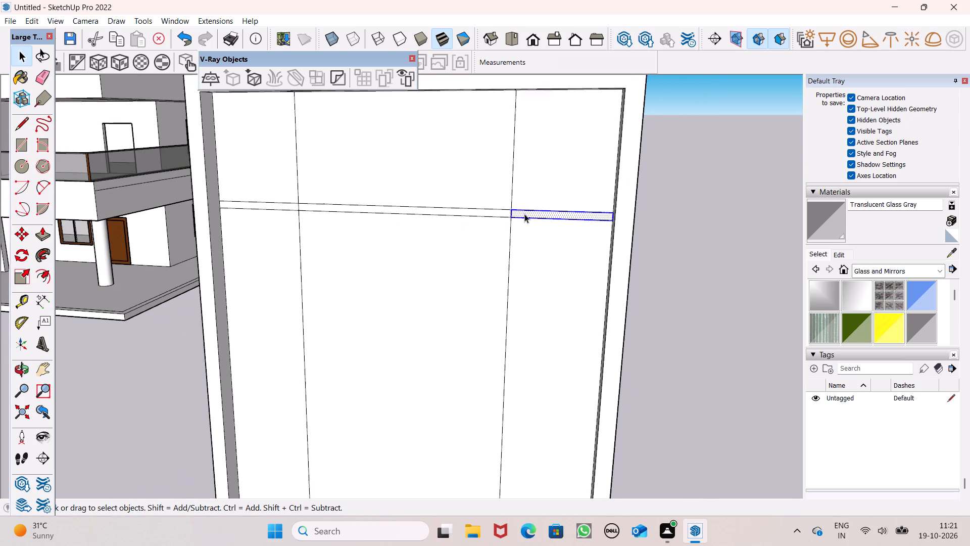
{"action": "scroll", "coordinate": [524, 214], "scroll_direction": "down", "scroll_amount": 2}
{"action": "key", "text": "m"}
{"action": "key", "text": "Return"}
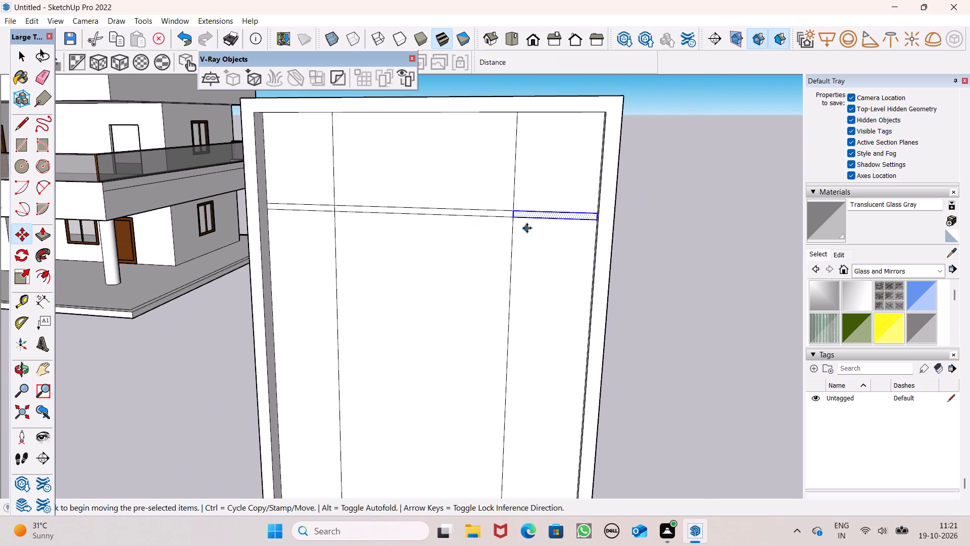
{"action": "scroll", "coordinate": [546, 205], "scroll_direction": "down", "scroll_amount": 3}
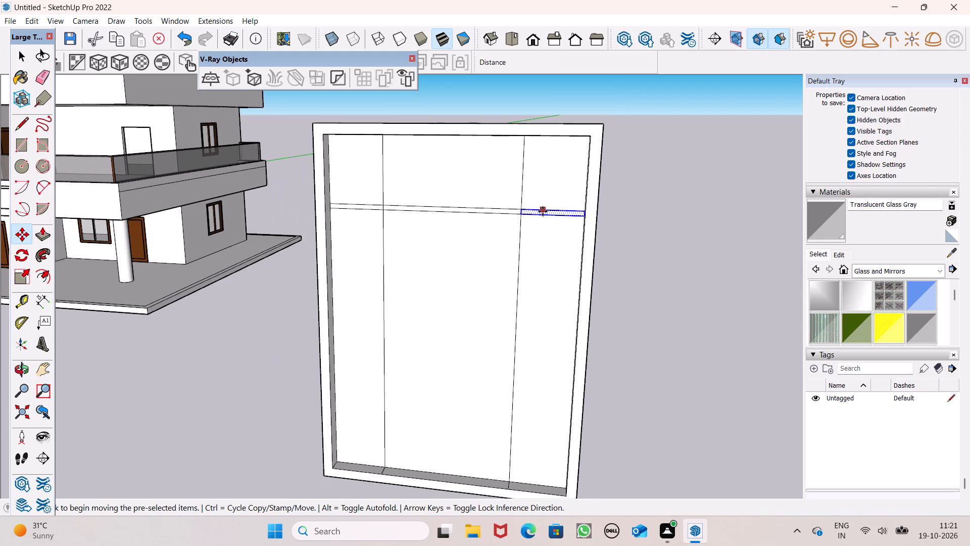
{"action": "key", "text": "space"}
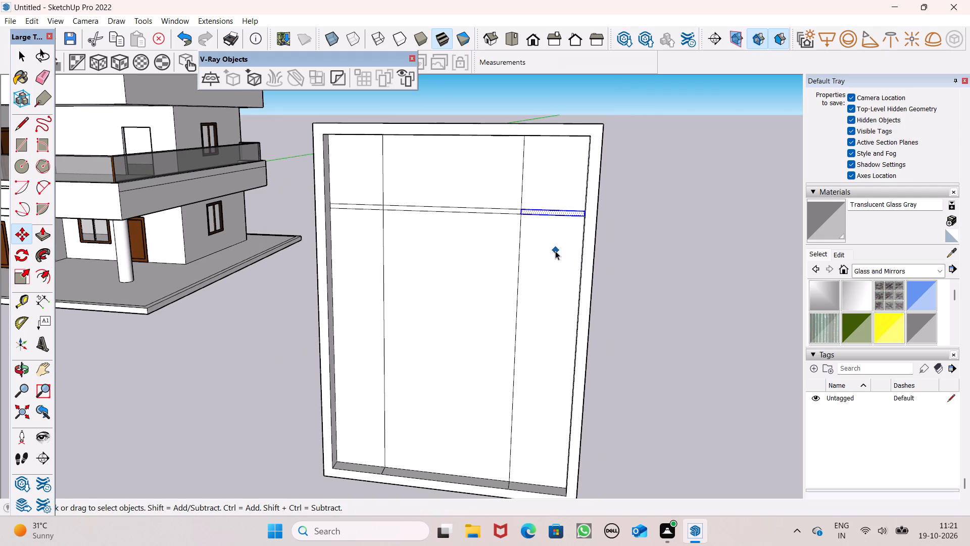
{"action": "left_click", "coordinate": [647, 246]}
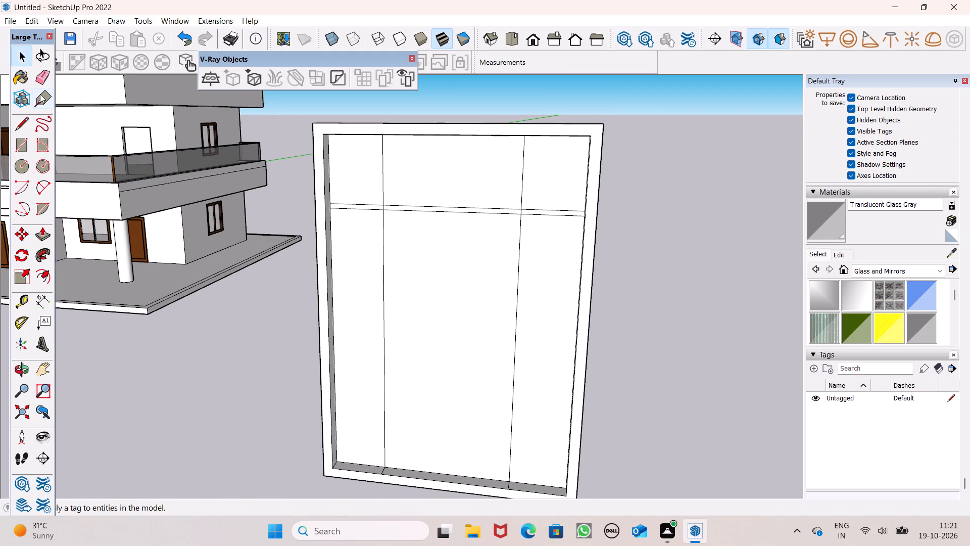
Erase the two short vertical line segments crossing the thin horizontal strip, making the strip one continuous face.
{"action": "left_click", "coordinate": [44, 79]}
{"action": "scroll", "coordinate": [408, 211], "scroll_direction": "up", "scroll_amount": 5}
{"action": "scroll", "coordinate": [364, 208], "scroll_direction": "up", "scroll_amount": 5}
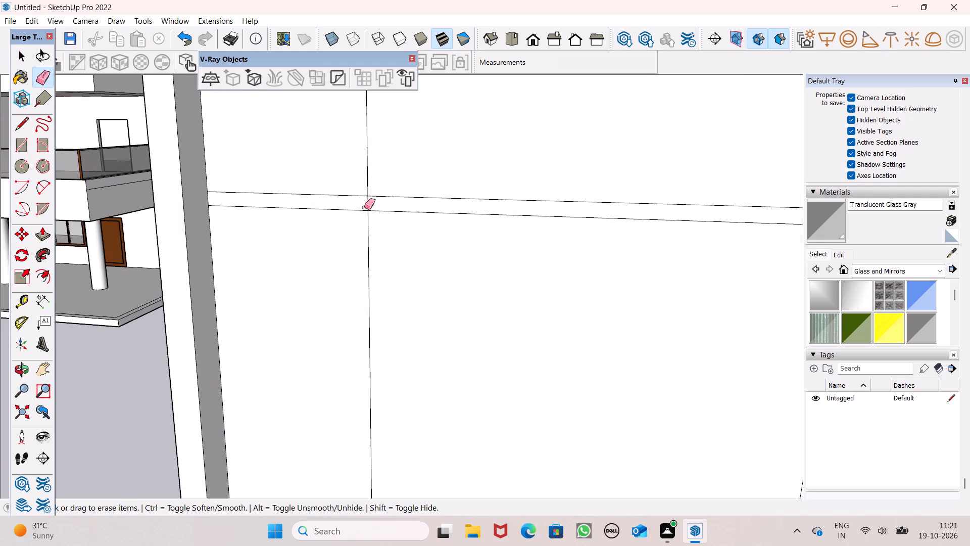
{"action": "scroll", "coordinate": [364, 207], "scroll_direction": "up", "scroll_amount": 2}
{"action": "left_click", "coordinate": [364, 206]}
{"action": "scroll", "coordinate": [266, 205], "scroll_direction": "down", "scroll_amount": 3}
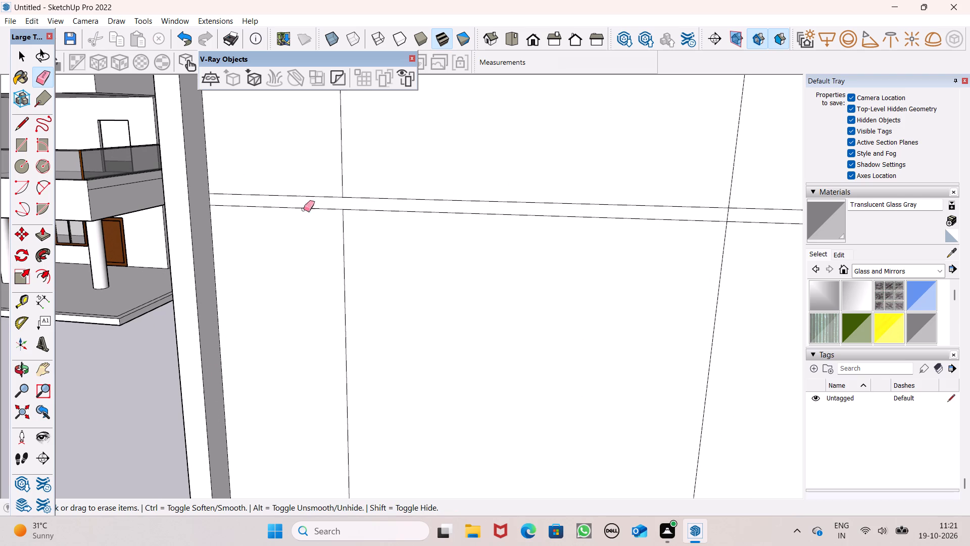
{"action": "left_click", "coordinate": [728, 214]}
{"action": "key", "text": "space"}
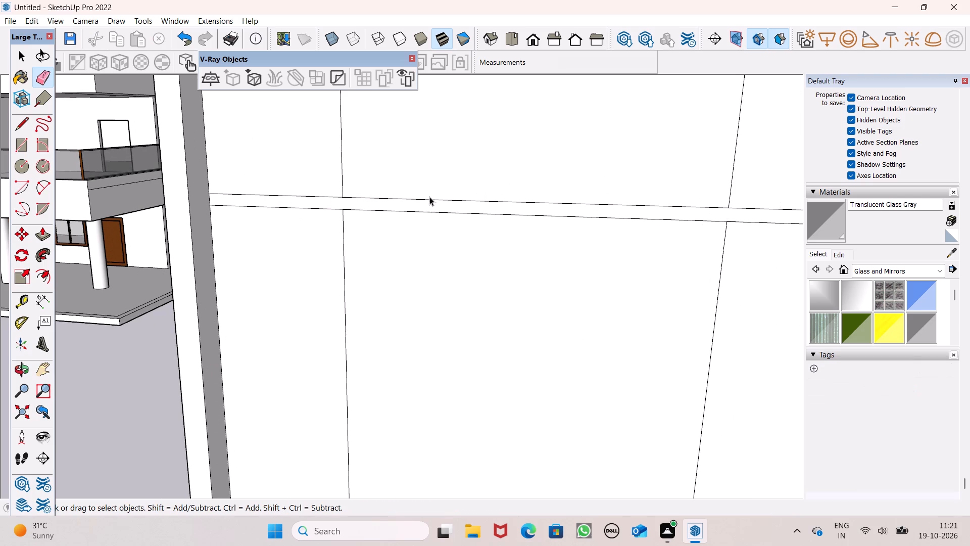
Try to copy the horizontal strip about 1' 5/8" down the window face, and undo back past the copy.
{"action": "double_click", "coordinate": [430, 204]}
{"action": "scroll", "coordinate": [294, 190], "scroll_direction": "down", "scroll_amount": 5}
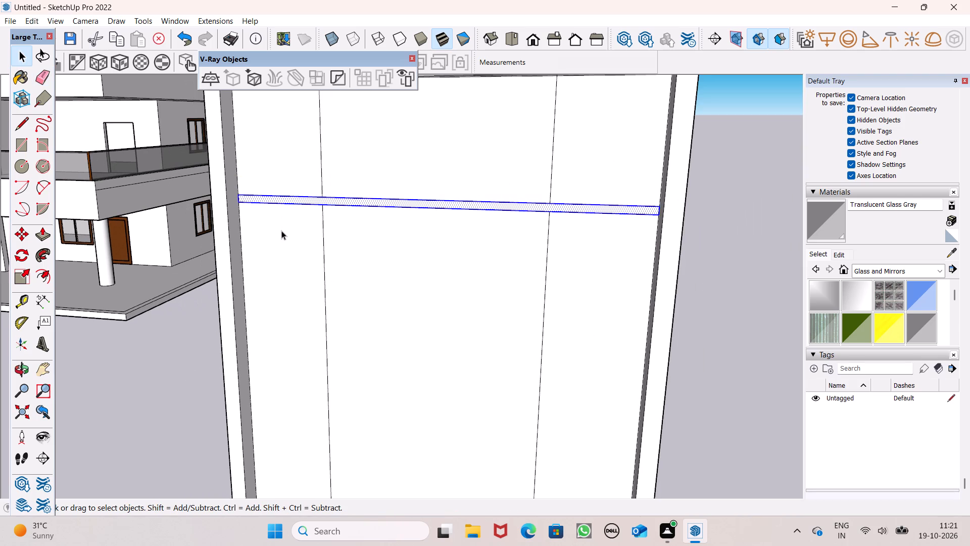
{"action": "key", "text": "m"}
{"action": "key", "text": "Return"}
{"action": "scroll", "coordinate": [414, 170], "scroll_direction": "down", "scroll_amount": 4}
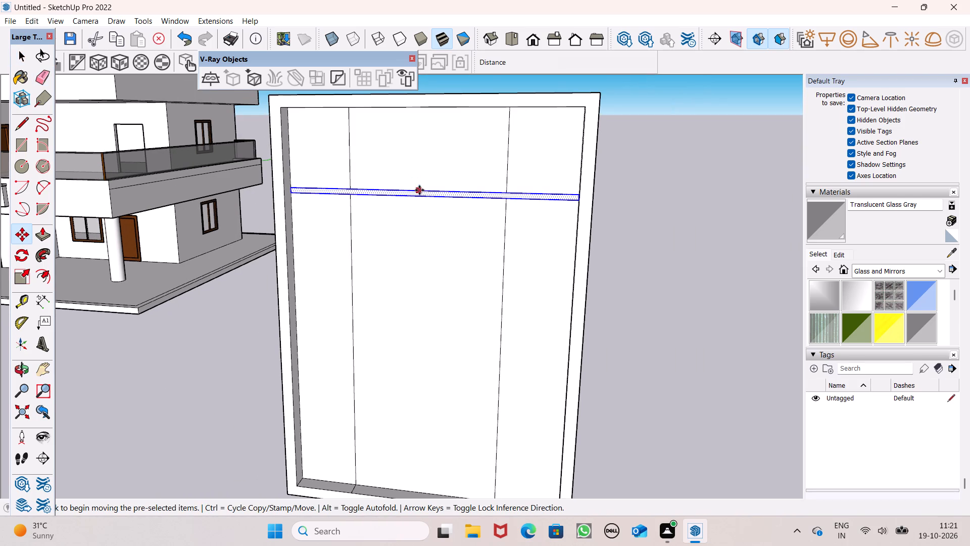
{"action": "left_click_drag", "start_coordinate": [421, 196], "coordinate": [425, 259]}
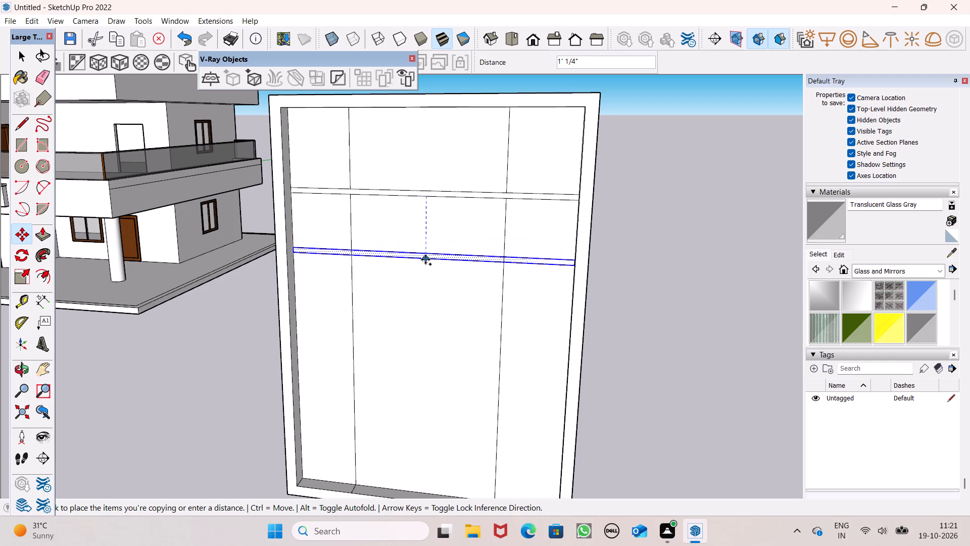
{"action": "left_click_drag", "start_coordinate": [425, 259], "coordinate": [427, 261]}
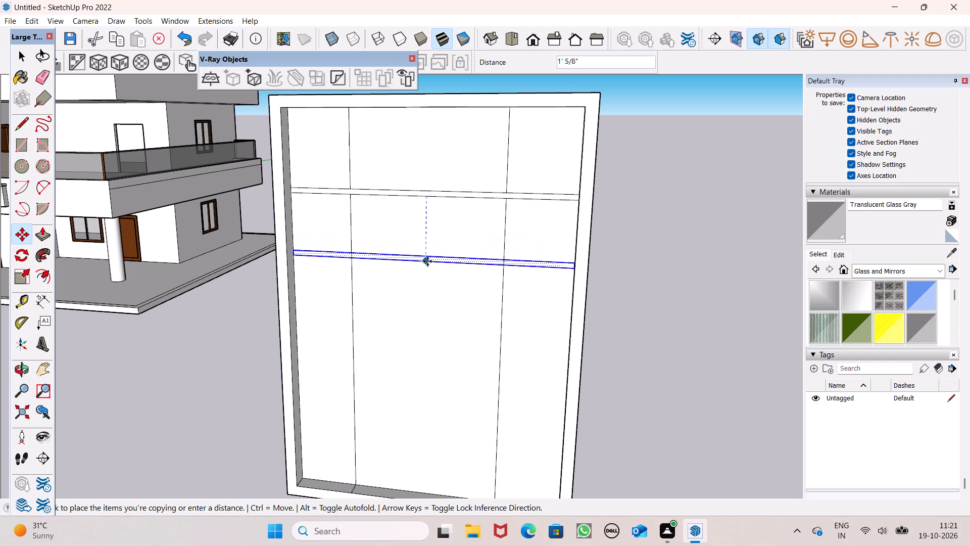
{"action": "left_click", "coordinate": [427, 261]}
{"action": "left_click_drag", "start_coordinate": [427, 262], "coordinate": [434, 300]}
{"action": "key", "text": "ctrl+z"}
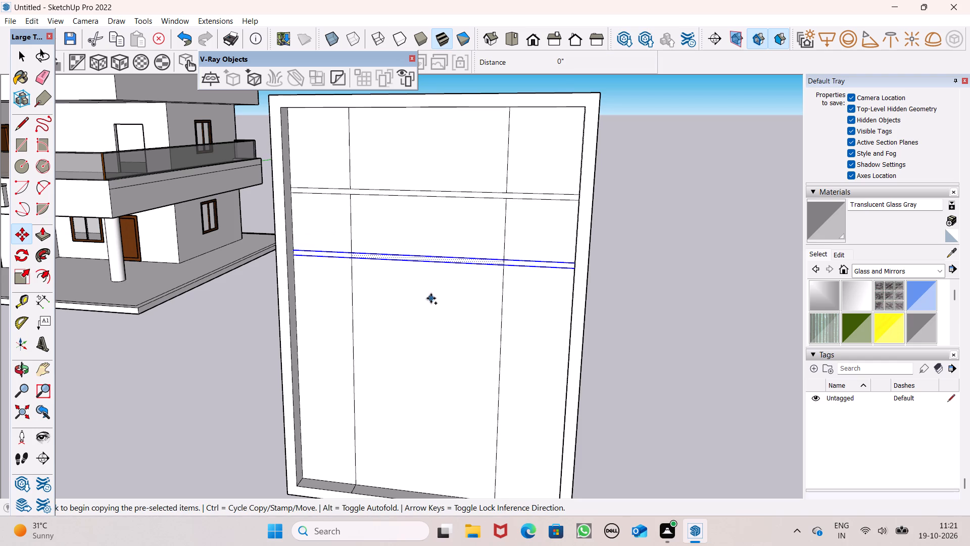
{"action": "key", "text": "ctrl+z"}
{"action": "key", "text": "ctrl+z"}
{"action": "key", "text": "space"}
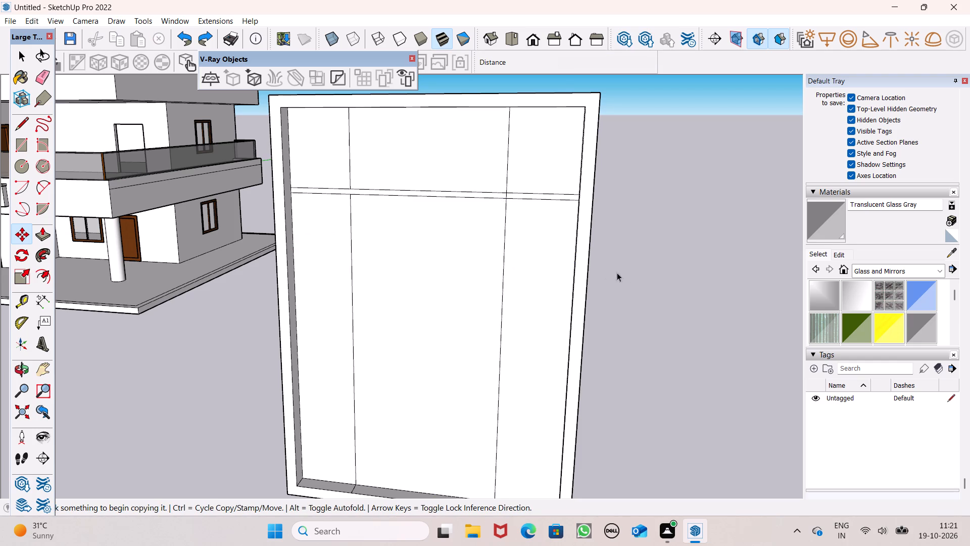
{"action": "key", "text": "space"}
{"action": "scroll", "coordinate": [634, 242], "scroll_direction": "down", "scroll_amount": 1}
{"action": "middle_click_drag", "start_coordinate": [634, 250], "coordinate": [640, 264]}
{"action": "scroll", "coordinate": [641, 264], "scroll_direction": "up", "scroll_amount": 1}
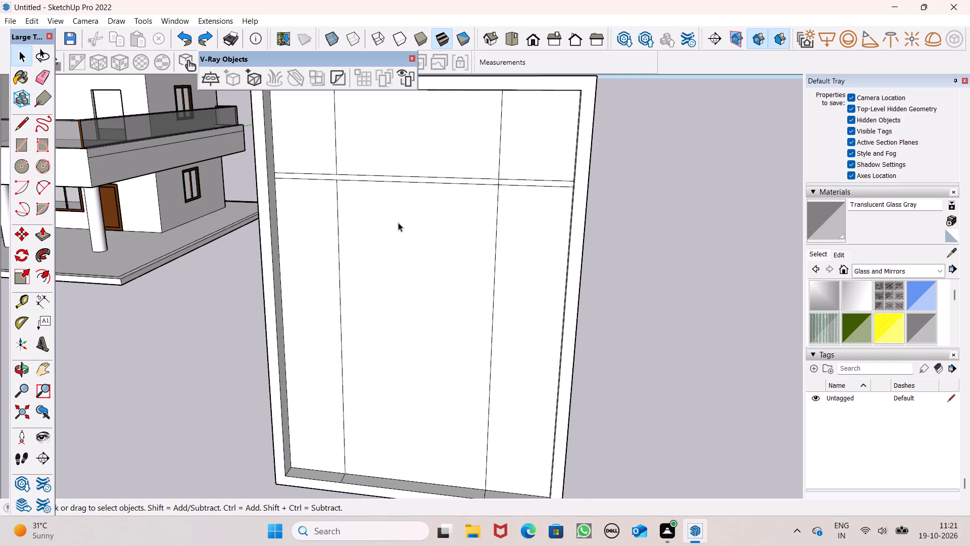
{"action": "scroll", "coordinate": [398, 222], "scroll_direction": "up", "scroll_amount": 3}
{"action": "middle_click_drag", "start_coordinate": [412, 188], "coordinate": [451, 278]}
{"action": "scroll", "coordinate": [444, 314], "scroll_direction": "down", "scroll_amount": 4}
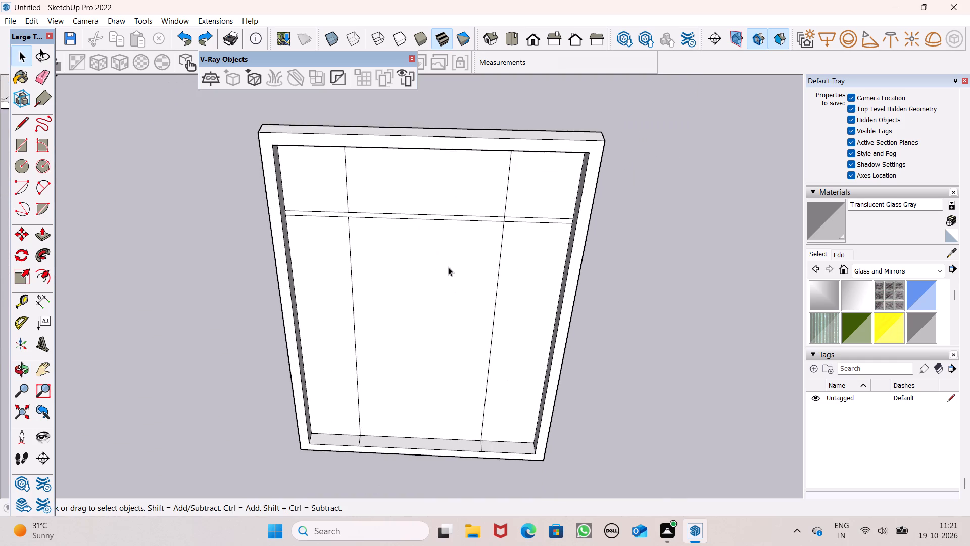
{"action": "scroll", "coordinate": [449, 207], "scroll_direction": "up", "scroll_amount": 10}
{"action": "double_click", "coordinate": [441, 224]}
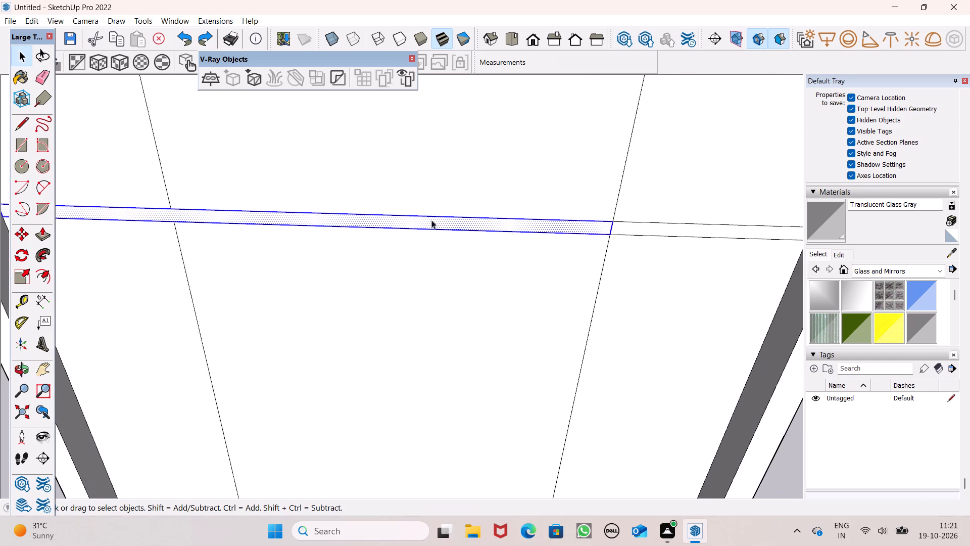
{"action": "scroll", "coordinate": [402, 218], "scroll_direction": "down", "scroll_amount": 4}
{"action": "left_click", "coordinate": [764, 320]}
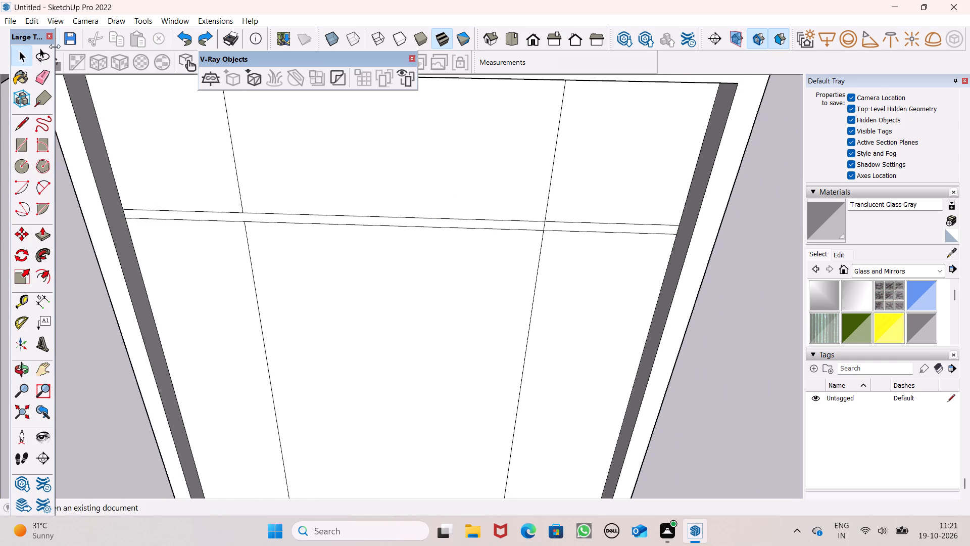
Erase the short segment of the right-hand vertical divider line inside the horizontal strip.
{"action": "left_click", "coordinate": [44, 80]}
{"action": "scroll", "coordinate": [549, 245], "scroll_direction": "up", "scroll_amount": 4}
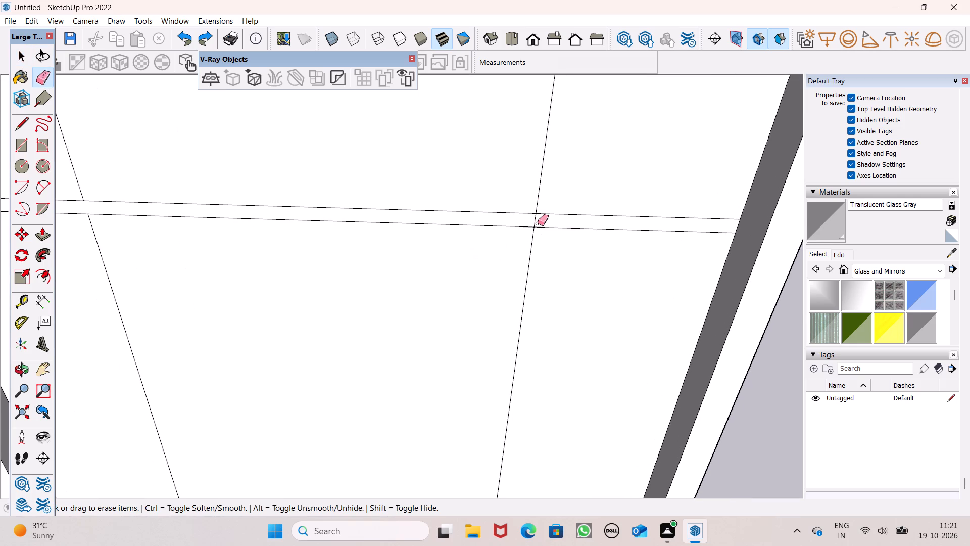
{"action": "scroll", "coordinate": [538, 223], "scroll_direction": "up", "scroll_amount": 4}
{"action": "left_click_drag", "start_coordinate": [543, 221], "coordinate": [520, 220]}
{"action": "scroll", "coordinate": [440, 263], "scroll_direction": "down", "scroll_amount": 7}
{"action": "scroll", "coordinate": [469, 229], "scroll_direction": "down", "scroll_amount": 5}
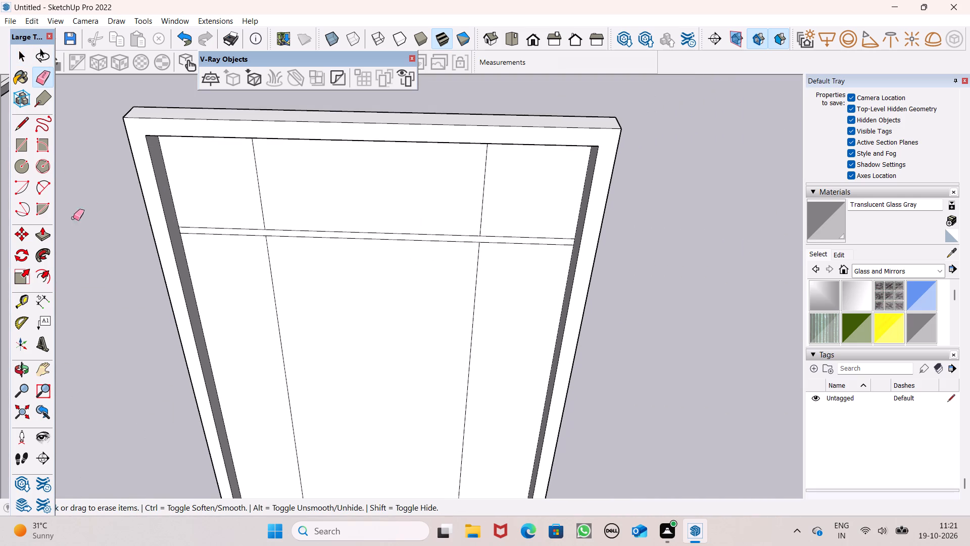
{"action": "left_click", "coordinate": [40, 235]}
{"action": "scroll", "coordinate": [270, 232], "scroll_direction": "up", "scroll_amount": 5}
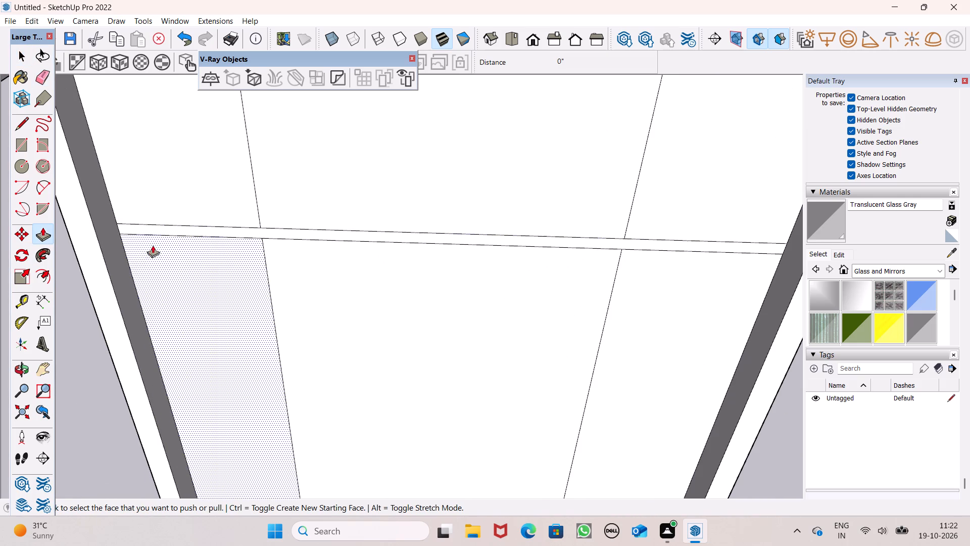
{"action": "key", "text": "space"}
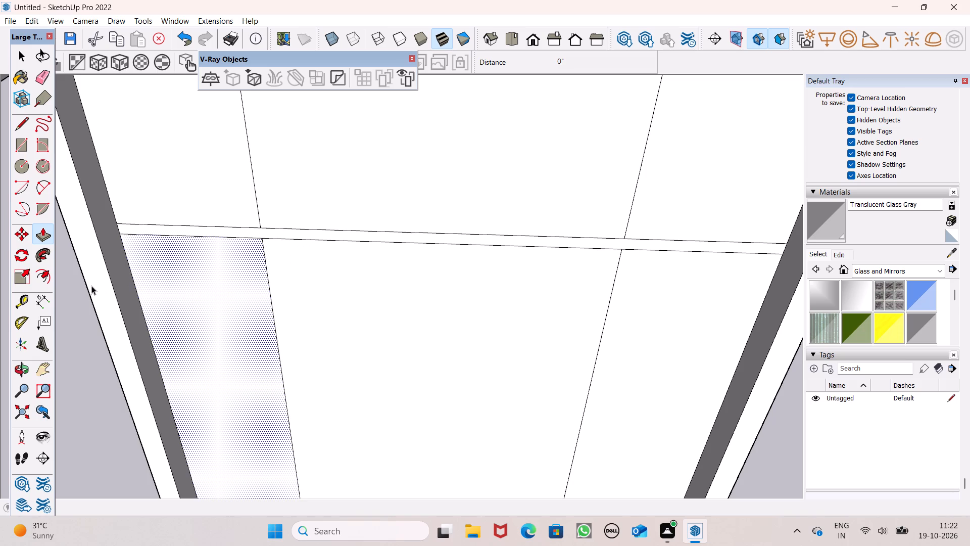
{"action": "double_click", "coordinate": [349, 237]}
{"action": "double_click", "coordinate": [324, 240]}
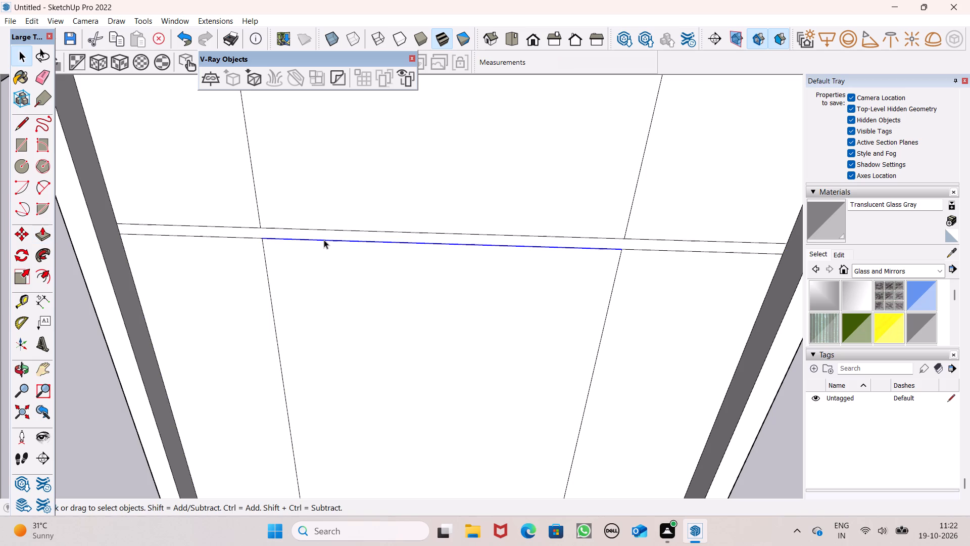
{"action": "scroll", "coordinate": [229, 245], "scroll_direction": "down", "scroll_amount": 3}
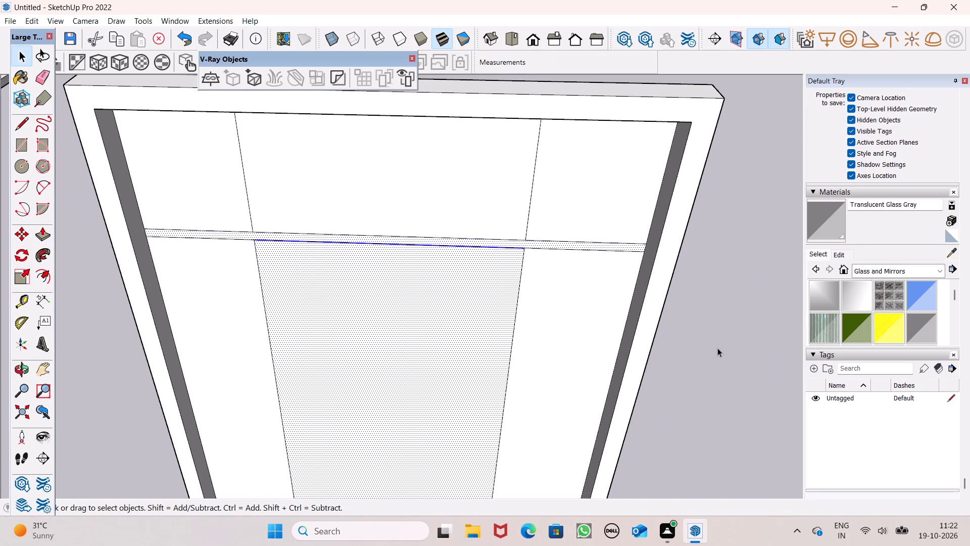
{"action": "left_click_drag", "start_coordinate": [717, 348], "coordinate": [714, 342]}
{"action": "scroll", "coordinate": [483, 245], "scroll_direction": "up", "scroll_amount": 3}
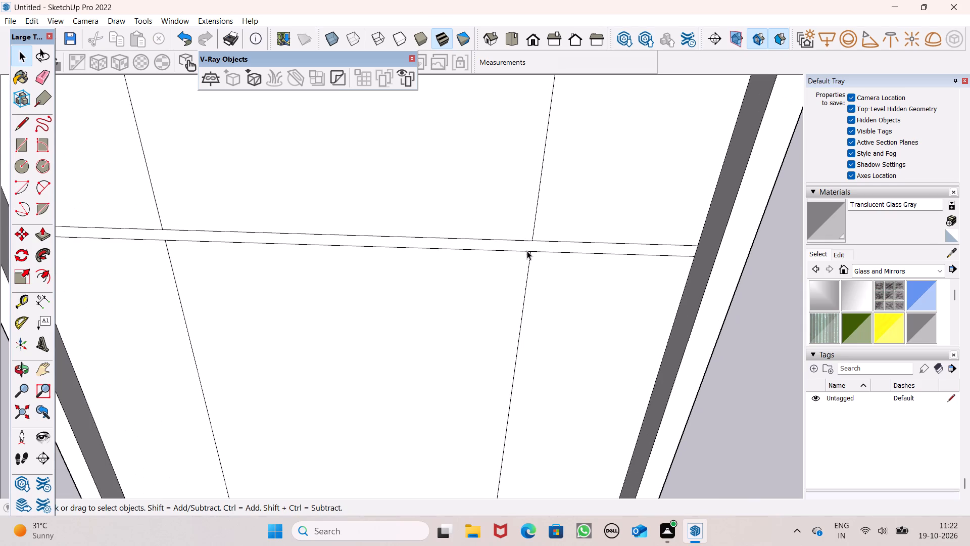
Copy the horizontal strip downward on the window's inner face and multiply the copy by 4 at equal spacing.
{"action": "double_click", "coordinate": [528, 247]}
{"action": "scroll", "coordinate": [444, 260], "scroll_direction": "down", "scroll_amount": 5}
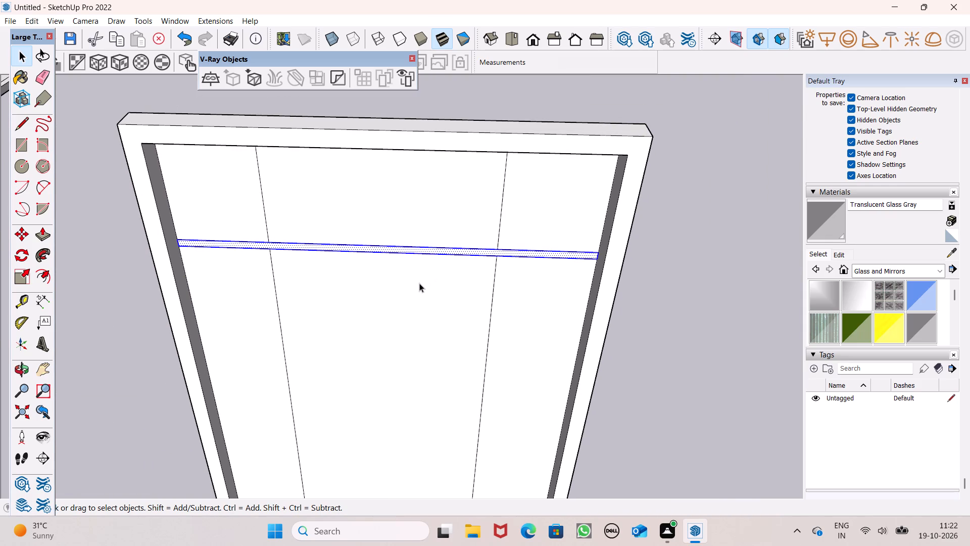
{"action": "key", "text": "m"}
{"action": "key", "text": "Return"}
{"action": "scroll", "coordinate": [397, 258], "scroll_direction": "down", "scroll_amount": 2}
{"action": "scroll", "coordinate": [389, 238], "scroll_direction": "up", "scroll_amount": 1}
{"action": "middle_click_drag", "start_coordinate": [374, 185], "coordinate": [373, 74]}
{"action": "scroll", "coordinate": [393, 227], "scroll_direction": "up", "scroll_amount": 3}
{"action": "left_click_drag", "start_coordinate": [380, 285], "coordinate": [378, 257]}
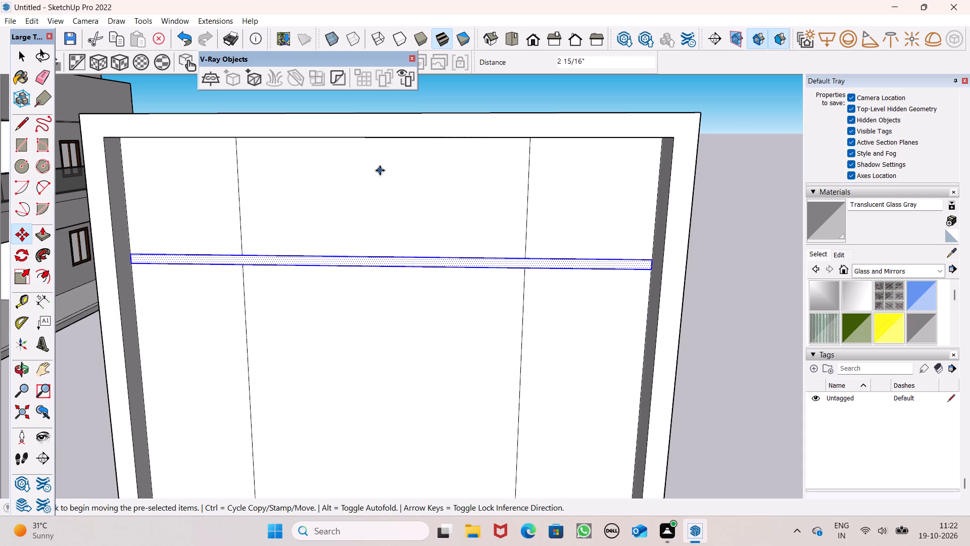
{"action": "scroll", "coordinate": [380, 170], "scroll_direction": "down", "scroll_amount": 10}
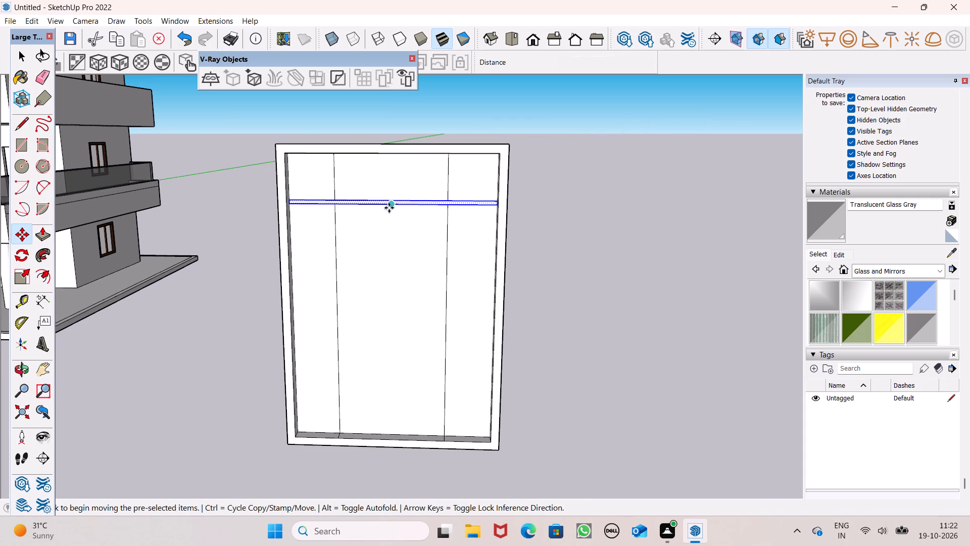
{"action": "left_click_drag", "start_coordinate": [389, 207], "coordinate": [394, 244]}
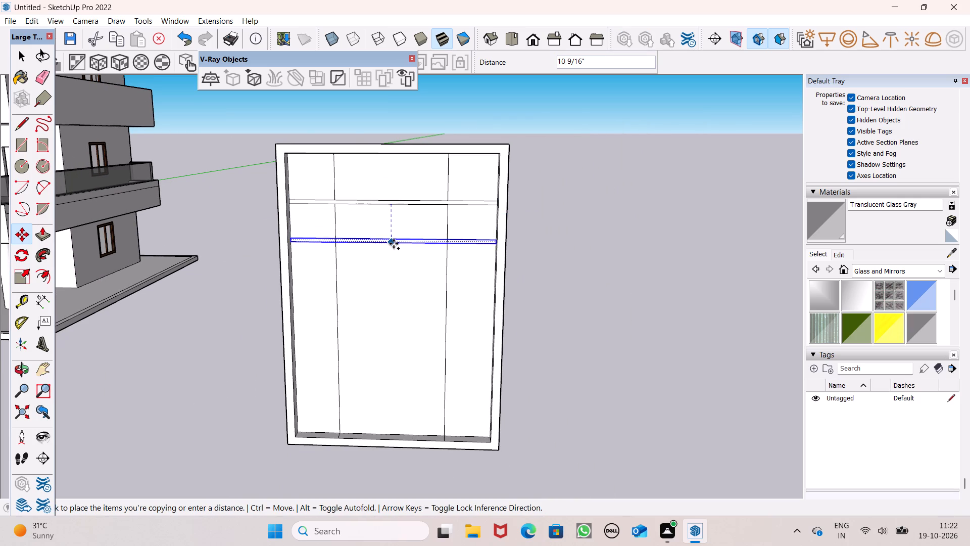
{"action": "left_click_drag", "start_coordinate": [394, 244], "coordinate": [395, 250]}
{"action": "key", "text": "shift+asterisk"}
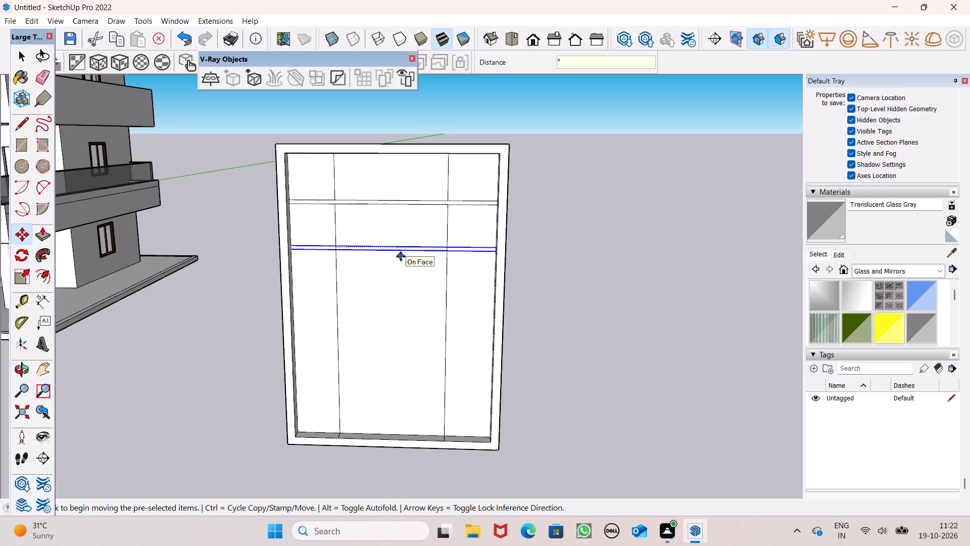
{"action": "key", "text": "4"}
{"action": "key", "text": "Return"}
{"action": "key", "text": "space"}
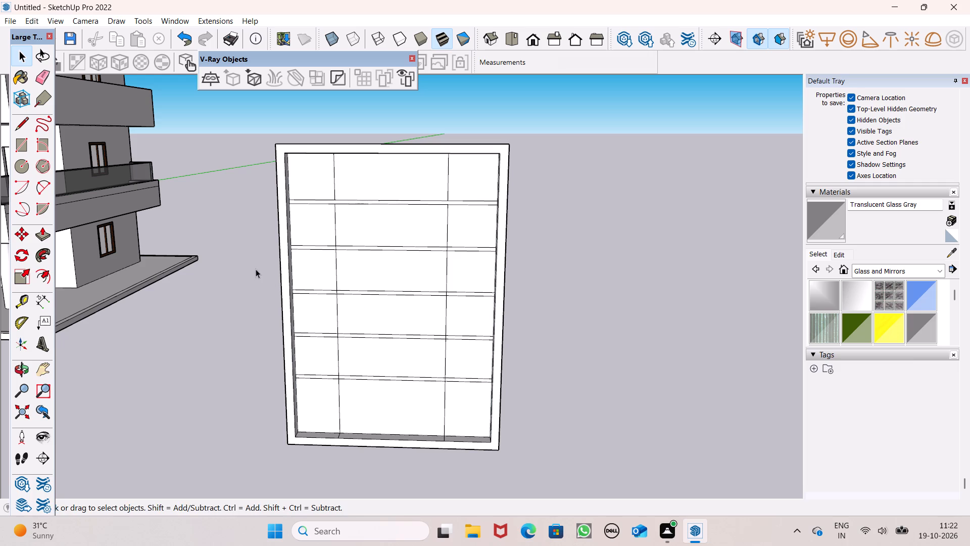
Draw short line segments along the left vertical divider across the upper three horizontal strips.
{"action": "left_click", "coordinate": [13, 123]}
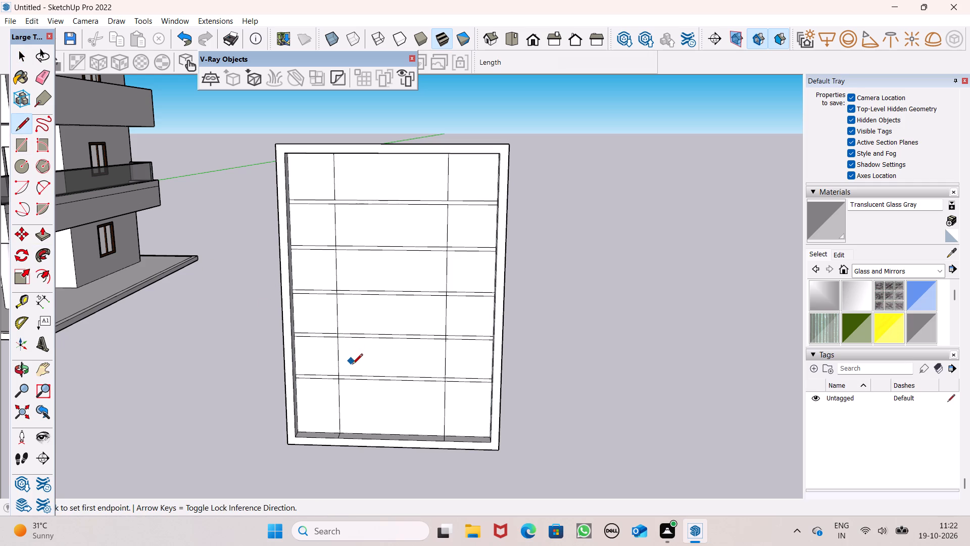
{"action": "middle_click_drag", "start_coordinate": [337, 341], "coordinate": [334, 399]}
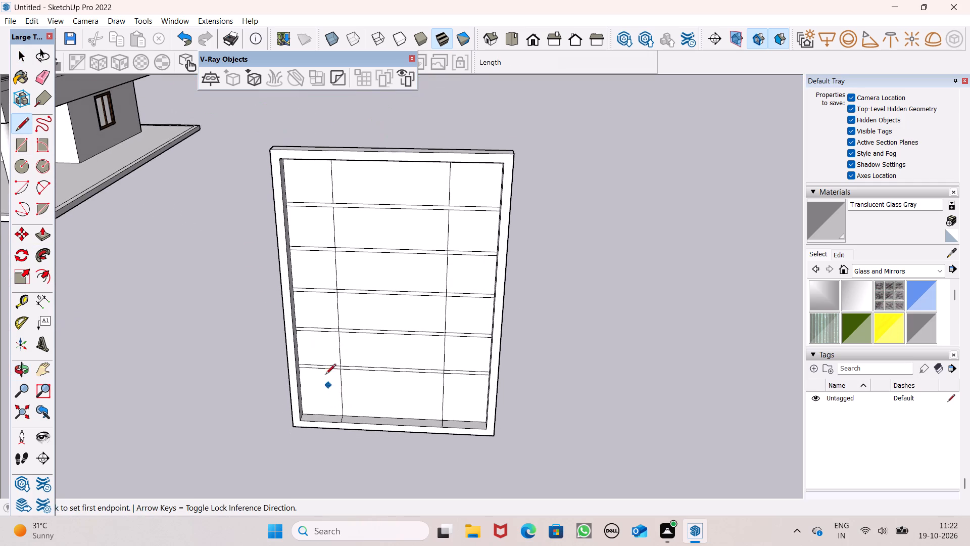
{"action": "scroll", "coordinate": [332, 284], "scroll_direction": "up", "scroll_amount": 4}
{"action": "scroll", "coordinate": [325, 159], "scroll_direction": "up", "scroll_amount": 6}
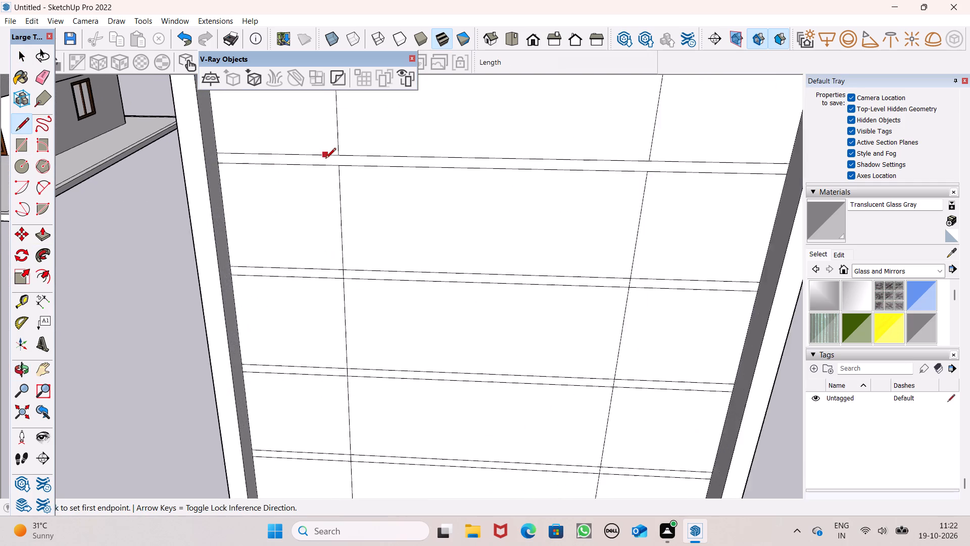
{"action": "scroll", "coordinate": [328, 160], "scroll_direction": "up", "scroll_amount": 5}
{"action": "left_click", "coordinate": [349, 149]}
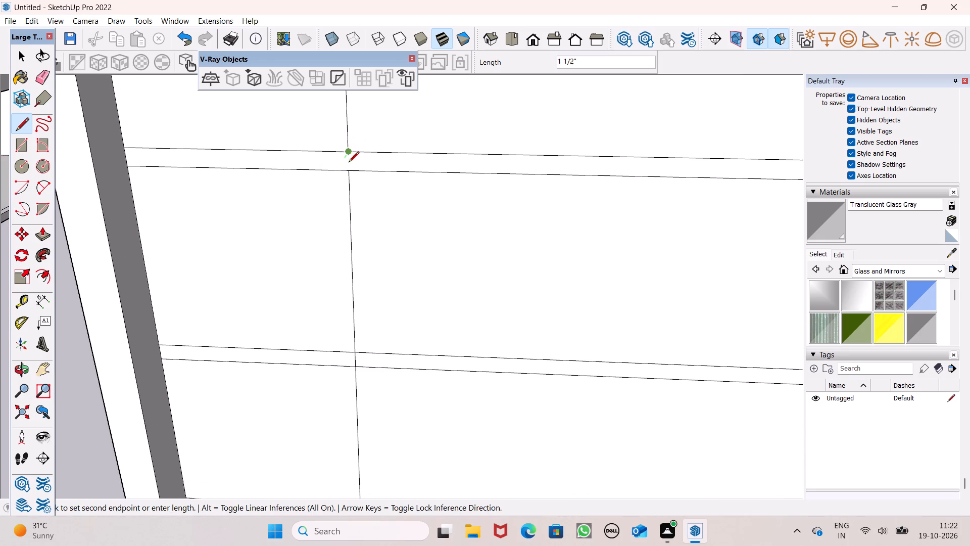
{"action": "left_click", "coordinate": [349, 172]}
{"action": "scroll", "coordinate": [356, 126], "scroll_direction": "down", "scroll_amount": 4}
{"action": "scroll", "coordinate": [359, 315], "scroll_direction": "up", "scroll_amount": 4}
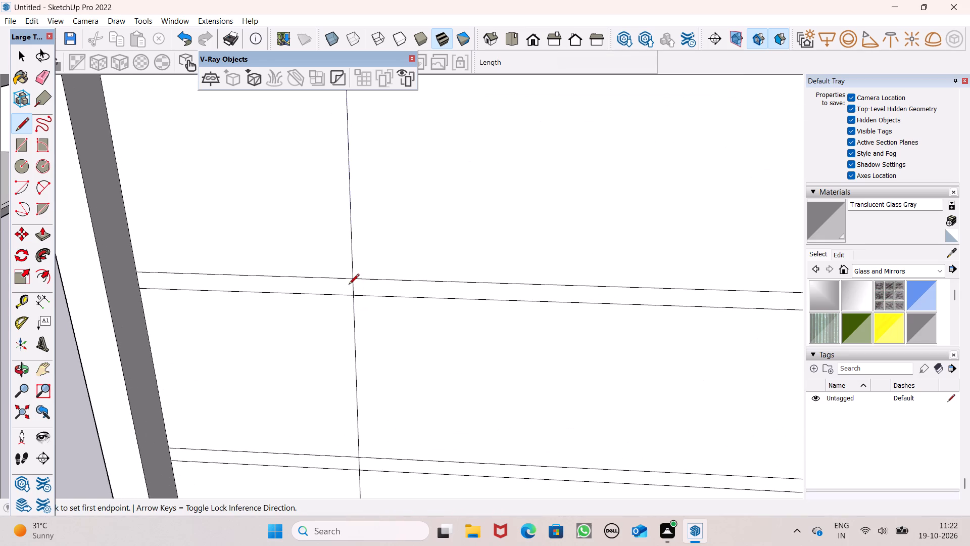
{"action": "left_click", "coordinate": [349, 282]}
{"action": "left_click", "coordinate": [349, 295]}
{"action": "scroll", "coordinate": [305, 203], "scroll_direction": "down", "scroll_amount": 5}
{"action": "scroll", "coordinate": [336, 434], "scroll_direction": "up", "scroll_amount": 3}
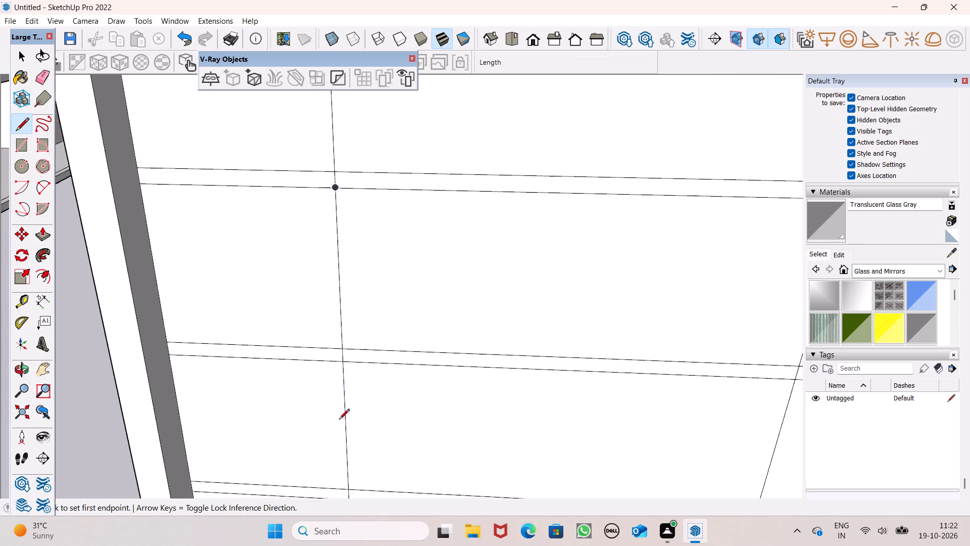
{"action": "scroll", "coordinate": [339, 420], "scroll_direction": "up", "scroll_amount": 2}
{"action": "left_click", "coordinate": [341, 337]}
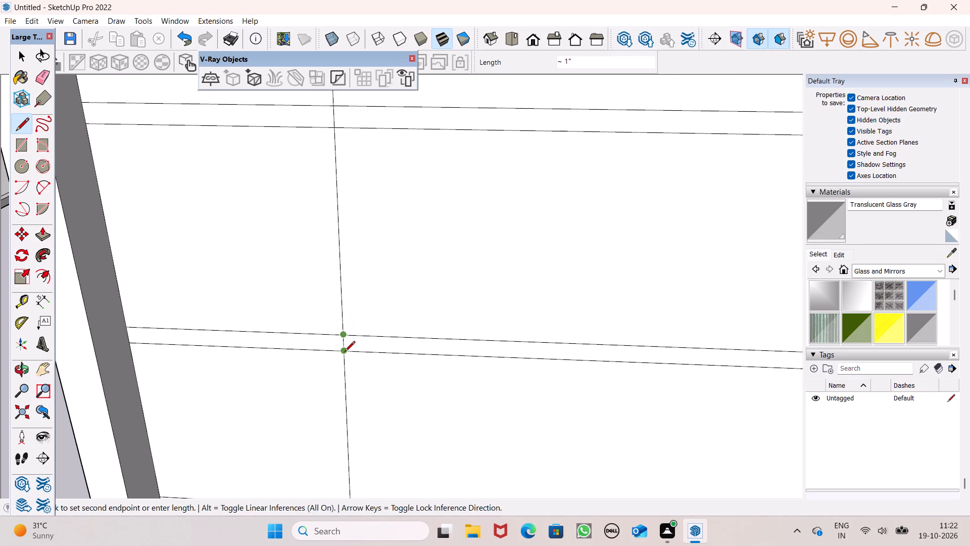
{"action": "left_click", "coordinate": [345, 344]}
Draw the missing short segment of the right vertical divider across the uppermost horizontal strip.
{"action": "scroll", "coordinate": [325, 265], "scroll_direction": "down", "scroll_amount": 6}
{"action": "scroll", "coordinate": [334, 322], "scroll_direction": "down", "scroll_amount": 4}
{"action": "scroll", "coordinate": [368, 413], "scroll_direction": "up", "scroll_amount": 6}
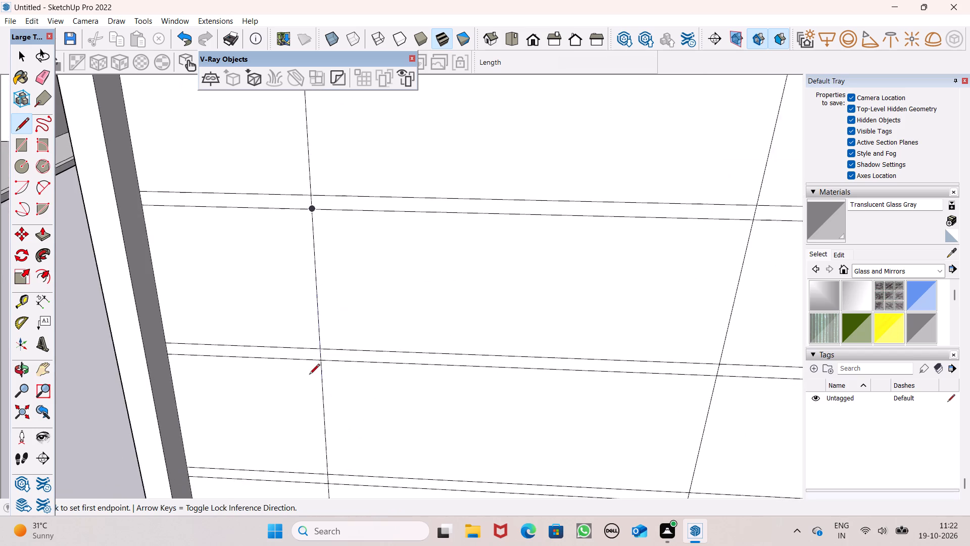
{"action": "scroll", "coordinate": [309, 366], "scroll_direction": "up", "scroll_amount": 5}
{"action": "scroll", "coordinate": [294, 297], "scroll_direction": "down", "scroll_amount": 11}
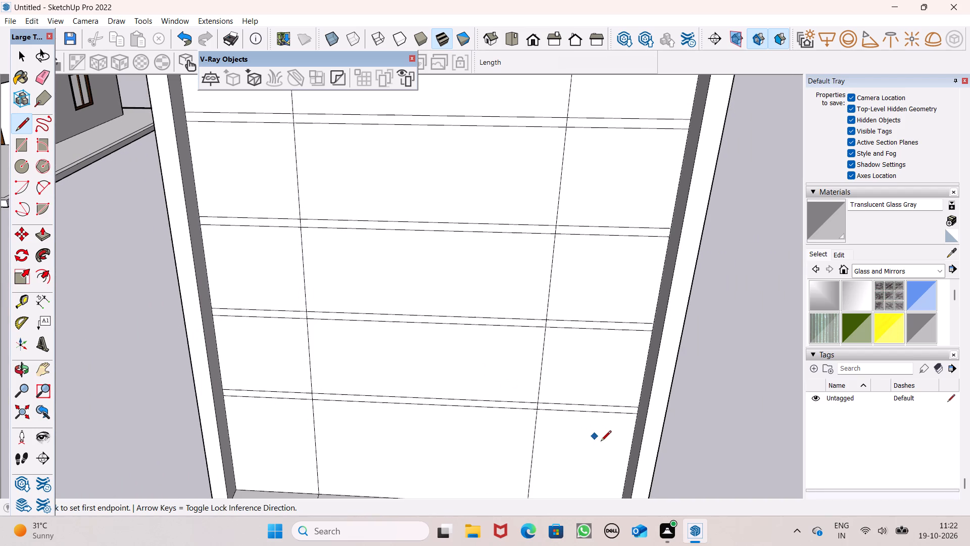
{"action": "scroll", "coordinate": [562, 429], "scroll_direction": "down", "scroll_amount": 4}
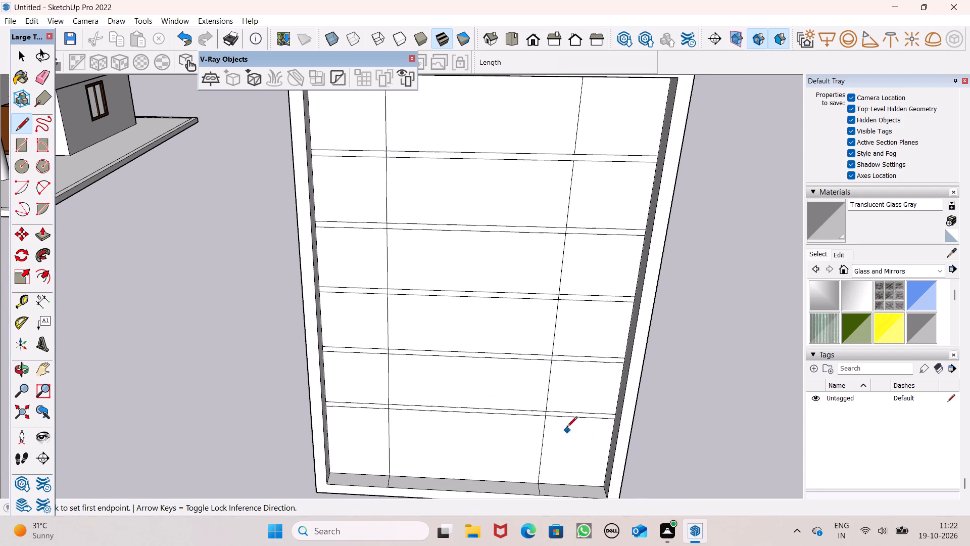
{"action": "scroll", "coordinate": [370, 119], "scroll_direction": "up", "scroll_amount": 5}
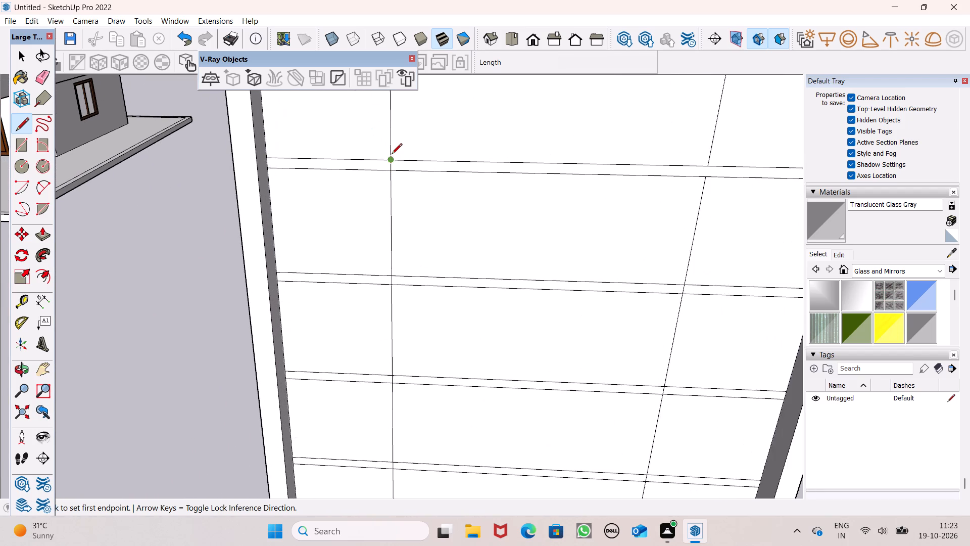
{"action": "scroll", "coordinate": [392, 155], "scroll_direction": "up", "scroll_amount": 5}
{"action": "scroll", "coordinate": [363, 260], "scroll_direction": "down", "scroll_amount": 6}
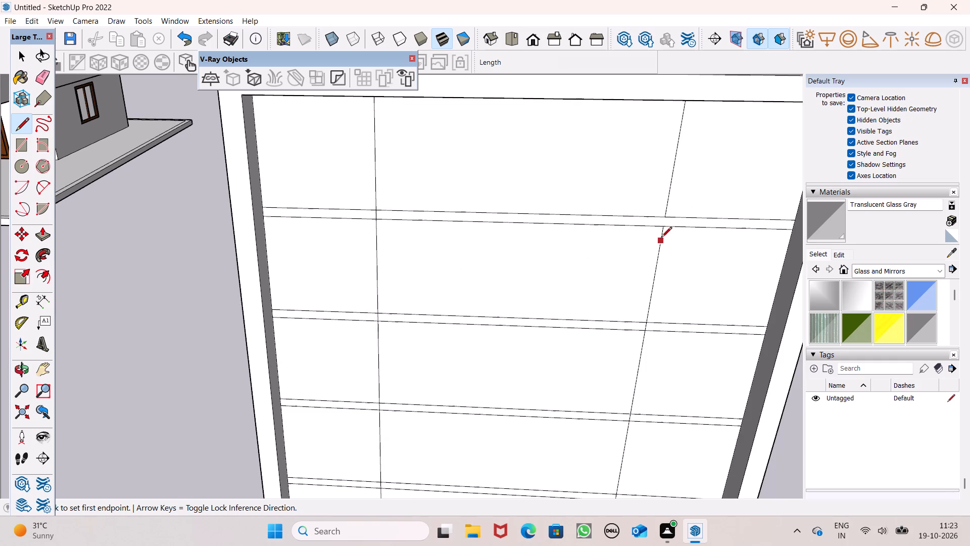
{"action": "scroll", "coordinate": [675, 231], "scroll_direction": "up", "scroll_amount": 9}
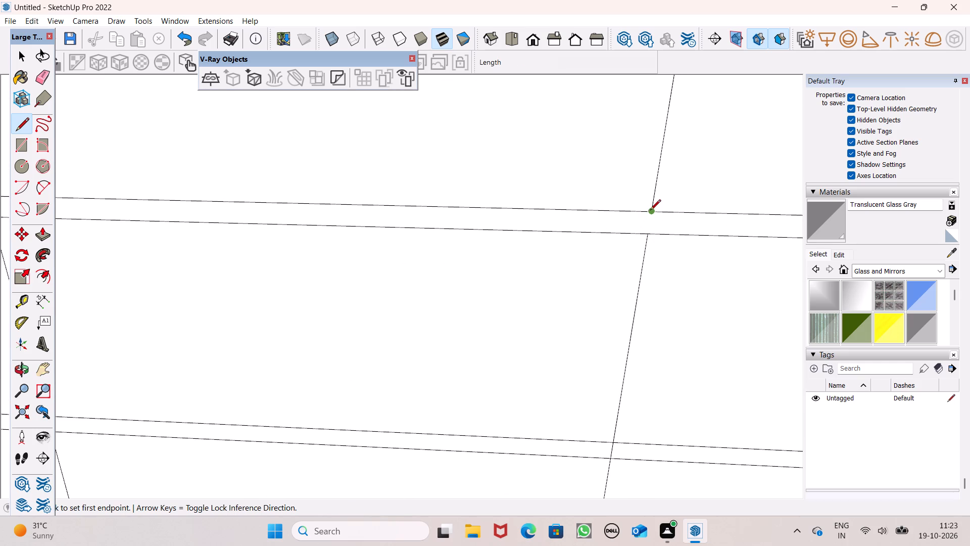
{"action": "left_click", "coordinate": [650, 211]}
{"action": "left_click", "coordinate": [647, 236]}
Erase the edges of all five horizontal strips between the two vertical dividers, leaving strips only in the side panels.
{"action": "scroll", "coordinate": [582, 160], "scroll_direction": "down", "scroll_amount": 7}
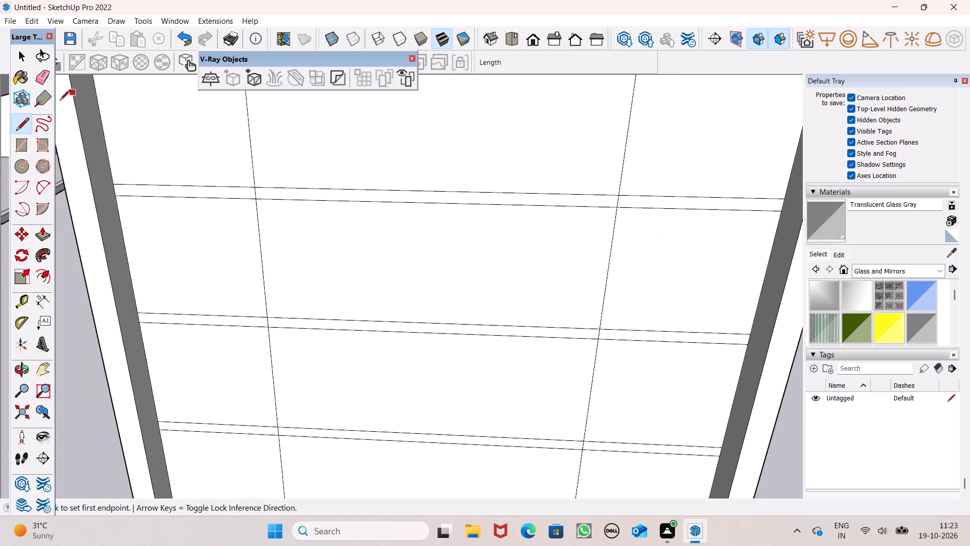
{"action": "left_click", "coordinate": [36, 70]}
{"action": "left_click_drag", "start_coordinate": [392, 178], "coordinate": [409, 279]}
{"action": "left_click_drag", "start_coordinate": [414, 277], "coordinate": [413, 356]}
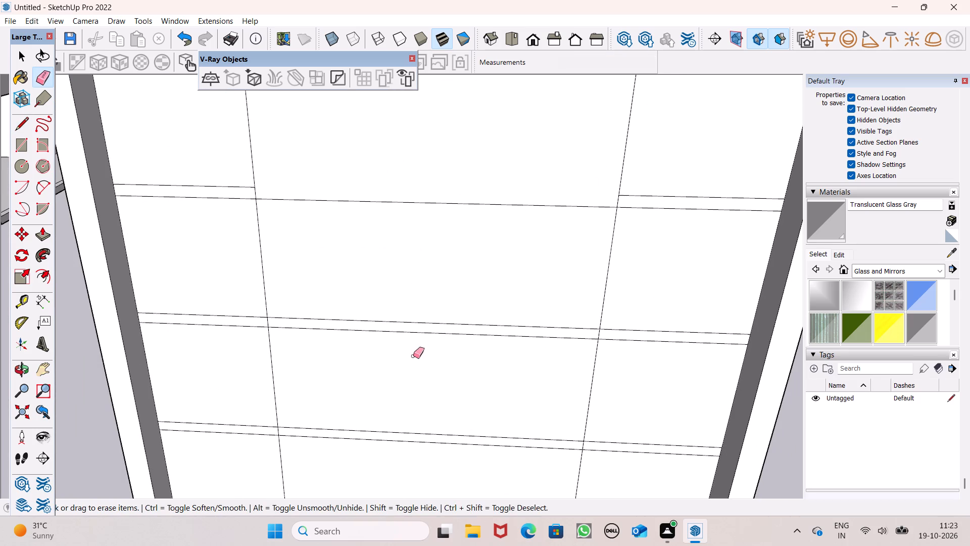
{"action": "left_click_drag", "start_coordinate": [413, 356], "coordinate": [406, 346]}
{"action": "left_click_drag", "start_coordinate": [412, 187], "coordinate": [418, 248]}
{"action": "left_click_drag", "start_coordinate": [418, 256], "coordinate": [407, 342]}
{"action": "scroll", "coordinate": [421, 125], "scroll_direction": "down", "scroll_amount": 8}
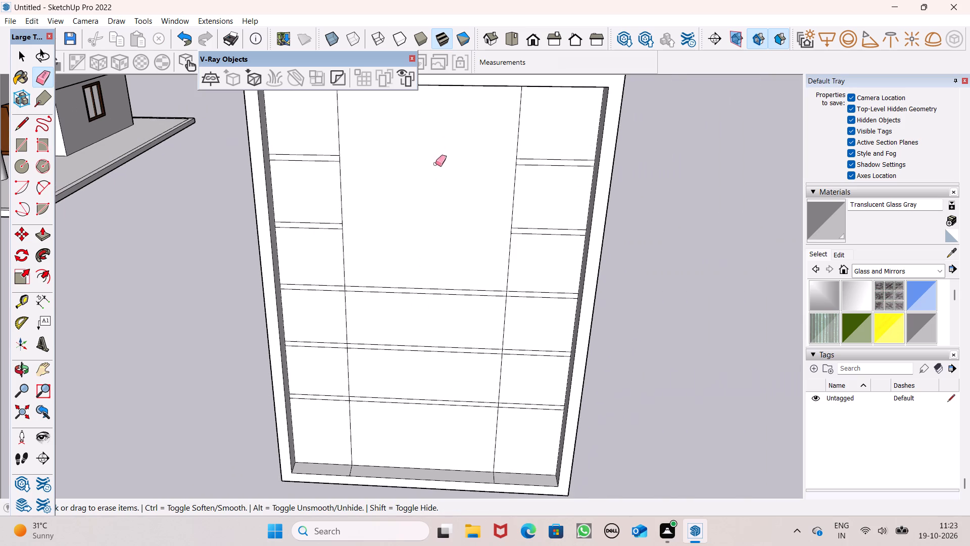
{"action": "left_click_drag", "start_coordinate": [446, 237], "coordinate": [429, 410]}
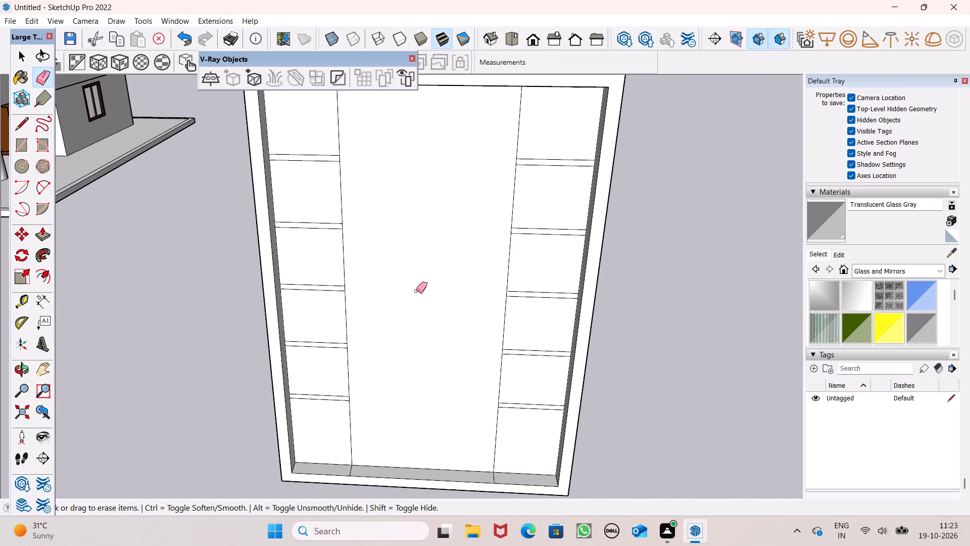
{"action": "key", "text": "space"}
Draw a tall rectangle about 3' 4 3/16" by 8 3/8" in the middle of the window's centre panel.
{"action": "scroll", "coordinate": [420, 286], "scroll_direction": "down", "scroll_amount": 2}
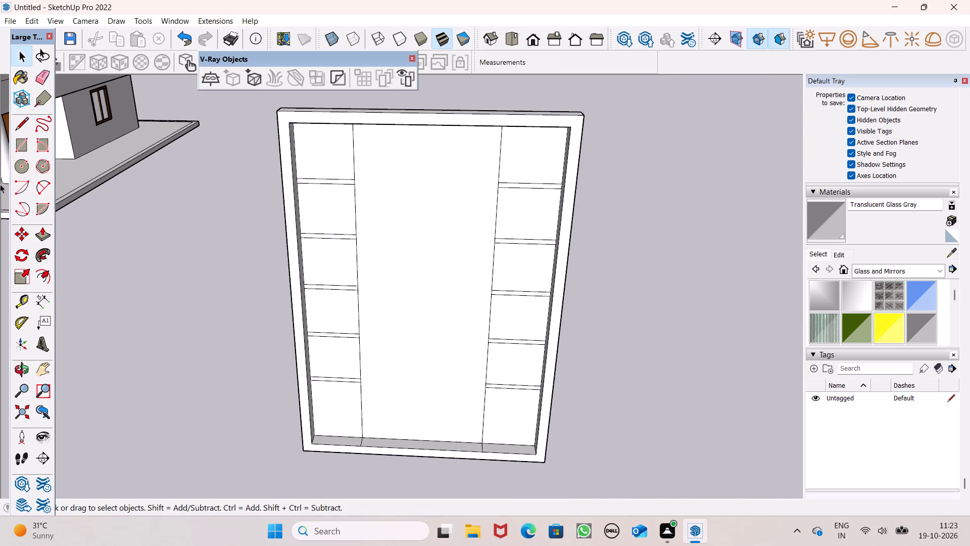
{"action": "left_click", "coordinate": [26, 141]}
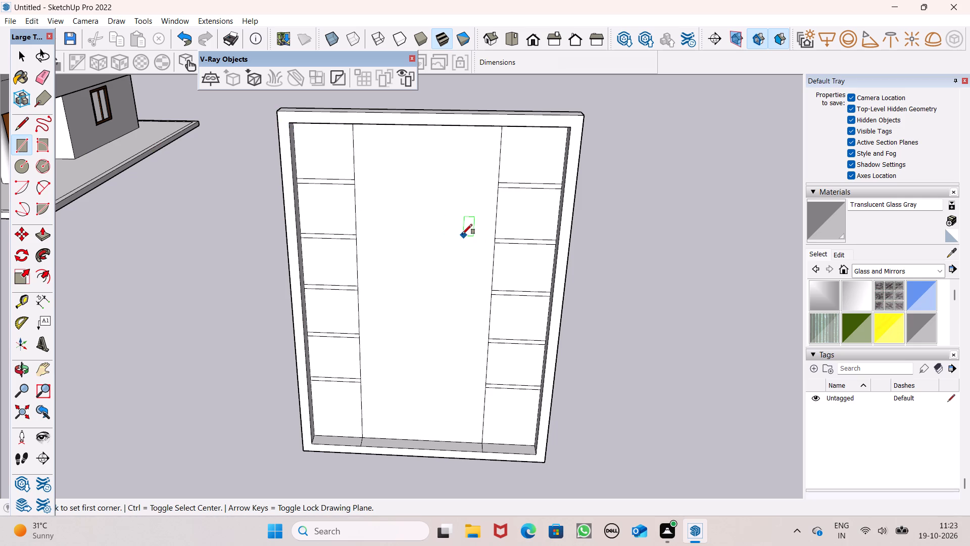
{"action": "middle_click_drag", "start_coordinate": [488, 261], "coordinate": [481, 240]}
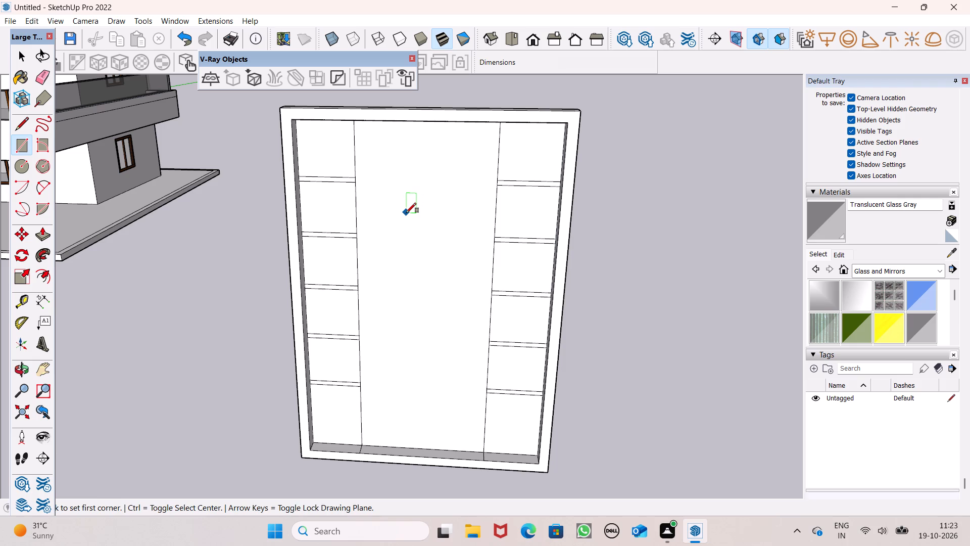
{"action": "left_click", "coordinate": [406, 213]}
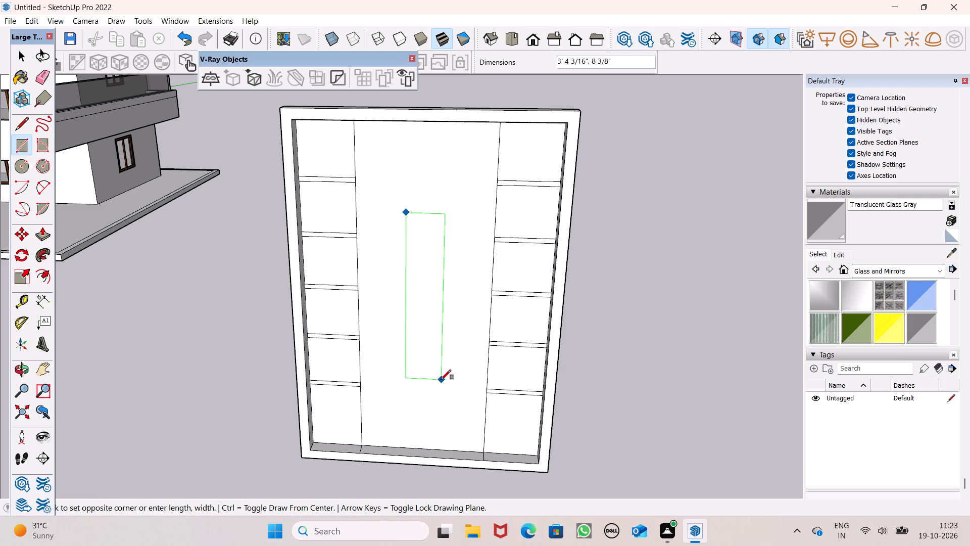
{"action": "left_click", "coordinate": [441, 380]}
{"action": "key", "text": "space"}
Offset the tall rectangle's outline slightly outward to form a thin border around it.
{"action": "double_click", "coordinate": [423, 366]}
{"action": "scroll", "coordinate": [336, 254], "scroll_direction": "down", "scroll_amount": 1}
{"action": "middle_click_drag", "start_coordinate": [361, 278], "coordinate": [384, 282]}
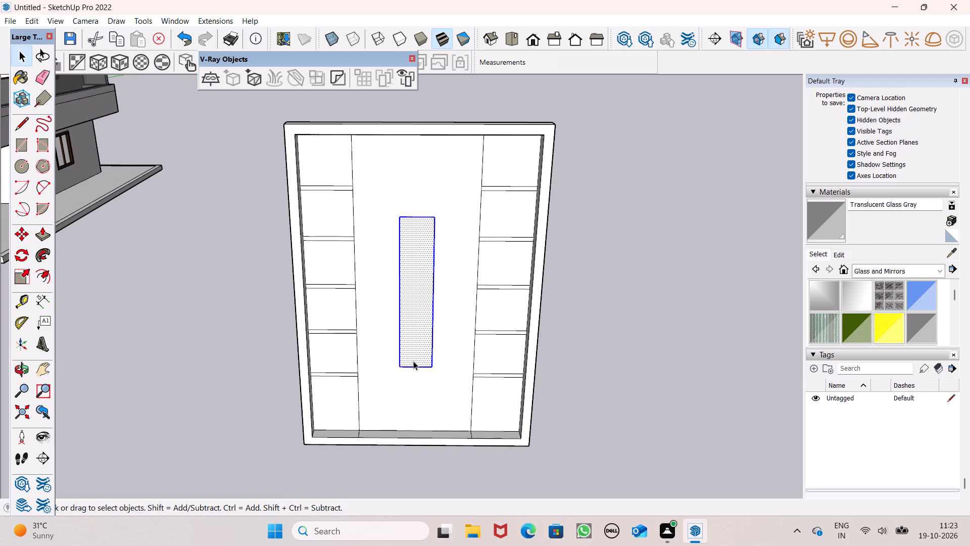
{"action": "scroll", "coordinate": [413, 361], "scroll_direction": "up", "scroll_amount": 1}
{"action": "left_click", "coordinate": [645, 370]}
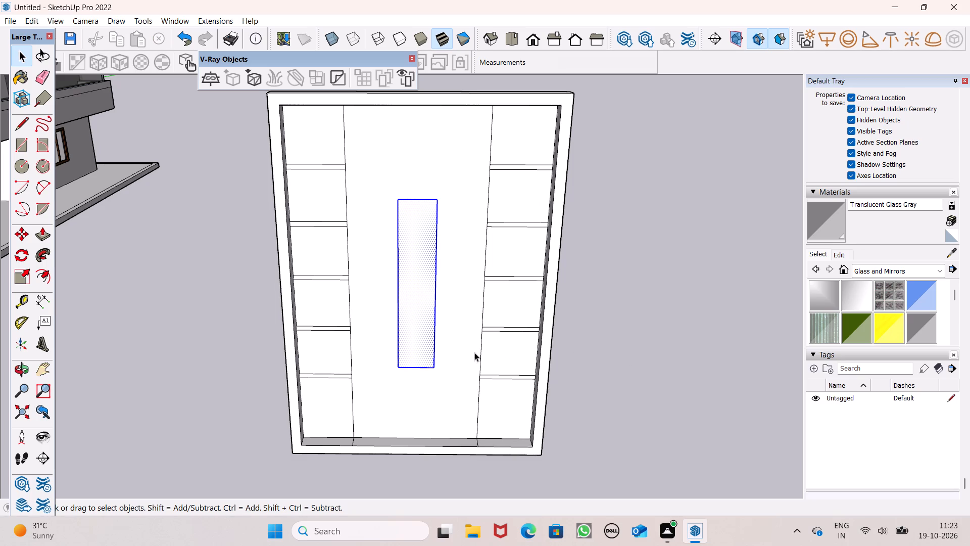
{"action": "left_click", "coordinate": [51, 276]}
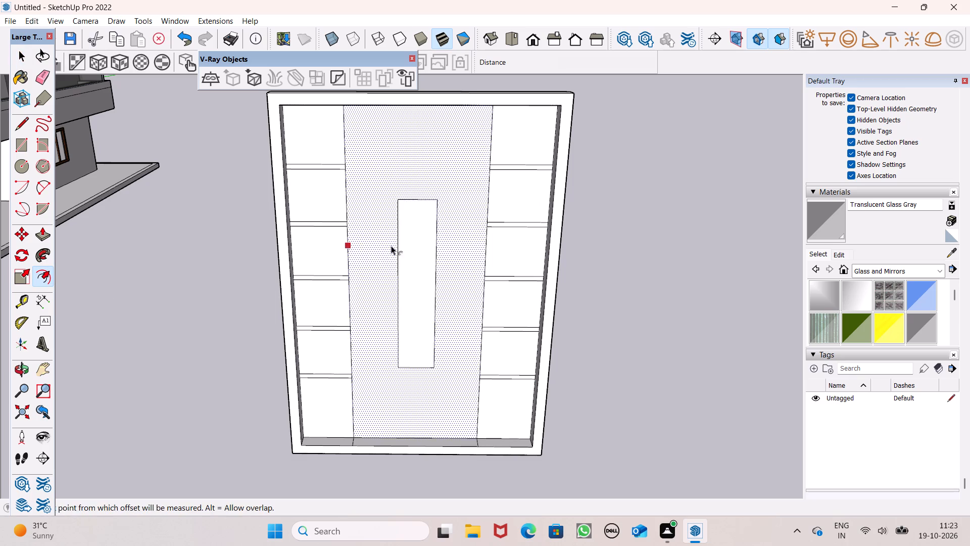
{"action": "left_click_drag", "start_coordinate": [422, 207], "coordinate": [425, 193]}
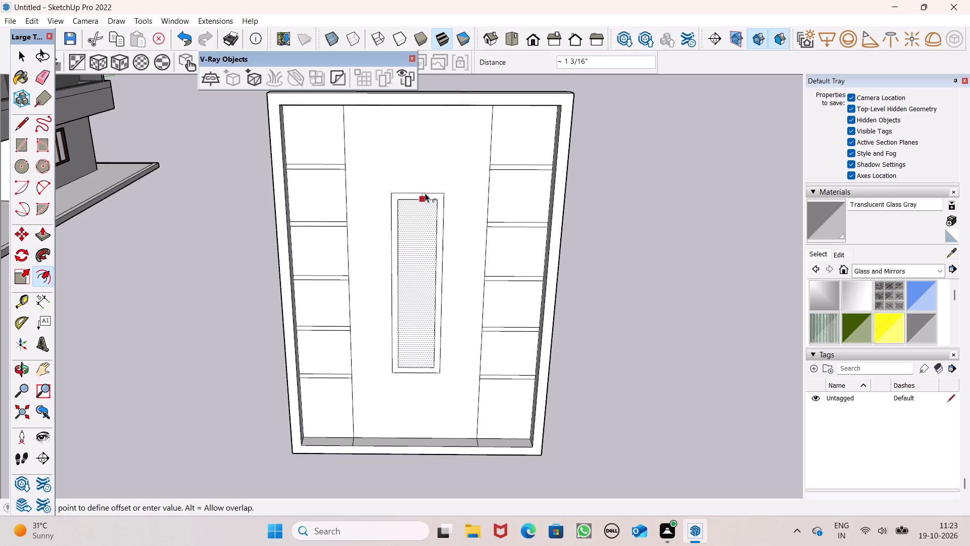
{"action": "left_click_drag", "start_coordinate": [425, 193], "coordinate": [425, 194]}
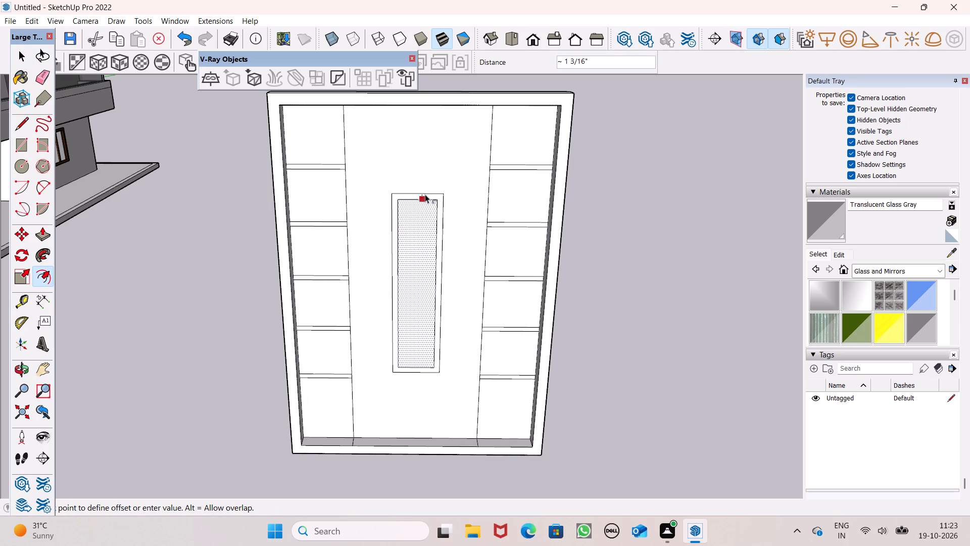
{"action": "left_click_drag", "start_coordinate": [425, 194], "coordinate": [425, 196]}
{"action": "key", "text": "space"}
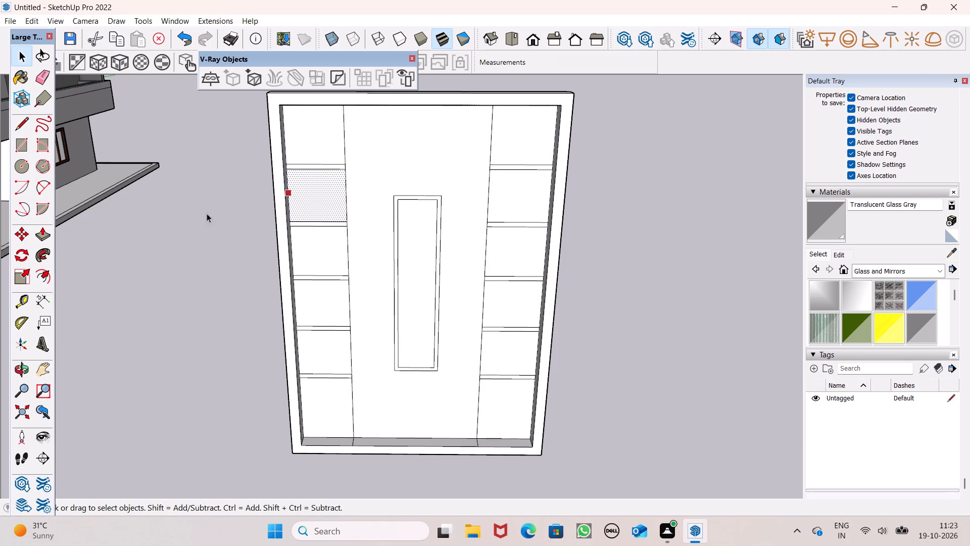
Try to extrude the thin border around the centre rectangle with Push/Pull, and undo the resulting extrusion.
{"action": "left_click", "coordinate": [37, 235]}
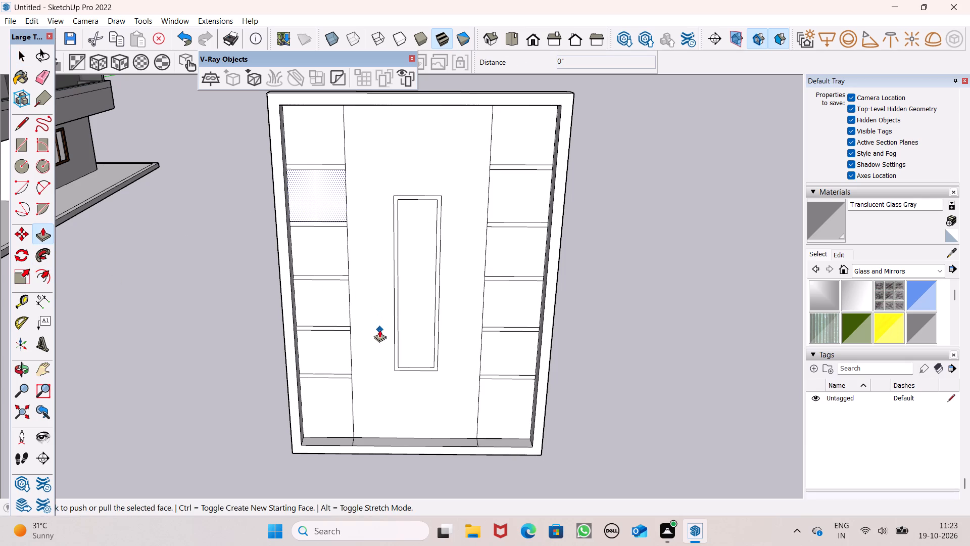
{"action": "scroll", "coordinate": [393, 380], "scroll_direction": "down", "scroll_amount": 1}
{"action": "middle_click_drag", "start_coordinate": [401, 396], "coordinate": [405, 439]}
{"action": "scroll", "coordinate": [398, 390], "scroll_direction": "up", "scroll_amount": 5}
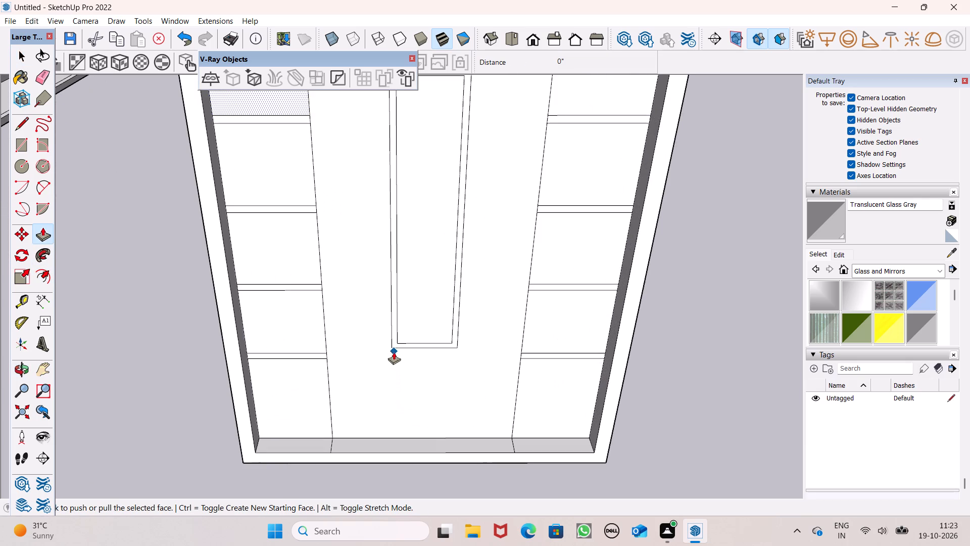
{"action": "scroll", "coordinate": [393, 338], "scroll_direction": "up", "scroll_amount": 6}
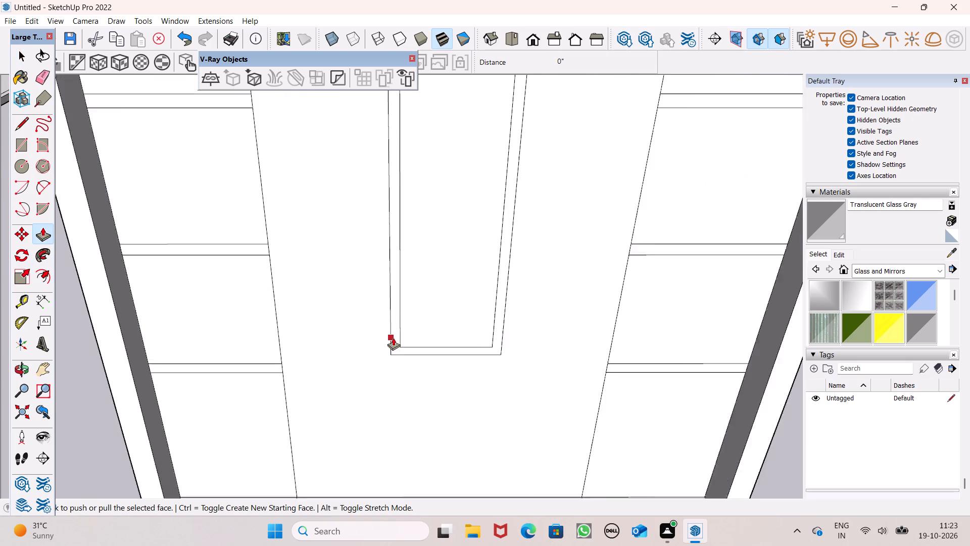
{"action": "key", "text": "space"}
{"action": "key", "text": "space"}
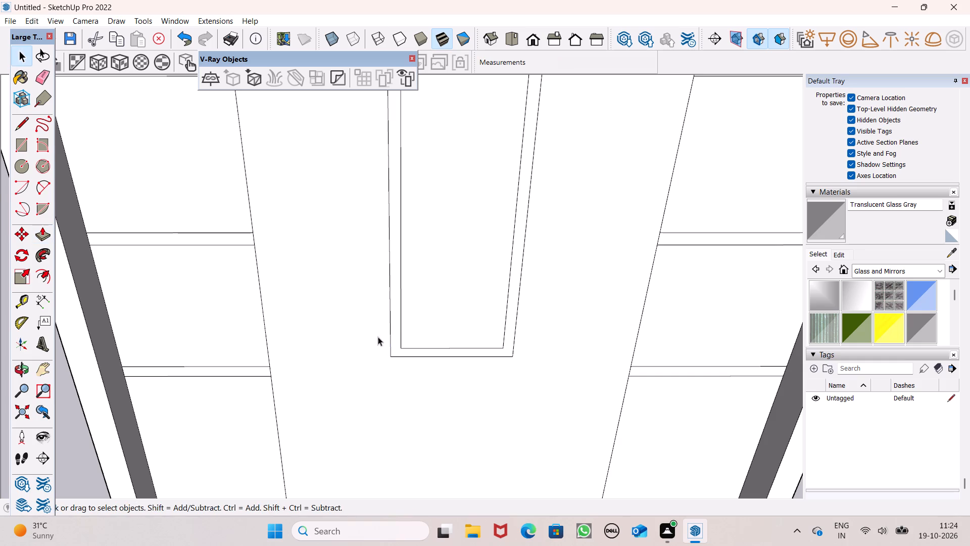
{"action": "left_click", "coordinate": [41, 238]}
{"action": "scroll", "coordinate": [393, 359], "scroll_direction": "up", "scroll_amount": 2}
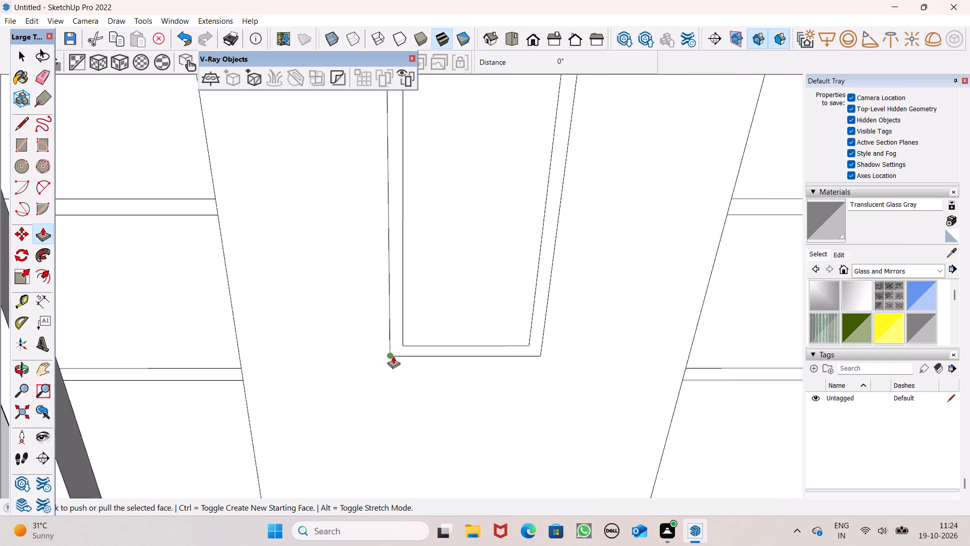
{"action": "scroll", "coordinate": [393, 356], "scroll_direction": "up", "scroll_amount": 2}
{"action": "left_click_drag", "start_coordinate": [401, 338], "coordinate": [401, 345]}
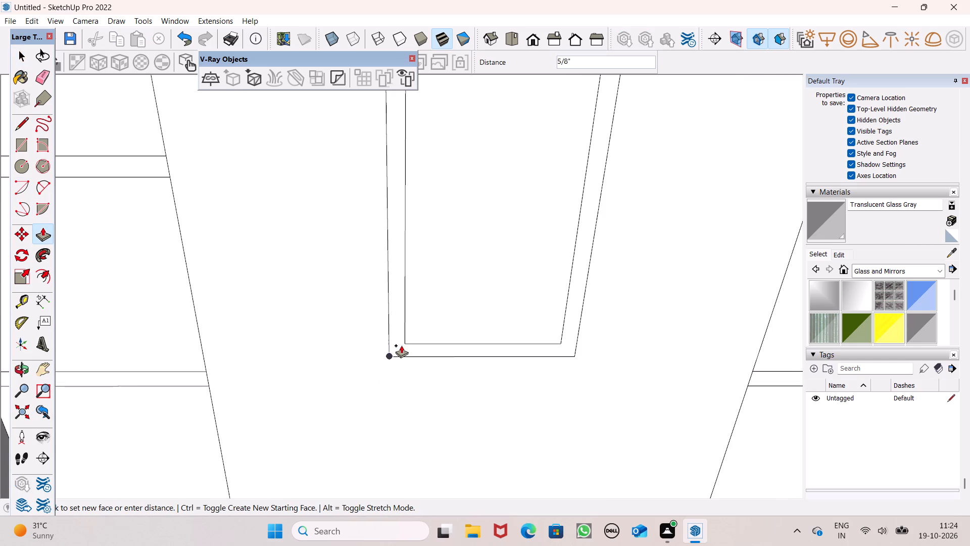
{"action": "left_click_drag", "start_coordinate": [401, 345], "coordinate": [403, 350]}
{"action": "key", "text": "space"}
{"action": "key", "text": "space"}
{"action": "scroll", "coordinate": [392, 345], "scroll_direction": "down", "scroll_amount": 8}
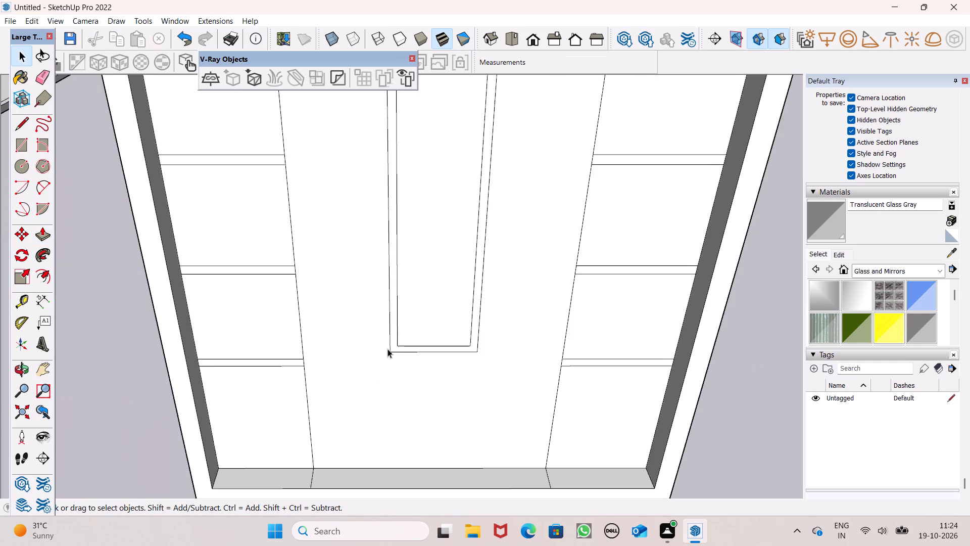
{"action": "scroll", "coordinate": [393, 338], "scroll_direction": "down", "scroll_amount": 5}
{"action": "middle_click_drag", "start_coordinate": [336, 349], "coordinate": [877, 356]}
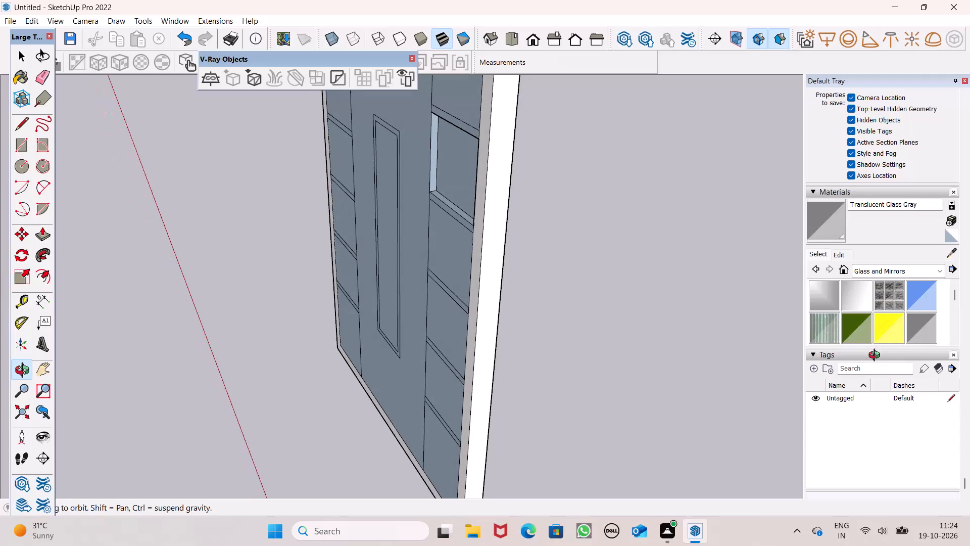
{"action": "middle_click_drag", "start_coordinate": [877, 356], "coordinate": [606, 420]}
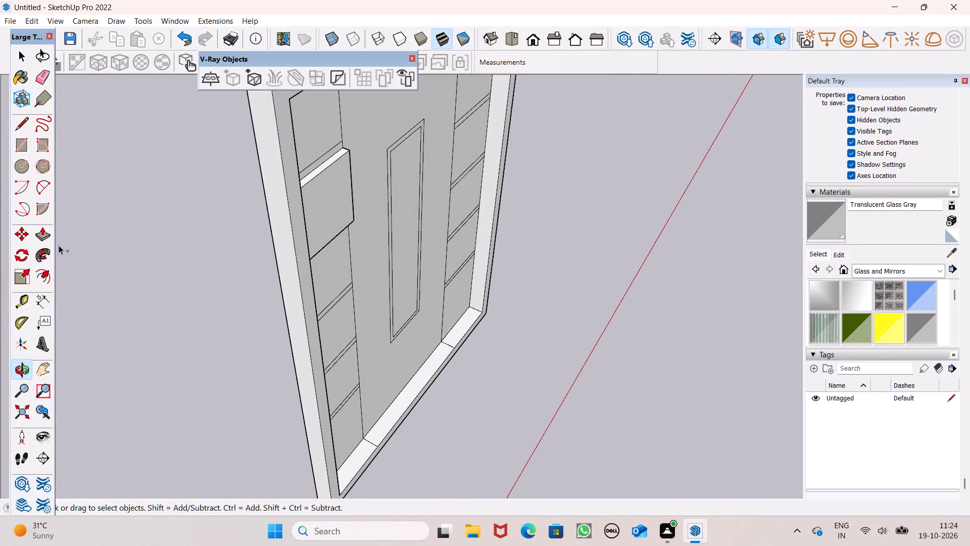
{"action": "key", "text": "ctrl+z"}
Push/Pull the thin border around the centre rectangle outward by about 15/16".
{"action": "scroll", "coordinate": [348, 196], "scroll_direction": "down", "scroll_amount": 2}
{"action": "middle_click_drag", "start_coordinate": [353, 210], "coordinate": [698, 120]}
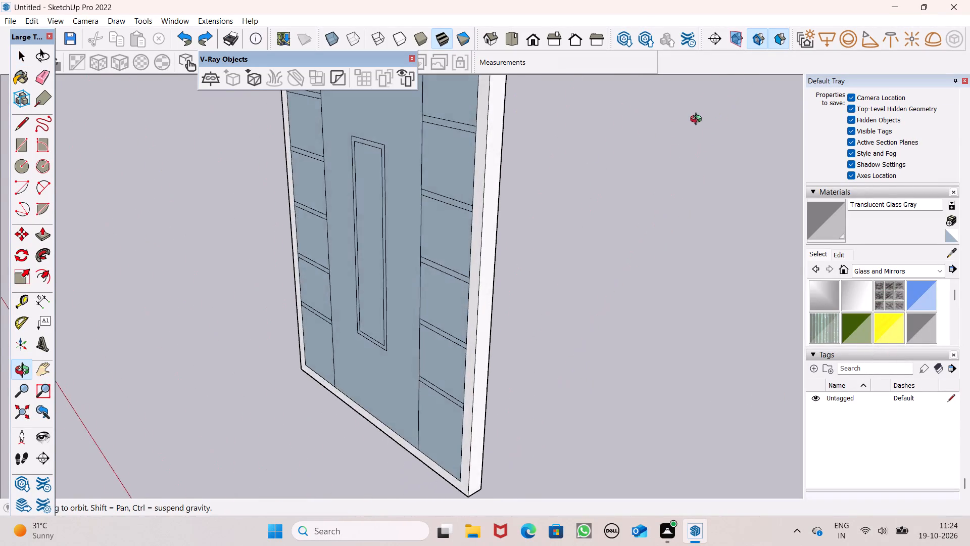
{"action": "middle_click_drag", "start_coordinate": [698, 120], "coordinate": [739, 105]}
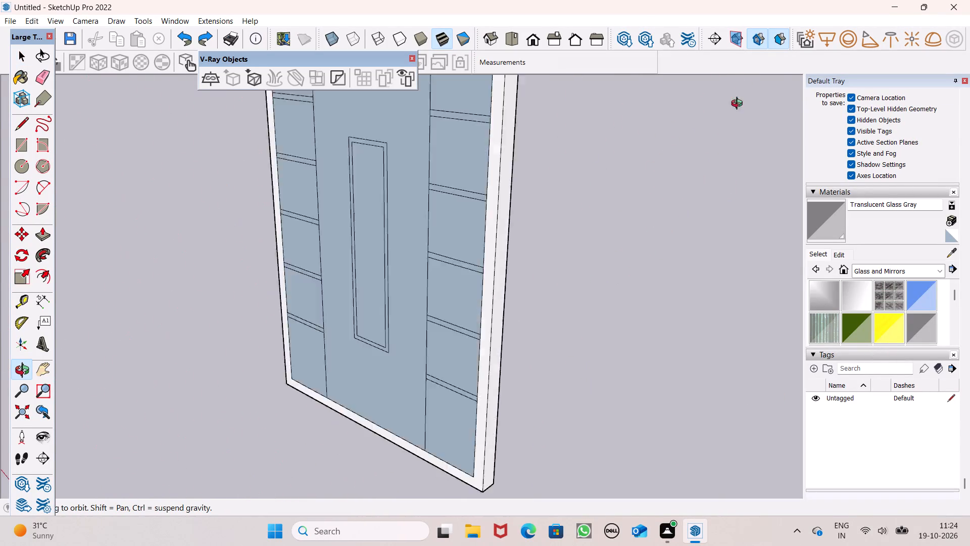
{"action": "middle_click_drag", "start_coordinate": [739, 105], "coordinate": [99, 176]}
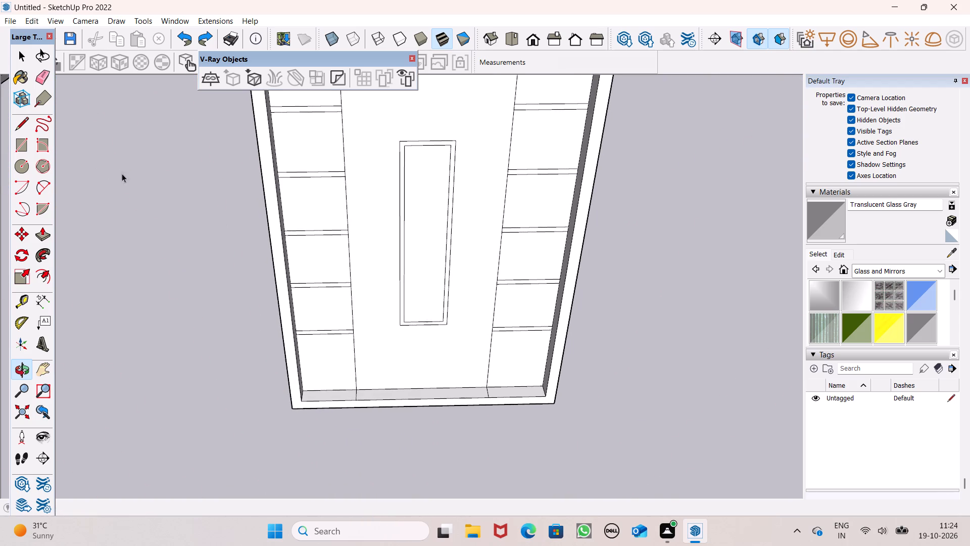
{"action": "scroll", "coordinate": [520, 229], "scroll_direction": "up", "scroll_amount": 1}
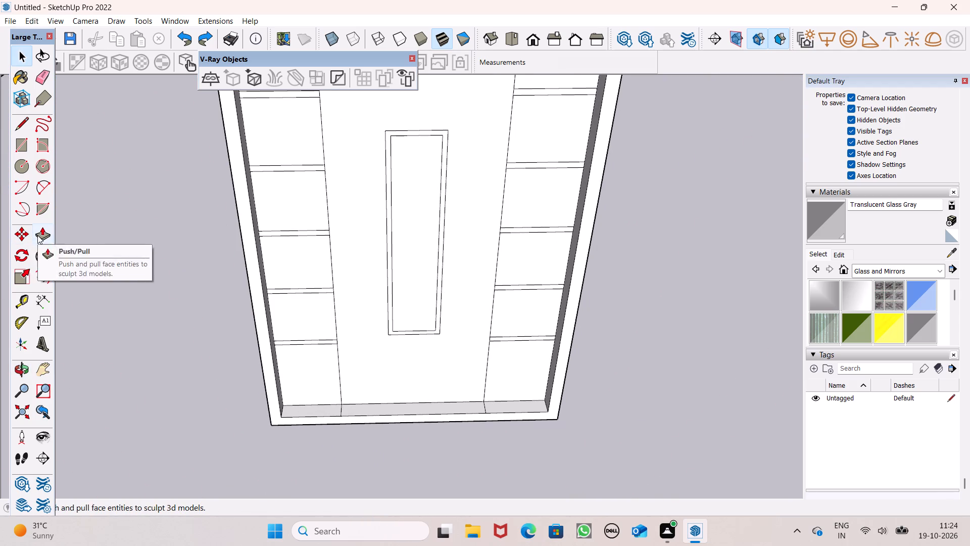
{"action": "left_click", "coordinate": [37, 235]}
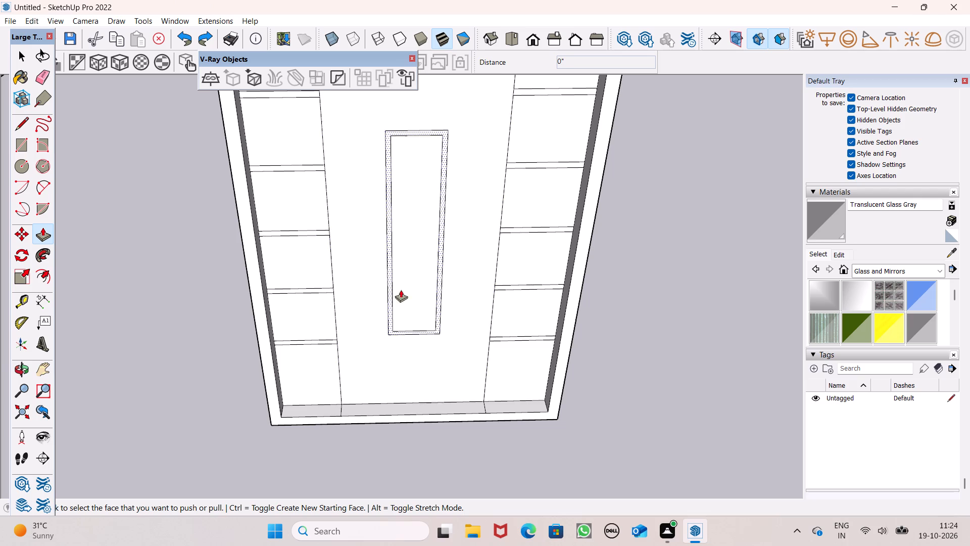
{"action": "middle_click_drag", "start_coordinate": [414, 307], "coordinate": [422, 350]}
{"action": "scroll", "coordinate": [397, 305], "scroll_direction": "up", "scroll_amount": 11}
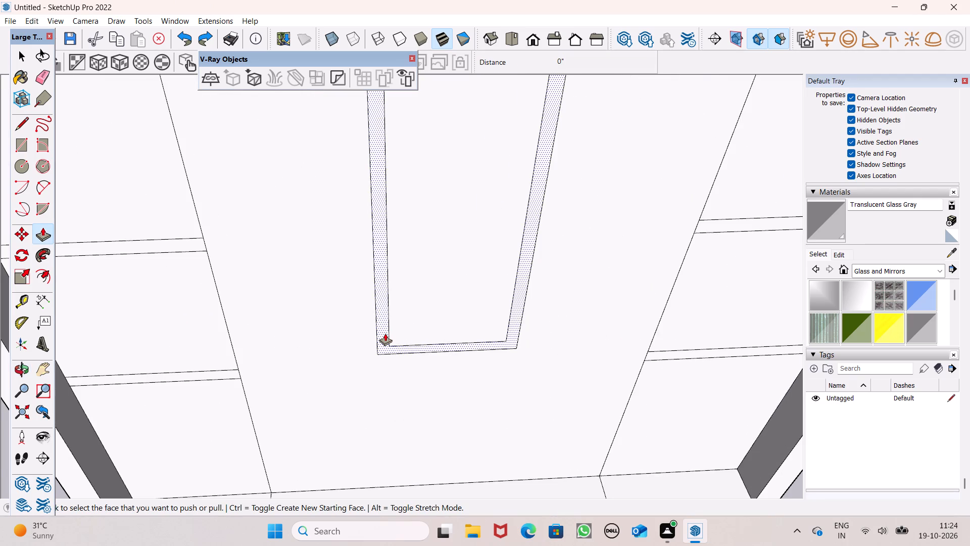
{"action": "left_click_drag", "start_coordinate": [385, 333], "coordinate": [385, 345]}
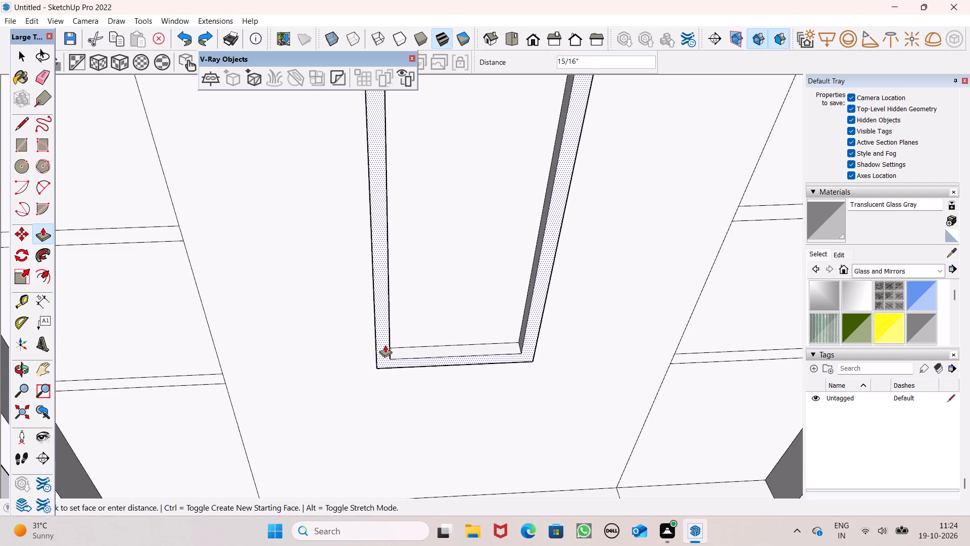
{"action": "left_click_drag", "start_coordinate": [385, 345], "coordinate": [384, 345]}
{"action": "scroll", "coordinate": [374, 277], "scroll_direction": "down", "scroll_amount": 5, "text": "ctrl"}
{"action": "key", "text": "ctrl+space"}
{"action": "scroll", "coordinate": [420, 321], "scroll_direction": "down", "scroll_amount": 5}
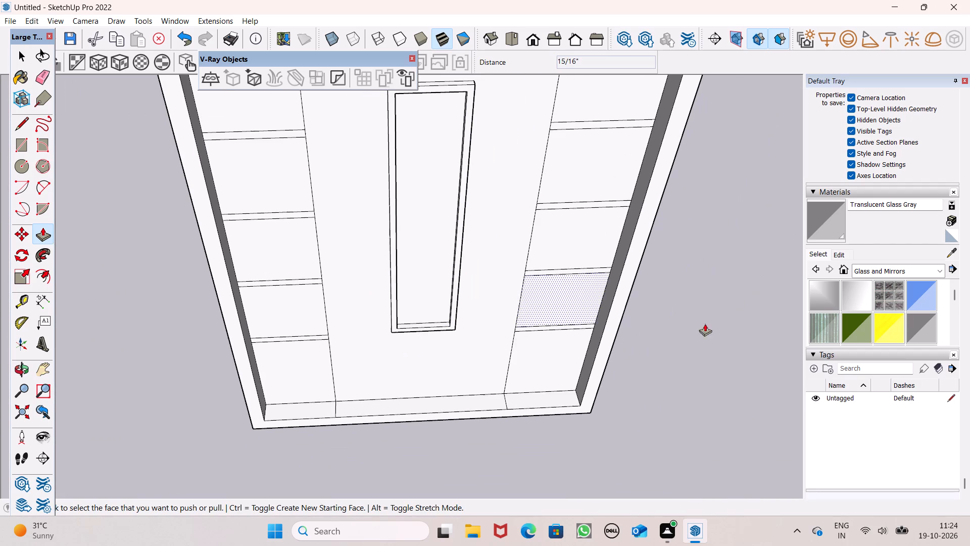
Paint the tall centre rectangle inside the raised border with the Translucent Glass Block Dark material.
{"action": "scroll", "coordinate": [900, 305], "scroll_direction": "down", "scroll_amount": 2}
{"action": "scroll", "coordinate": [901, 307], "scroll_direction": "up", "scroll_amount": 1}
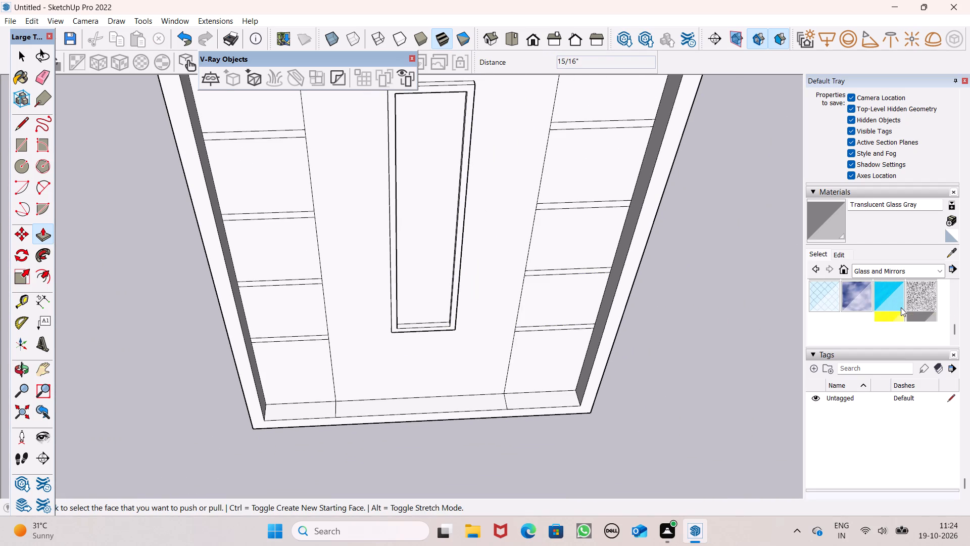
{"action": "left_click", "coordinate": [889, 292]}
{"action": "left_click", "coordinate": [429, 223]}
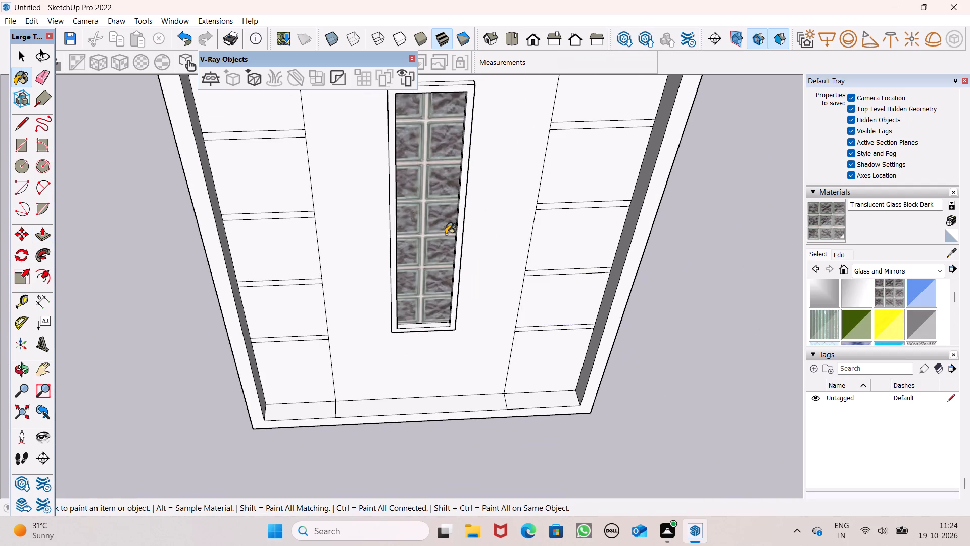
{"action": "scroll", "coordinate": [446, 234], "scroll_direction": "up", "scroll_amount": 3}
{"action": "scroll", "coordinate": [446, 235], "scroll_direction": "down", "scroll_amount": 4}
{"action": "middle_click_drag", "start_coordinate": [447, 243], "coordinate": [393, 64]}
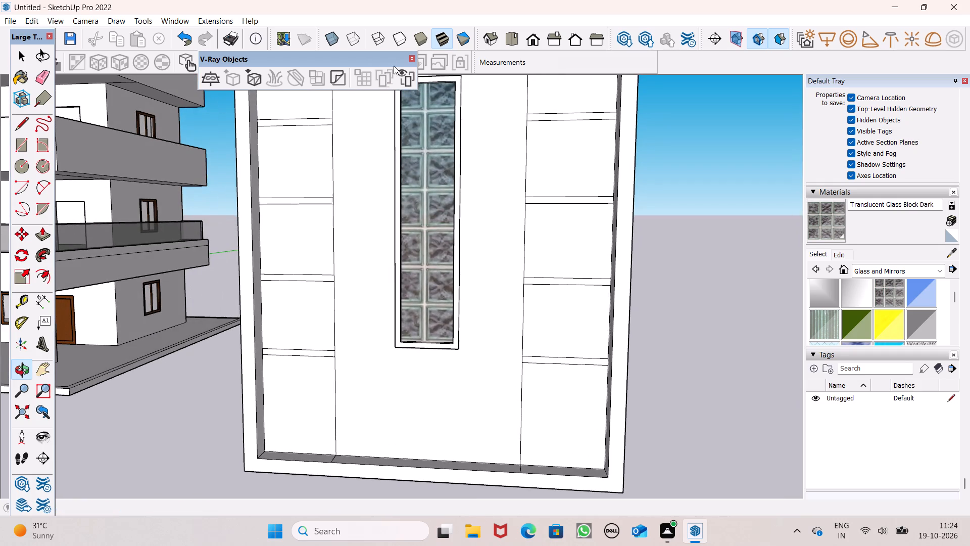
{"action": "middle_click_drag", "start_coordinate": [403, 162], "coordinate": [450, 133]}
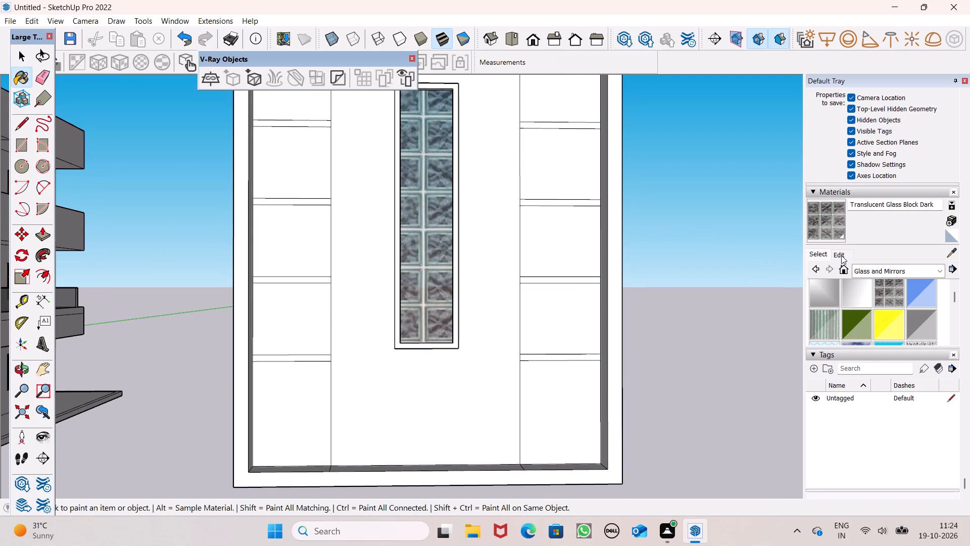
Adjust the colour of the Translucent Glass Block Dark material, setting its green value to 121.
{"action": "left_click", "coordinate": [841, 255]}
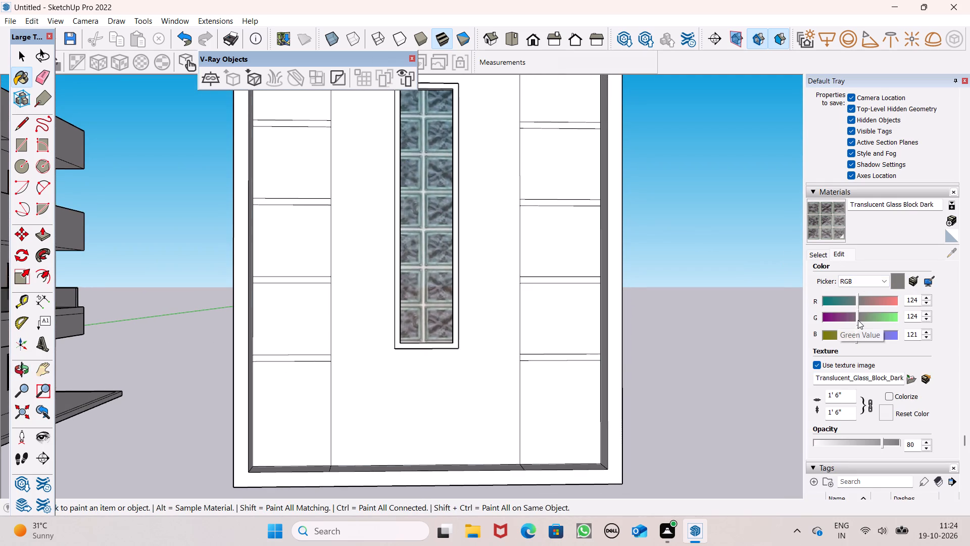
{"action": "left_click", "coordinate": [857, 320]}
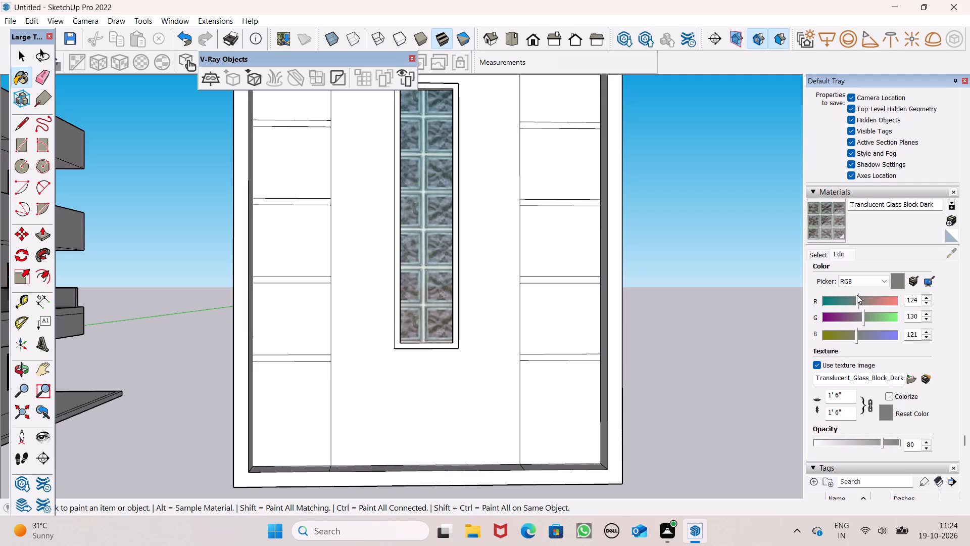
{"action": "left_click_drag", "start_coordinate": [863, 314], "coordinate": [858, 316]}
{"action": "left_click_drag", "start_coordinate": [858, 316], "coordinate": [858, 316]}
{"action": "scroll", "coordinate": [560, 243], "scroll_direction": "down", "scroll_amount": 4}
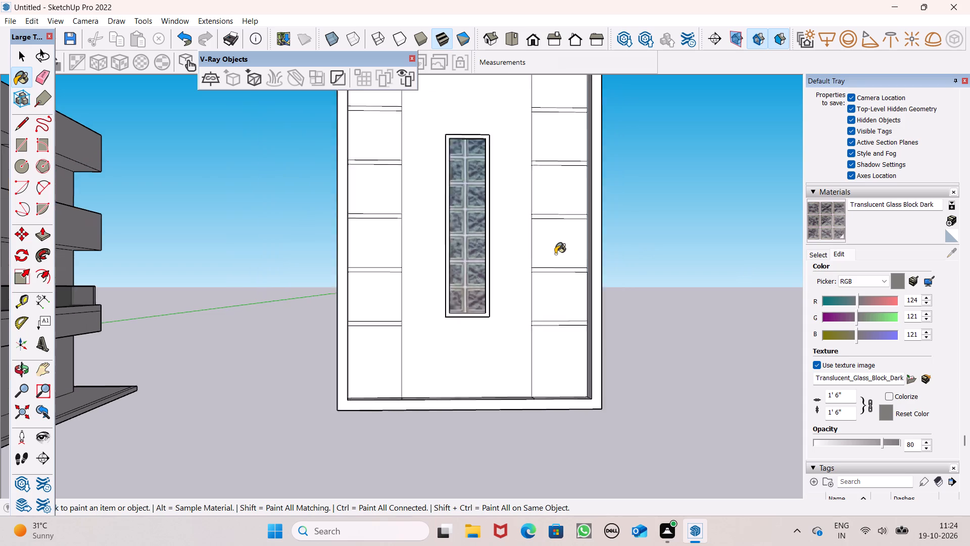
{"action": "scroll", "coordinate": [555, 254], "scroll_direction": "down", "scroll_amount": 5}
{"action": "middle_click_drag", "start_coordinate": [570, 272], "coordinate": [415, 448]}
{"action": "scroll", "coordinate": [336, 420], "scroll_direction": "up", "scroll_amount": 1}
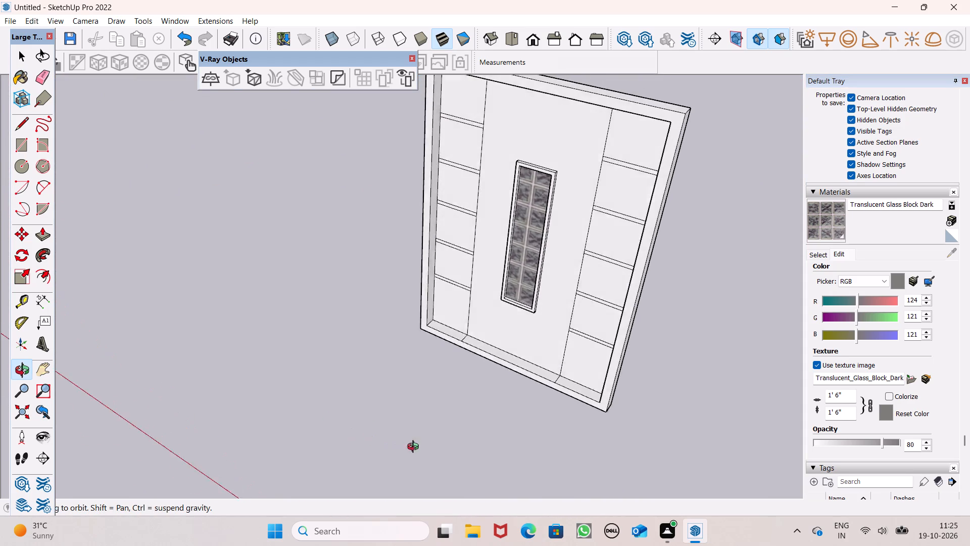
{"action": "middle_click_drag", "start_coordinate": [415, 448], "coordinate": [480, 431]}
{"action": "key", "text": "space"}
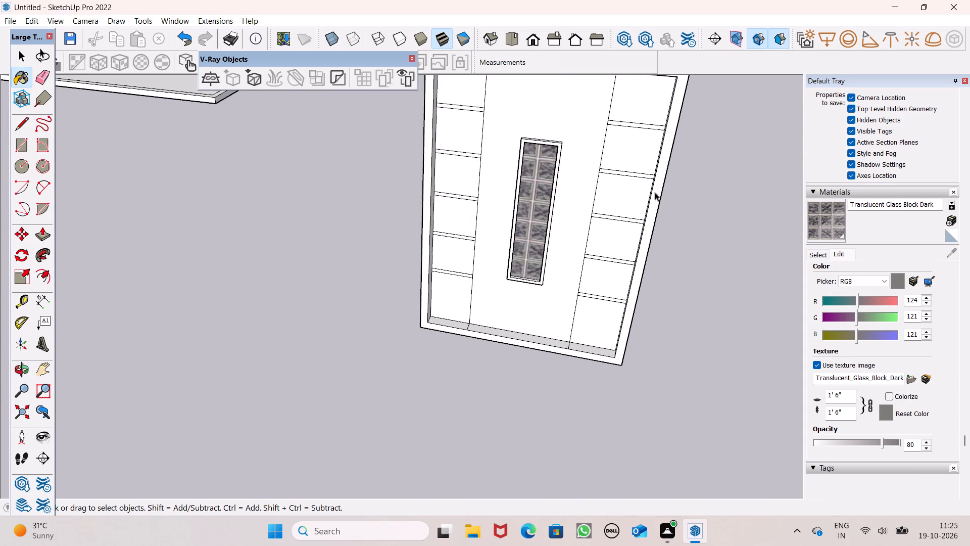
{"action": "left_click", "coordinate": [820, 259]}
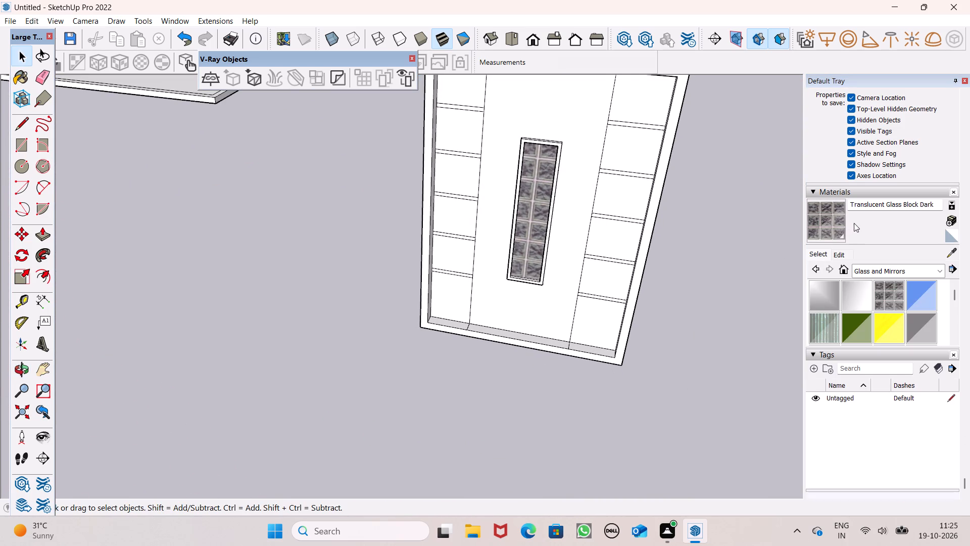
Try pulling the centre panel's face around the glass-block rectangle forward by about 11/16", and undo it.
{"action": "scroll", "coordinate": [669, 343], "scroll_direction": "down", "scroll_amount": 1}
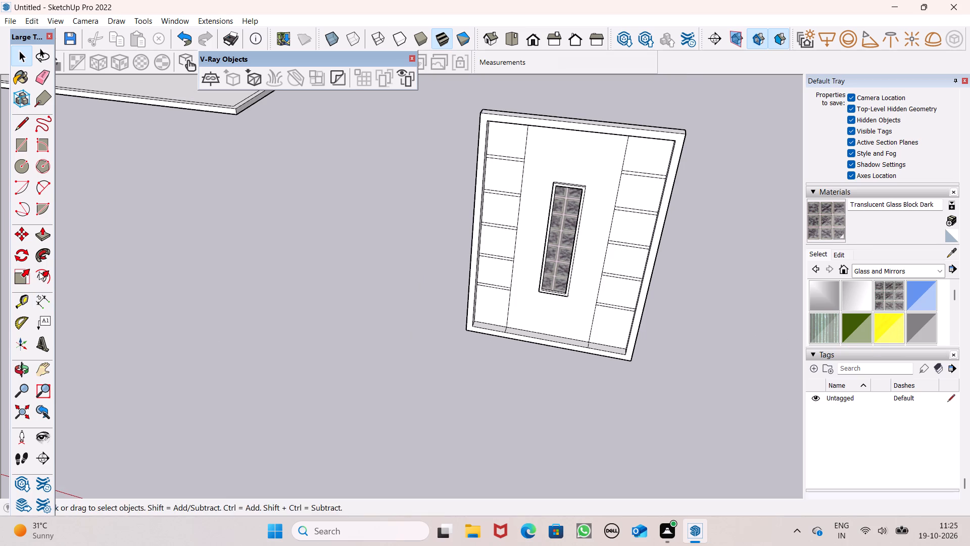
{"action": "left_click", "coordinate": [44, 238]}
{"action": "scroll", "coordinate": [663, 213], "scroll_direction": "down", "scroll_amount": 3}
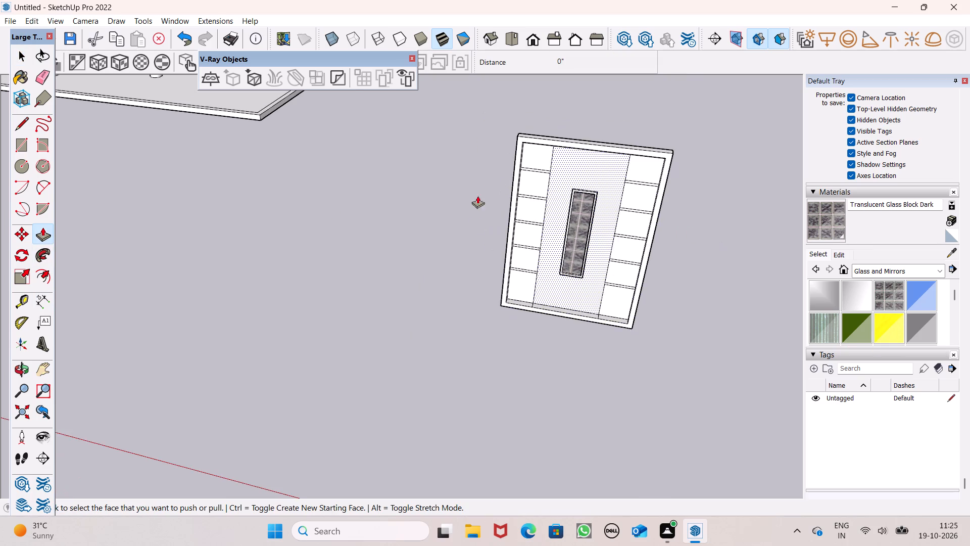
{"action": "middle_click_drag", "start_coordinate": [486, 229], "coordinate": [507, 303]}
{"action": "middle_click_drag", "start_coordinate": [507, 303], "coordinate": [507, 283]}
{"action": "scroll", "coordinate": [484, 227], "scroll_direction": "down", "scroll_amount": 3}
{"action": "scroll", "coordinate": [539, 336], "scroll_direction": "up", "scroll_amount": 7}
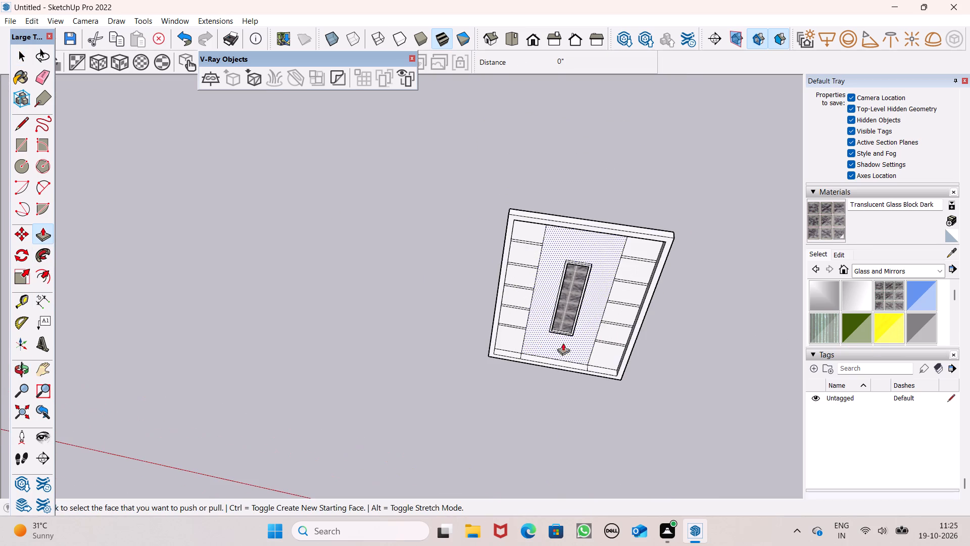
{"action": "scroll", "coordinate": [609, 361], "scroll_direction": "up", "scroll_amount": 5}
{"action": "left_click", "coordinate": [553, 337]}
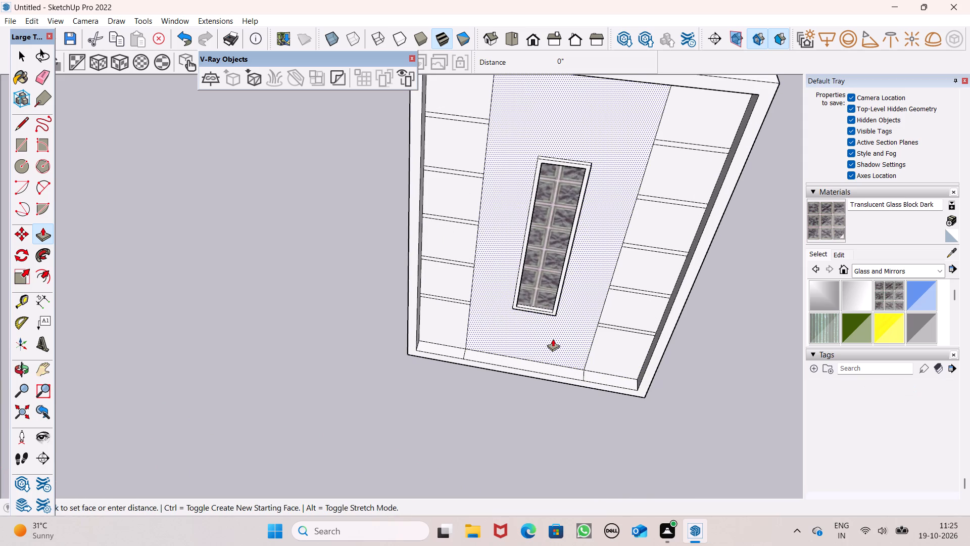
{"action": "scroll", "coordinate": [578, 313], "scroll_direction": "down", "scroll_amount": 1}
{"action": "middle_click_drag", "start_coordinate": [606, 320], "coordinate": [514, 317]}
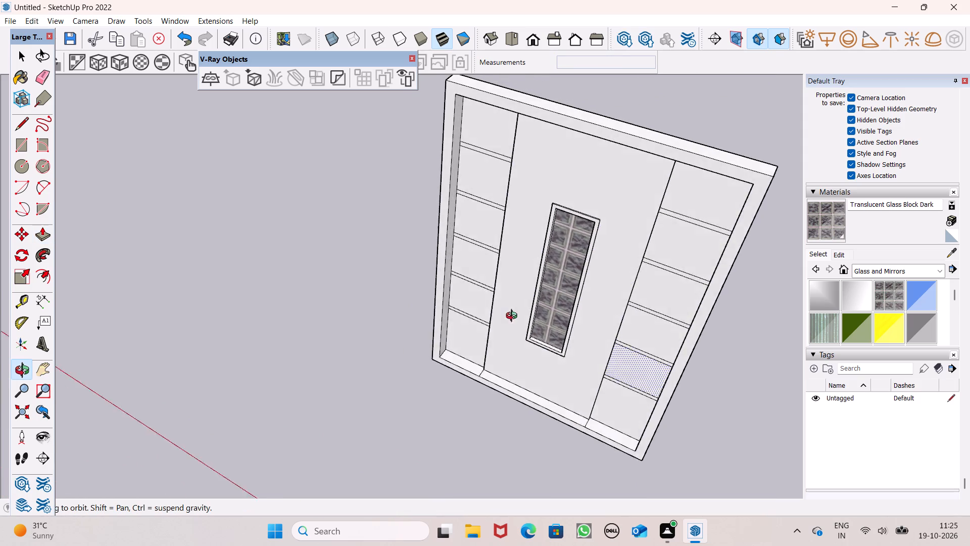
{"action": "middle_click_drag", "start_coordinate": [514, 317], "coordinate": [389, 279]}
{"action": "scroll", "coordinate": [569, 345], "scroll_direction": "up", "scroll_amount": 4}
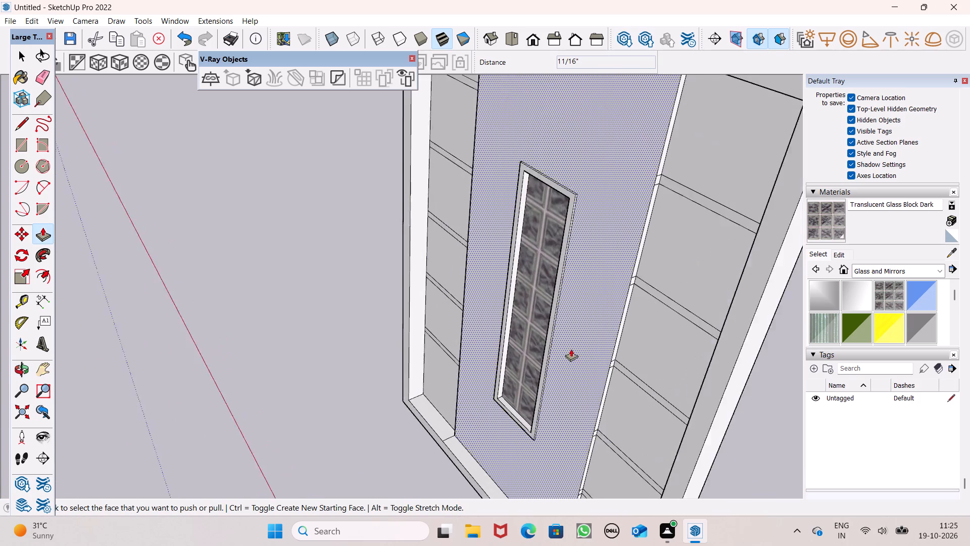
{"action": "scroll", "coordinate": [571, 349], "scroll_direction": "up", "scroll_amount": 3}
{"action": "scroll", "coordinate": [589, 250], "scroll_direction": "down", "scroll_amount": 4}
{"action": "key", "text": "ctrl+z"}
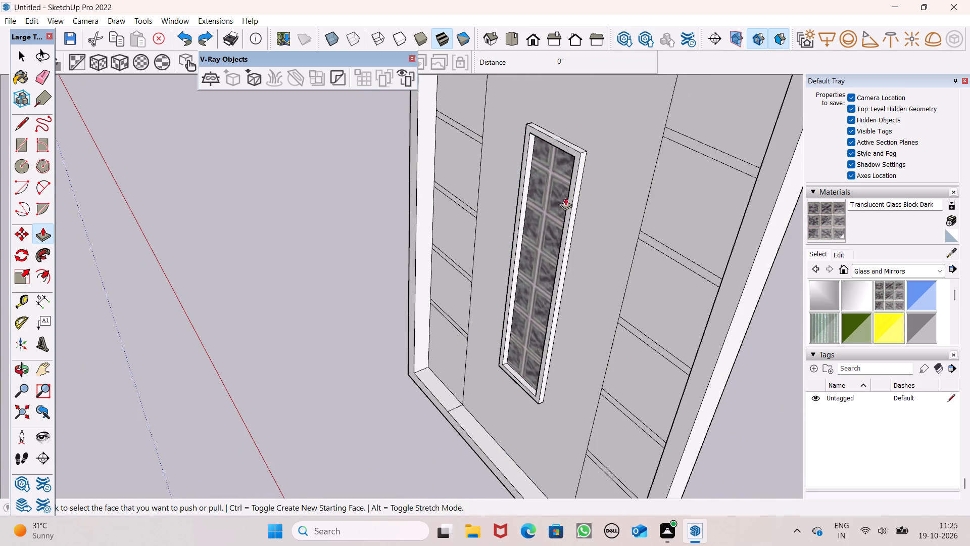
Push/Pull the thin raised border around the centre glass-block pane further outward.
{"action": "scroll", "coordinate": [559, 316], "scroll_direction": "up", "scroll_amount": 5}
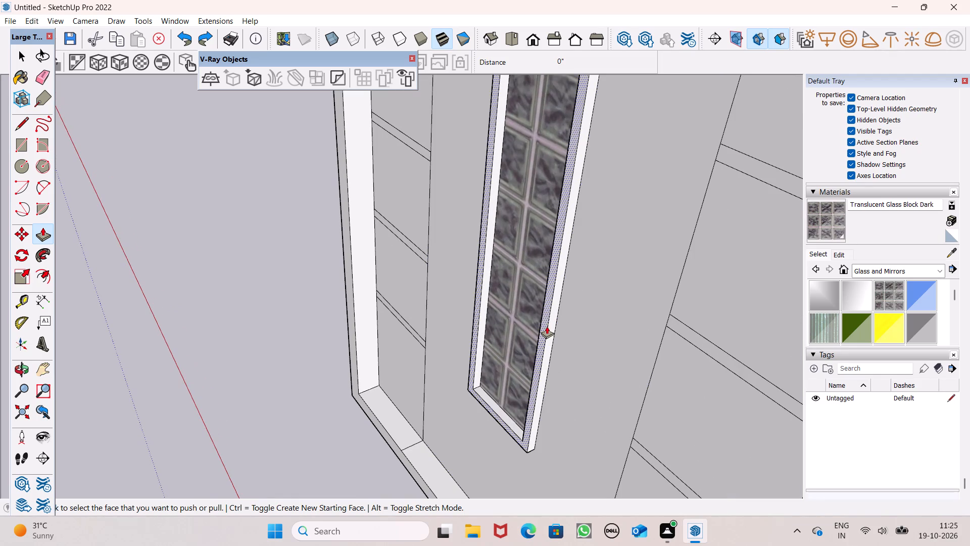
{"action": "left_click_drag", "start_coordinate": [547, 326], "coordinate": [541, 335]}
Push/Pull the centre panel's face around the glass-block border forward by about 3/4".
{"action": "left_click_drag", "start_coordinate": [566, 349], "coordinate": [568, 354]}
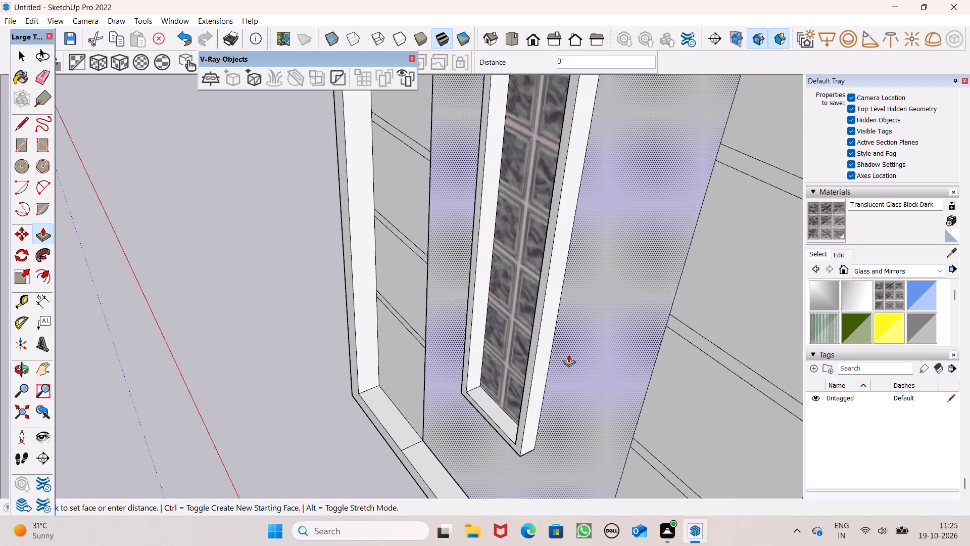
{"action": "left_click_drag", "start_coordinate": [568, 354], "coordinate": [563, 359]}
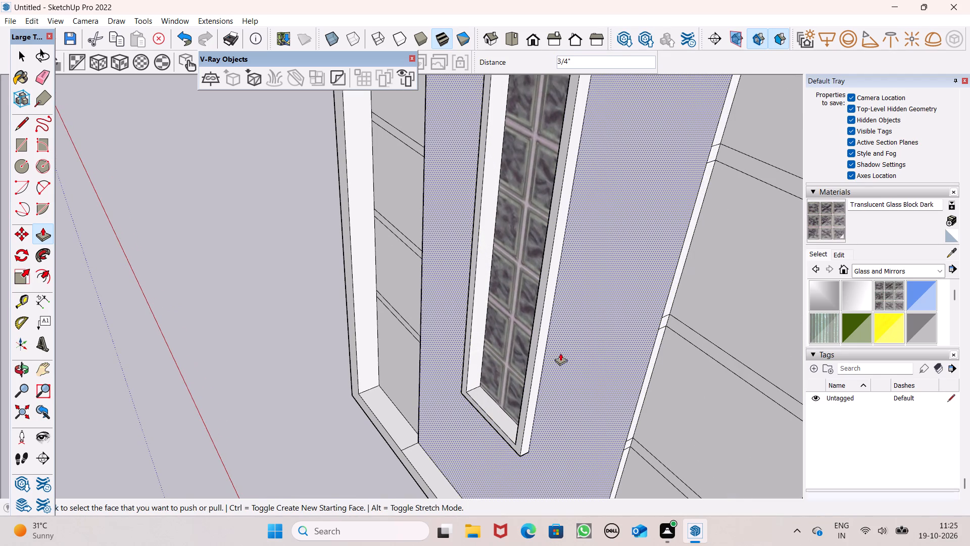
{"action": "scroll", "coordinate": [603, 289], "scroll_direction": "down", "scroll_amount": 11}
{"action": "middle_click_drag", "start_coordinate": [604, 300], "coordinate": [737, 280]}
{"action": "key", "text": "space"}
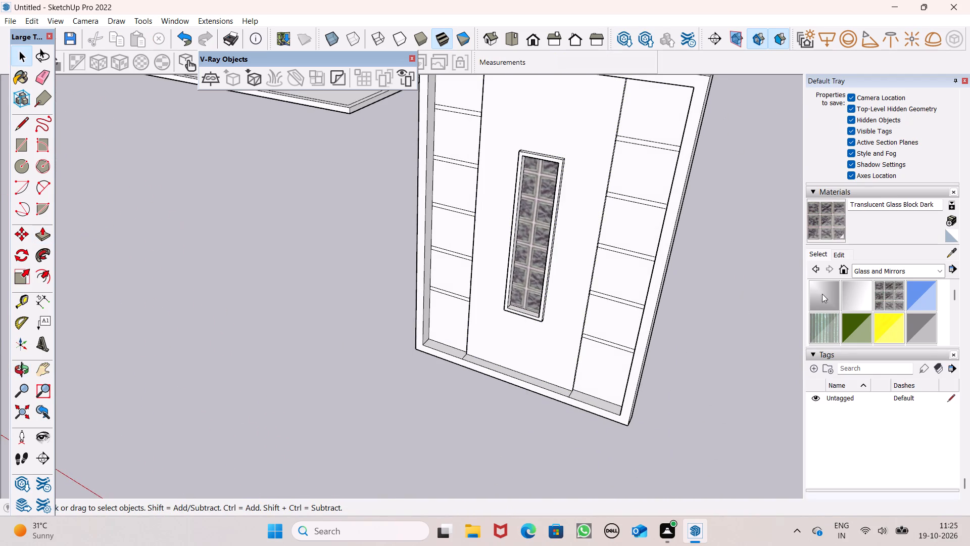
Paint the six panes in the unit's left side column with the Translucent Glass Gray material.
{"action": "left_click", "coordinate": [918, 321]}
{"action": "right_click_drag", "start_coordinate": [805, 68], "coordinate": [688, 2]}
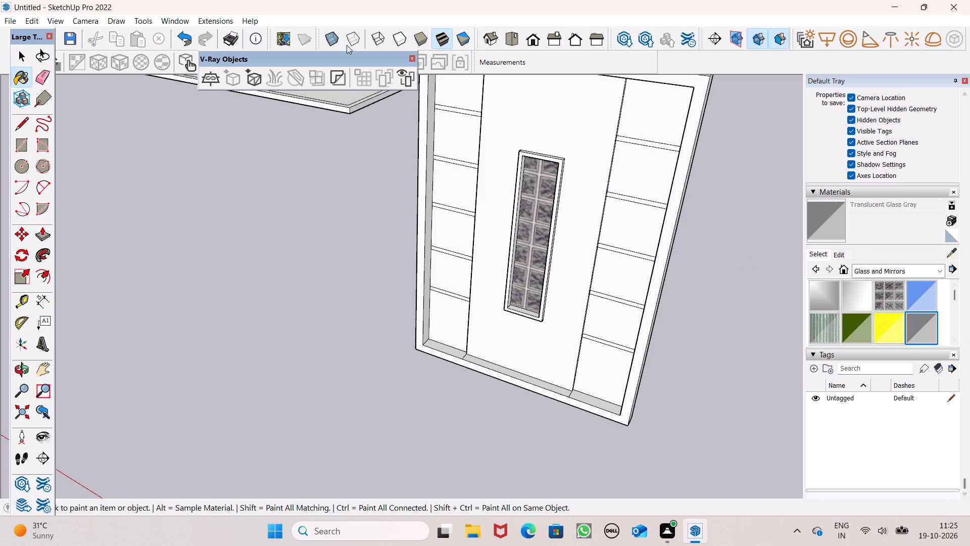
{"action": "middle_click_drag", "start_coordinate": [385, 207], "coordinate": [423, 223]}
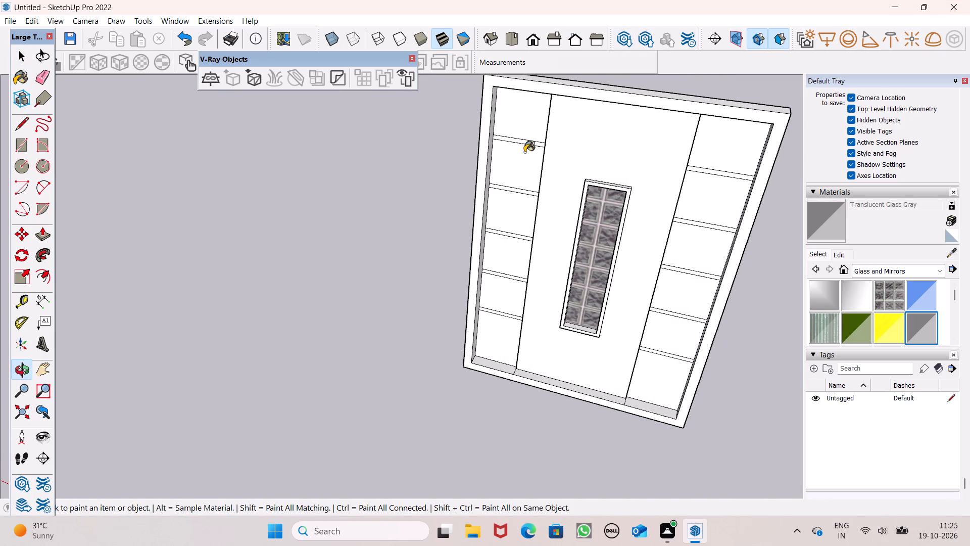
{"action": "left_click_drag", "start_coordinate": [519, 105], "coordinate": [519, 112]}
{"action": "left_click", "coordinate": [512, 182]}
{"action": "left_click", "coordinate": [508, 232]}
{"action": "left_click", "coordinate": [503, 250]}
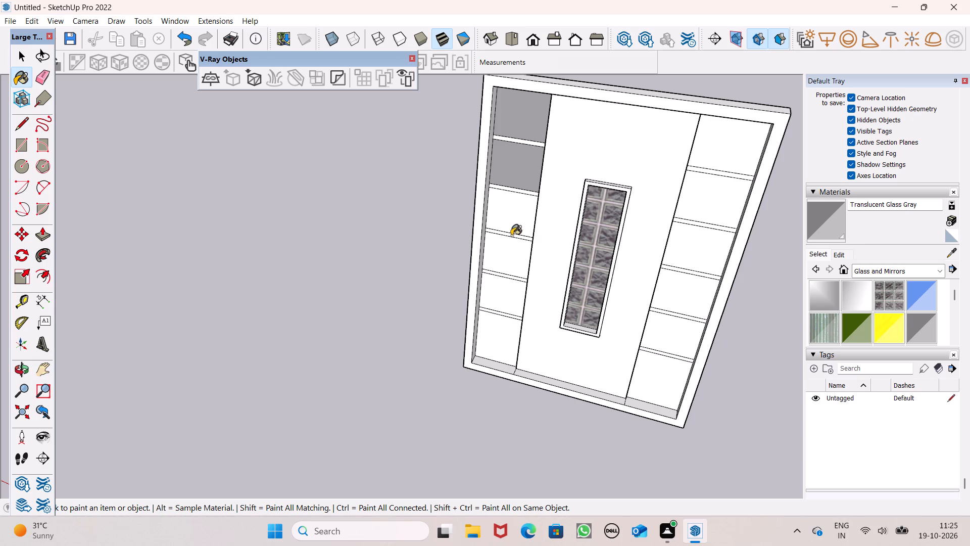
{"action": "left_click", "coordinate": [516, 213]}
{"action": "left_click", "coordinate": [501, 303]}
{"action": "left_click", "coordinate": [499, 327]}
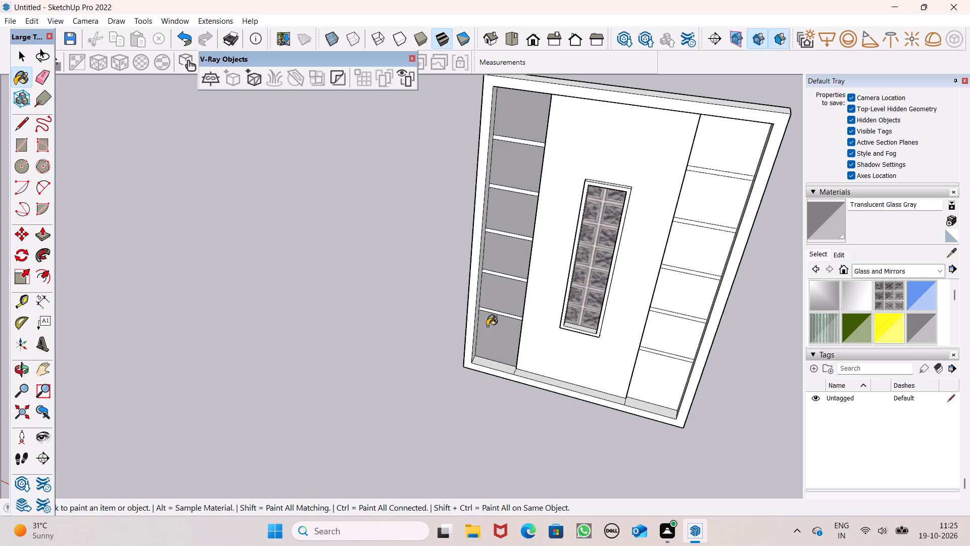
Paint the six panes in the unit's right side column with the Translucent Glass Gray material.
{"action": "scroll", "coordinate": [458, 310], "scroll_direction": "down", "scroll_amount": 2}
{"action": "scroll", "coordinate": [634, 238], "scroll_direction": "up", "scroll_amount": 4}
{"action": "left_click", "coordinate": [590, 209]}
{"action": "left_click", "coordinate": [582, 255]}
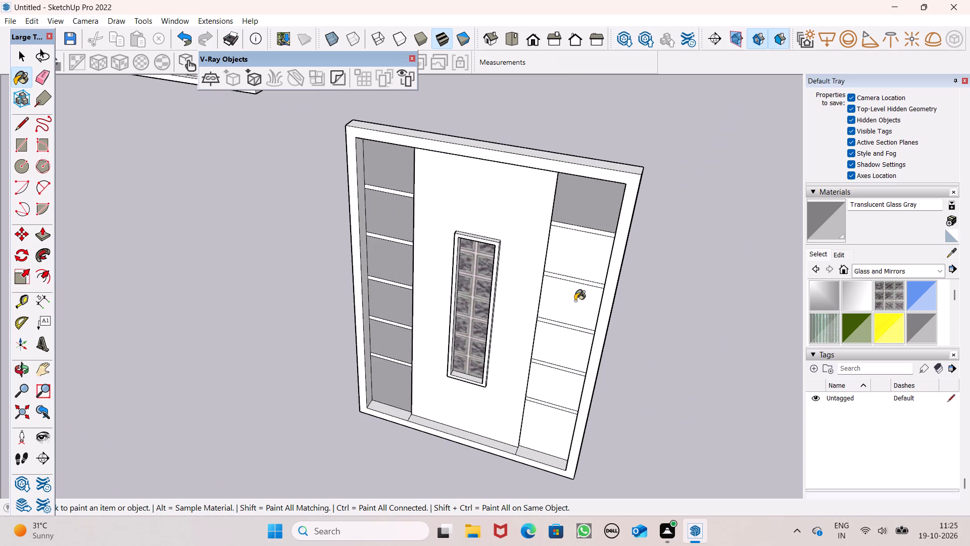
{"action": "left_click", "coordinate": [575, 301]}
{"action": "left_click", "coordinate": [566, 330]}
{"action": "left_click", "coordinate": [550, 398]}
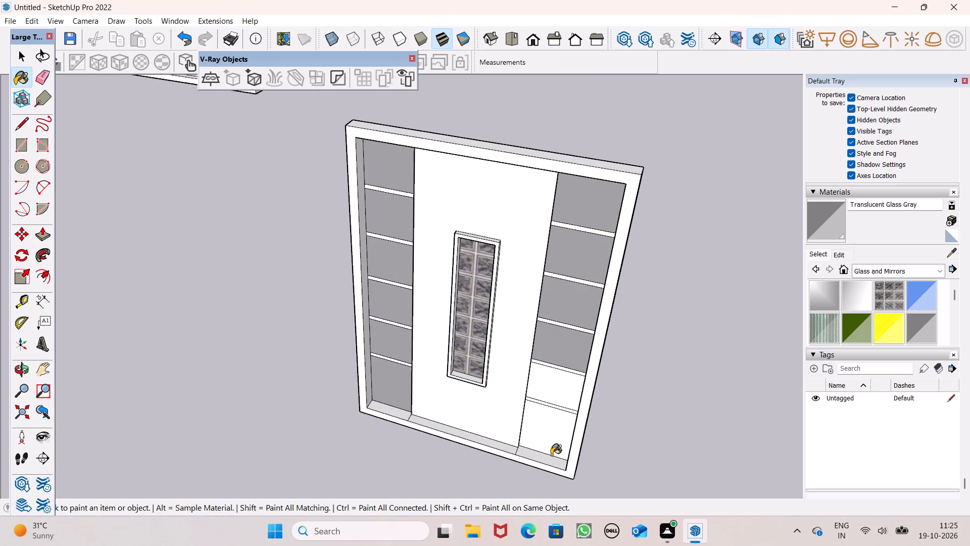
{"action": "left_click", "coordinate": [551, 443]}
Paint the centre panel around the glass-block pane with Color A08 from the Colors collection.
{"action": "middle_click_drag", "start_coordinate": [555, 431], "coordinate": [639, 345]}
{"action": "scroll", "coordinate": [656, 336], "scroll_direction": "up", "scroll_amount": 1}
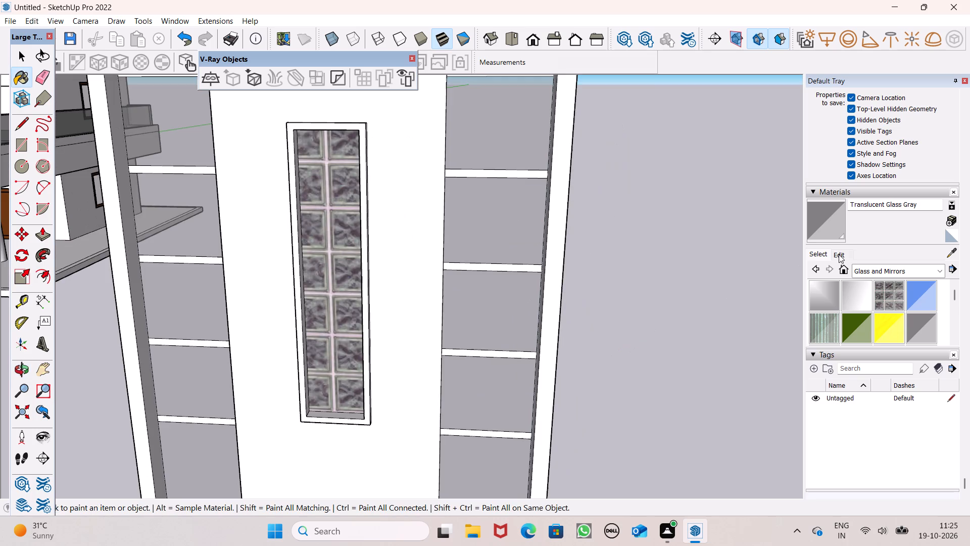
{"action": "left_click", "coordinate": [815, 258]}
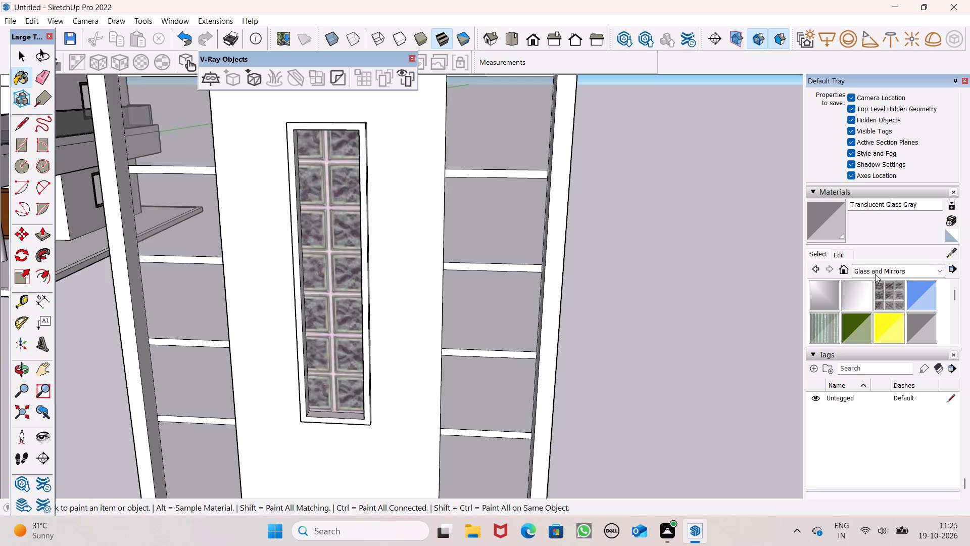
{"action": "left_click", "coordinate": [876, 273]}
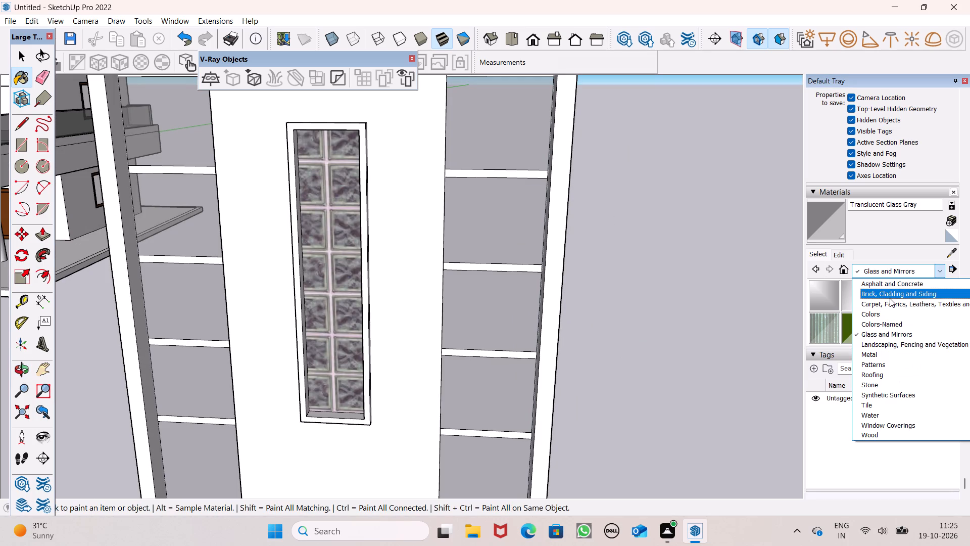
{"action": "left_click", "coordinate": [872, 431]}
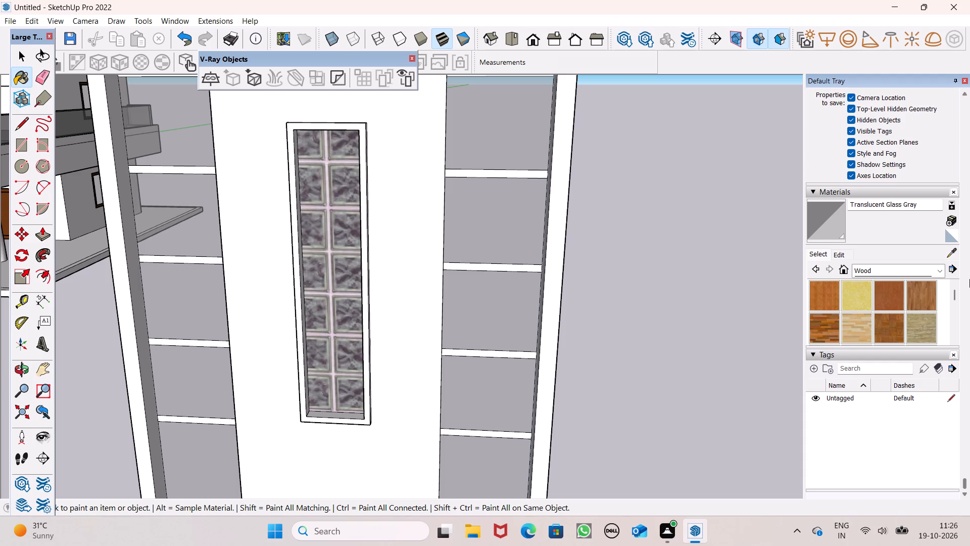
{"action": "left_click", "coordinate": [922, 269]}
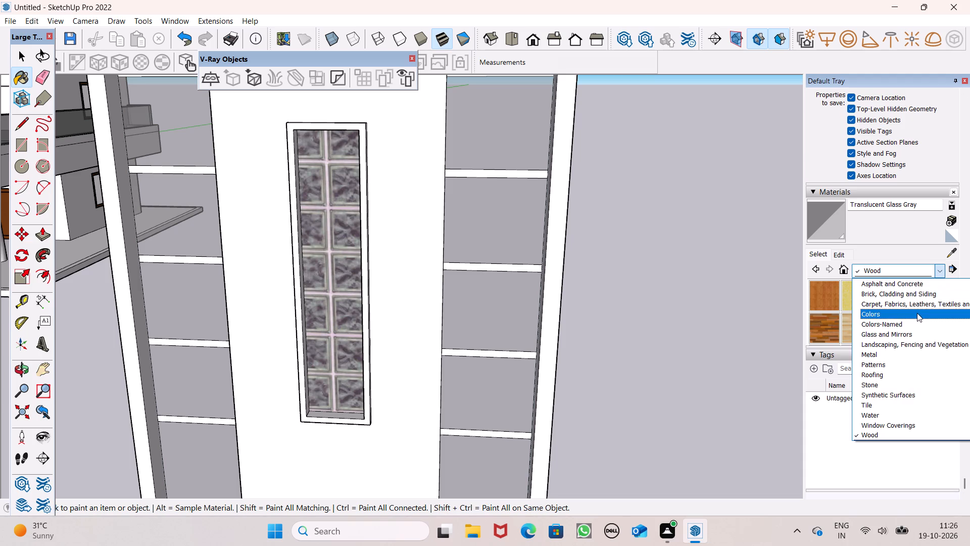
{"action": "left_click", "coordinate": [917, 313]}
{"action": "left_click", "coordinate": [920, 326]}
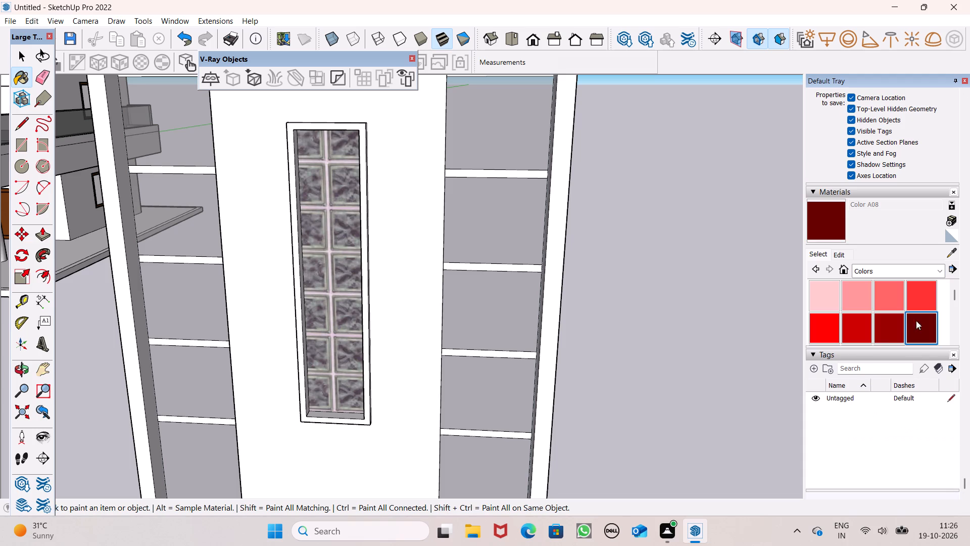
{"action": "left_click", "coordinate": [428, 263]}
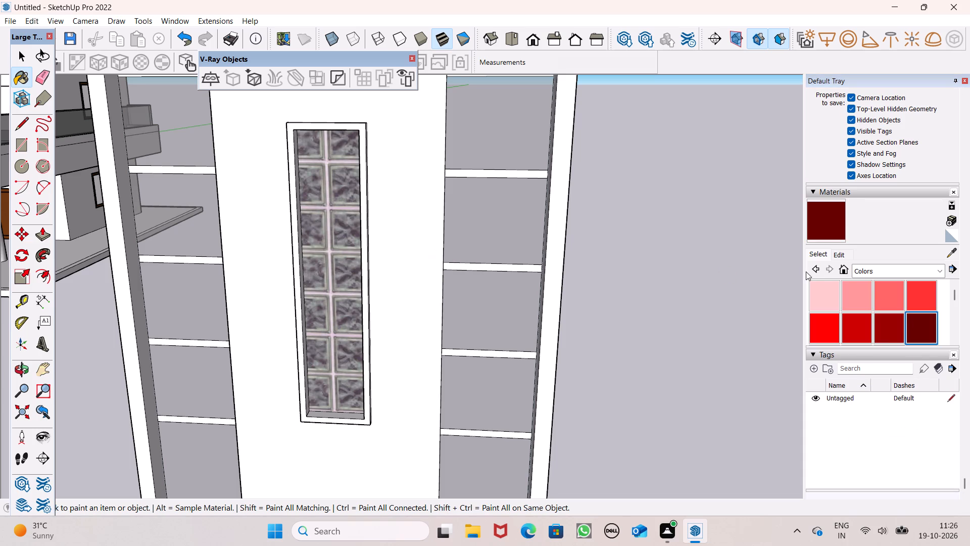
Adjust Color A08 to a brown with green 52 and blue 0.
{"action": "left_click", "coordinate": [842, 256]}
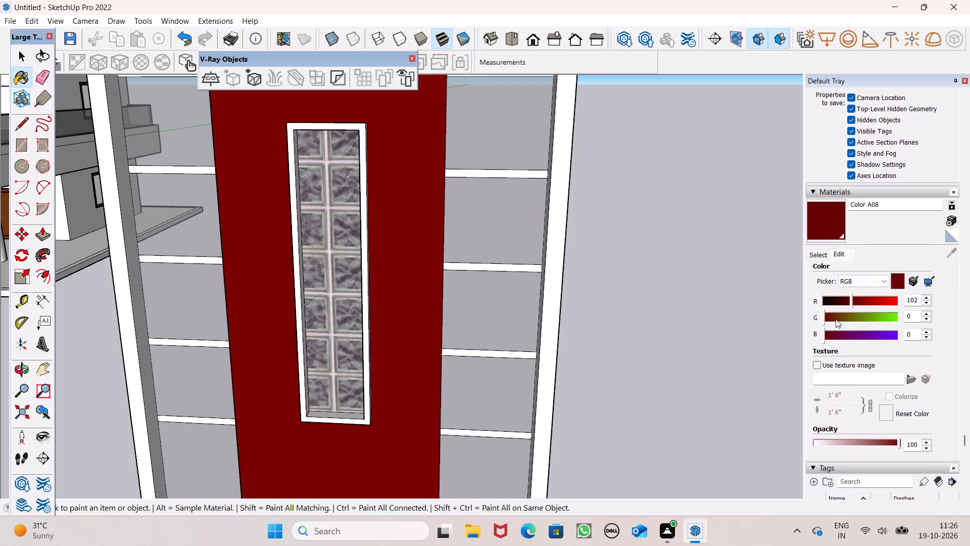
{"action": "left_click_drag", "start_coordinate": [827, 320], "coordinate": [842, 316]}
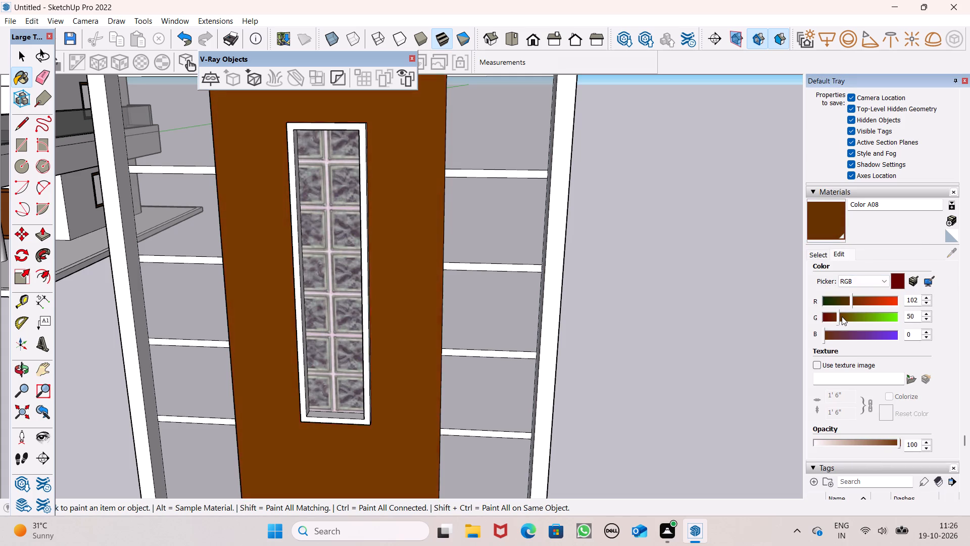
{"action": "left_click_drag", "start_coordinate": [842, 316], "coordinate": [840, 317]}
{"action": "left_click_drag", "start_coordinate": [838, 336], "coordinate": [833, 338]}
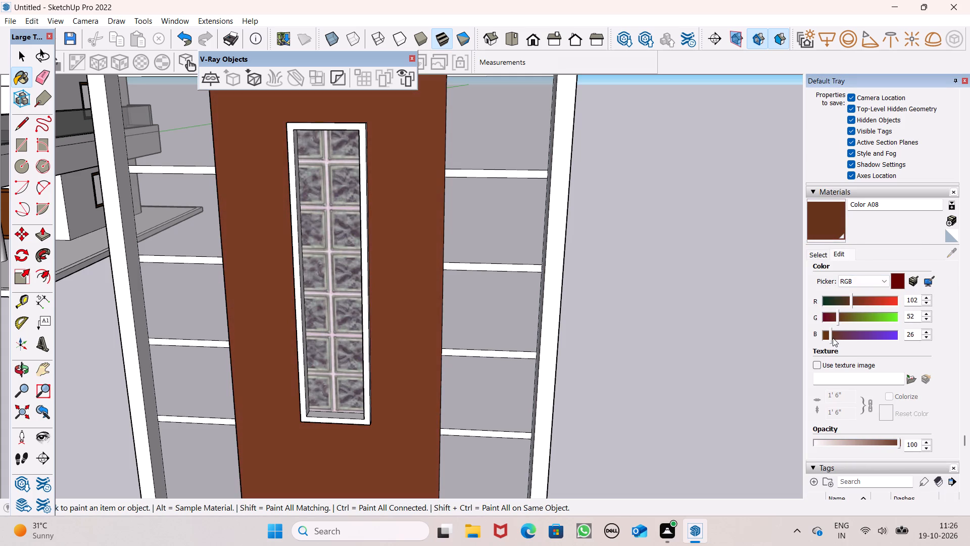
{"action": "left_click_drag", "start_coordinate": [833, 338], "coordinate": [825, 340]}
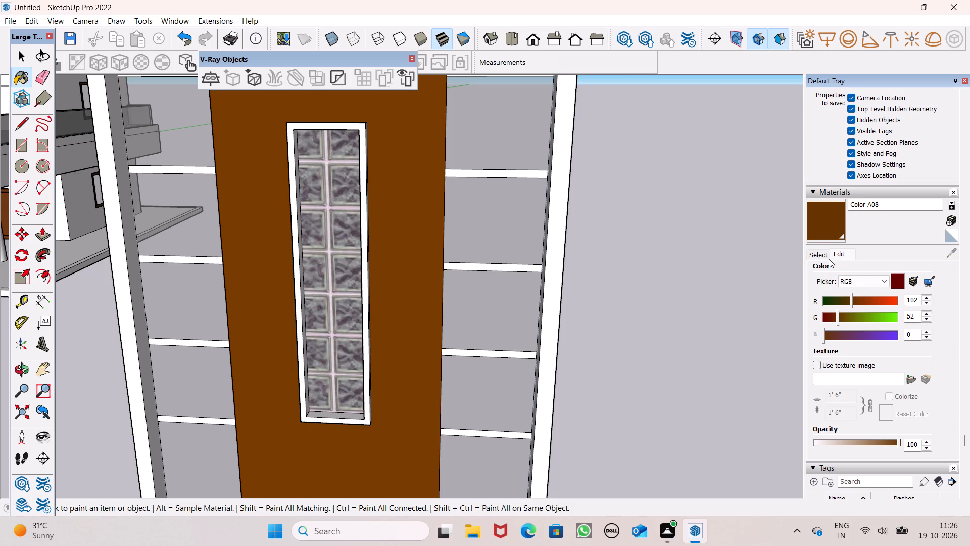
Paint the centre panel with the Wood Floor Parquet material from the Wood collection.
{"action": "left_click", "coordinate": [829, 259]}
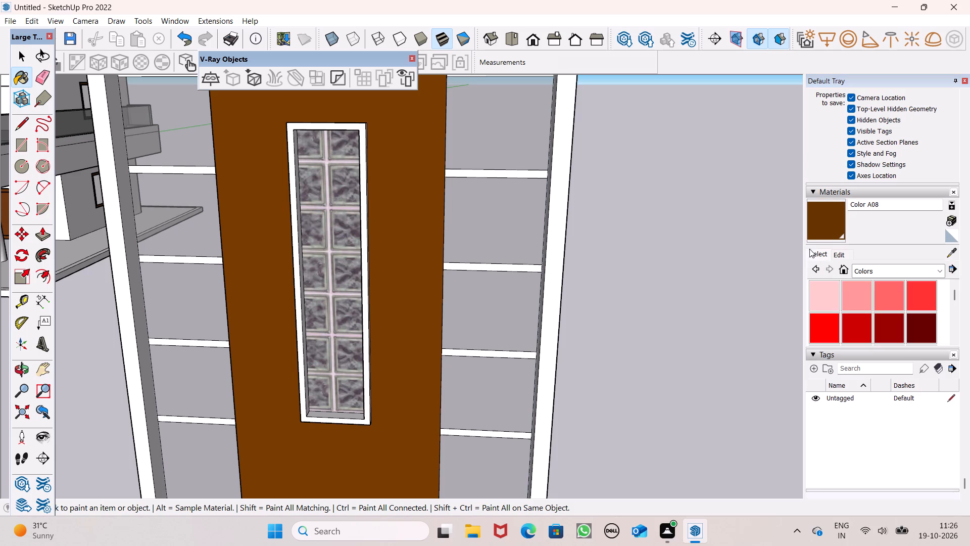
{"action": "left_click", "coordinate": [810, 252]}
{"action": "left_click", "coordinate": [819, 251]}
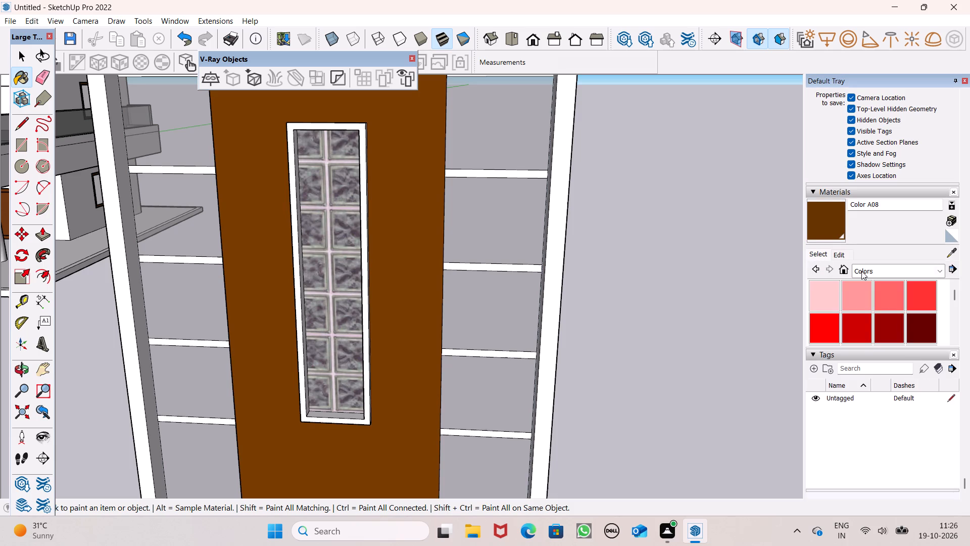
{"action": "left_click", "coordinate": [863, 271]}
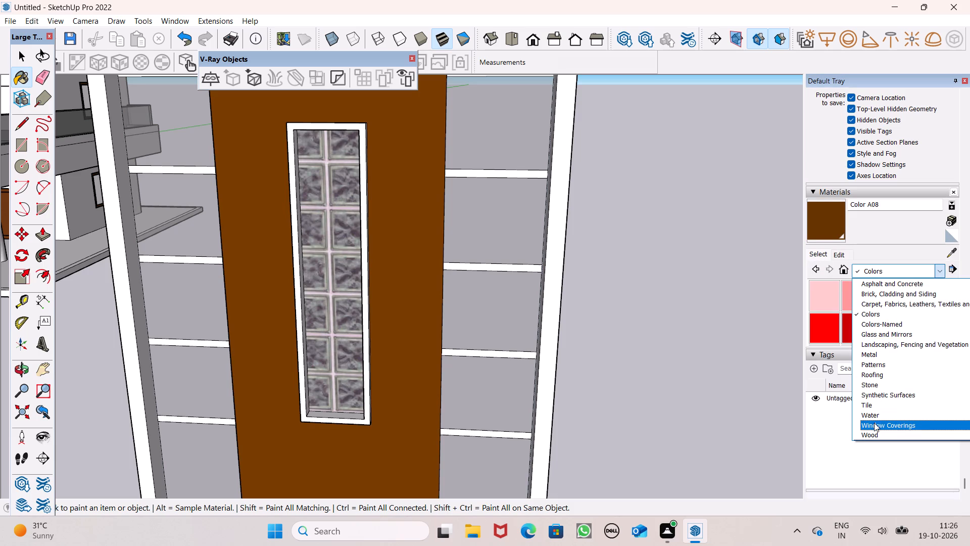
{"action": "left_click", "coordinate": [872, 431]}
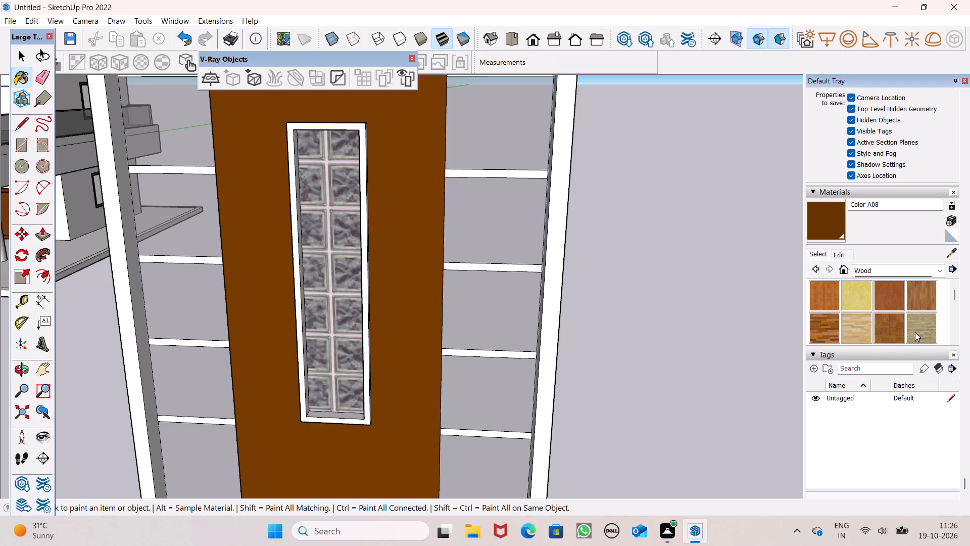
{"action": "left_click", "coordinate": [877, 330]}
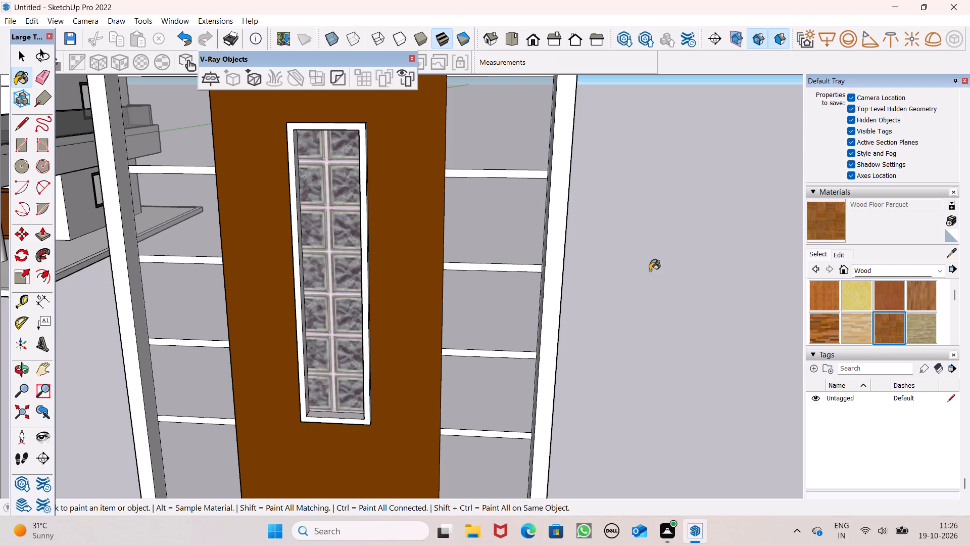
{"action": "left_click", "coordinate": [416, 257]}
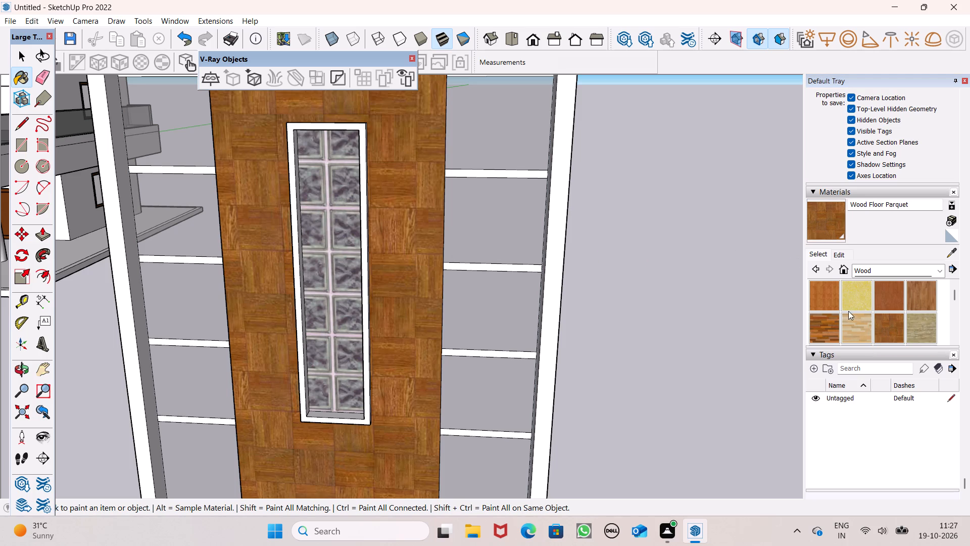
Paint the centre panel and the unit's outer frame with the Wood Veneer 01 material.
{"action": "scroll", "coordinate": [874, 316], "scroll_direction": "down", "scroll_amount": 2}
{"action": "scroll", "coordinate": [883, 306], "scroll_direction": "up", "scroll_amount": 1}
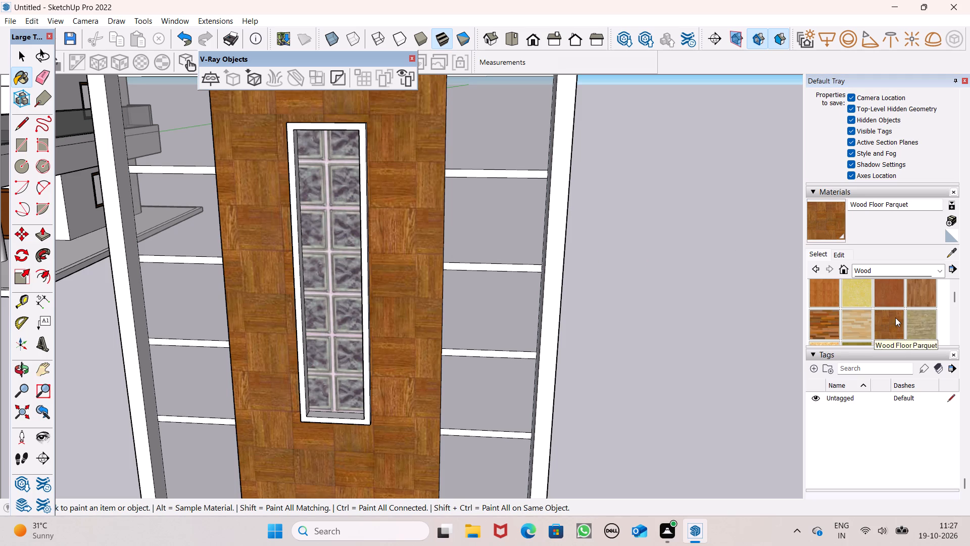
{"action": "scroll", "coordinate": [895, 317], "scroll_direction": "down", "scroll_amount": 1}
{"action": "left_click", "coordinate": [894, 304]}
{"action": "left_click", "coordinate": [422, 325]}
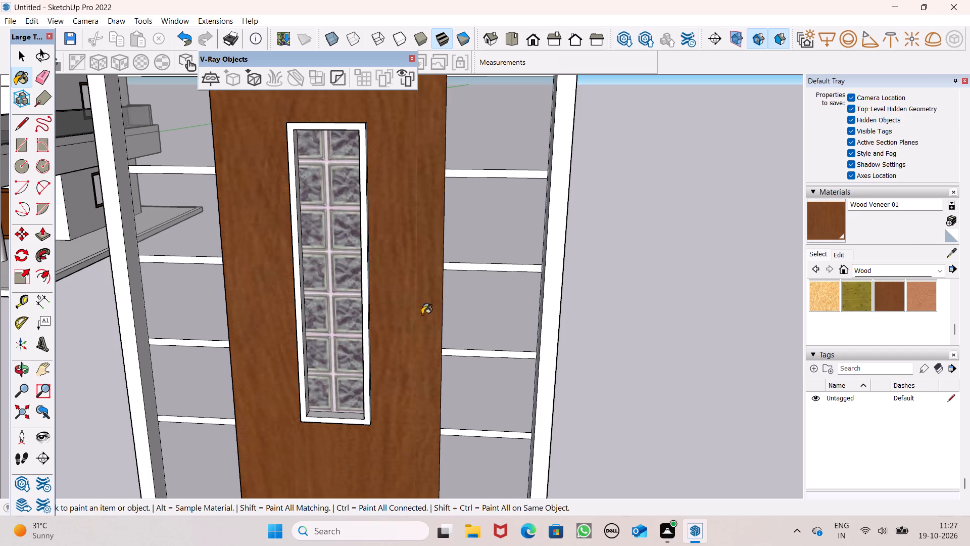
{"action": "left_click", "coordinate": [552, 313]}
Adjust the colour of the Wood Veneer 01 material, setting green to 48 and blue to 19.
{"action": "left_click", "coordinate": [839, 257]}
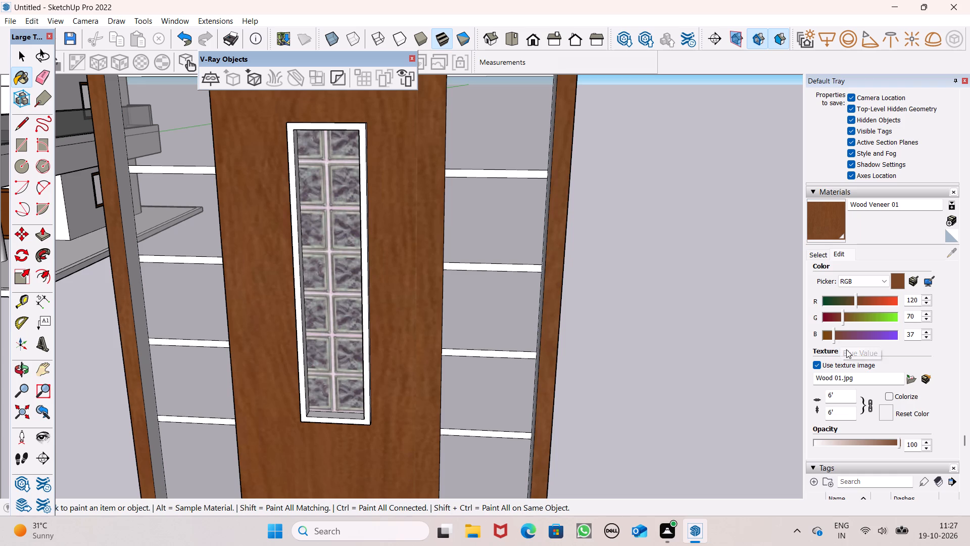
{"action": "left_click_drag", "start_coordinate": [831, 335], "coordinate": [831, 339]}
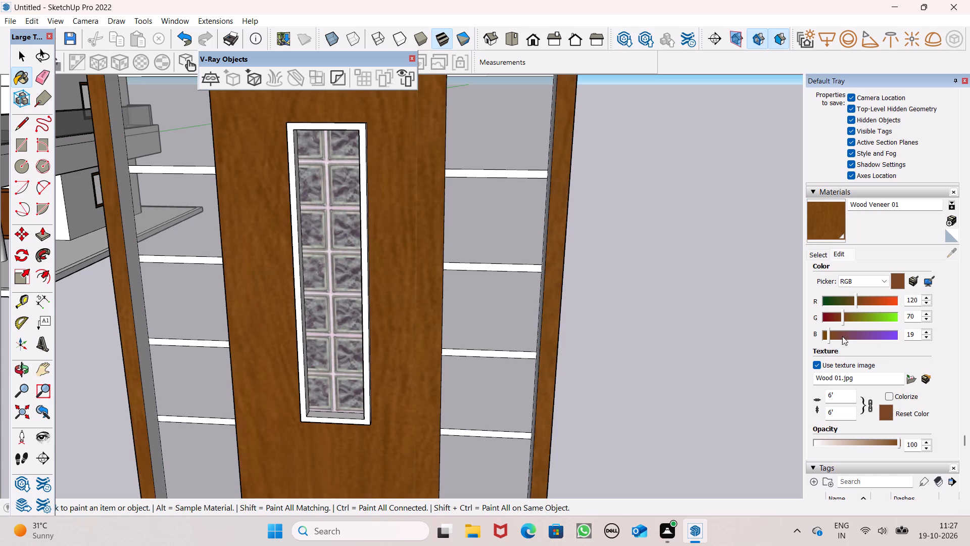
{"action": "left_click_drag", "start_coordinate": [839, 317], "coordinate": [833, 323]}
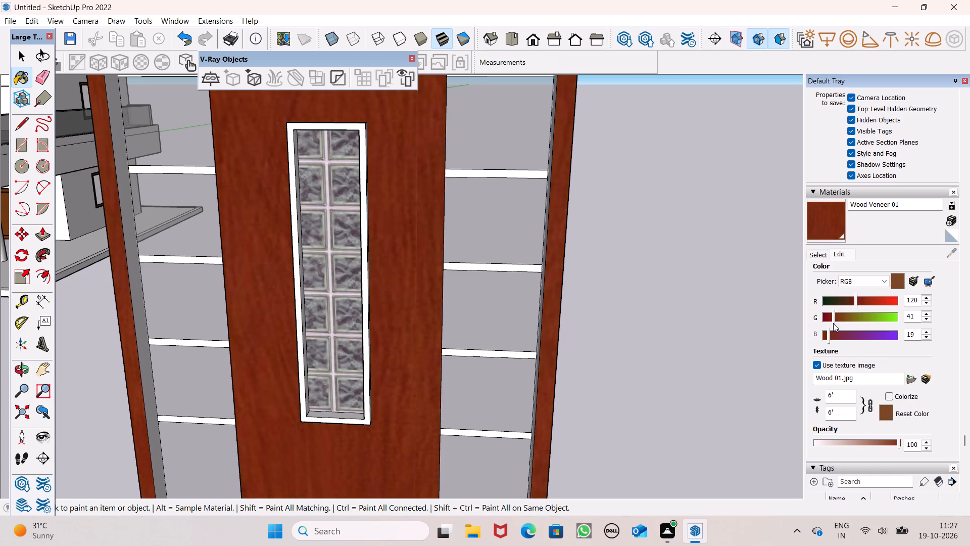
{"action": "left_click_drag", "start_coordinate": [833, 323], "coordinate": [839, 326]}
Set the red value of the Wood Veneer 01 material to 104.
{"action": "left_click_drag", "start_coordinate": [857, 301], "coordinate": [854, 307]}
{"action": "left_click", "coordinate": [826, 214]}
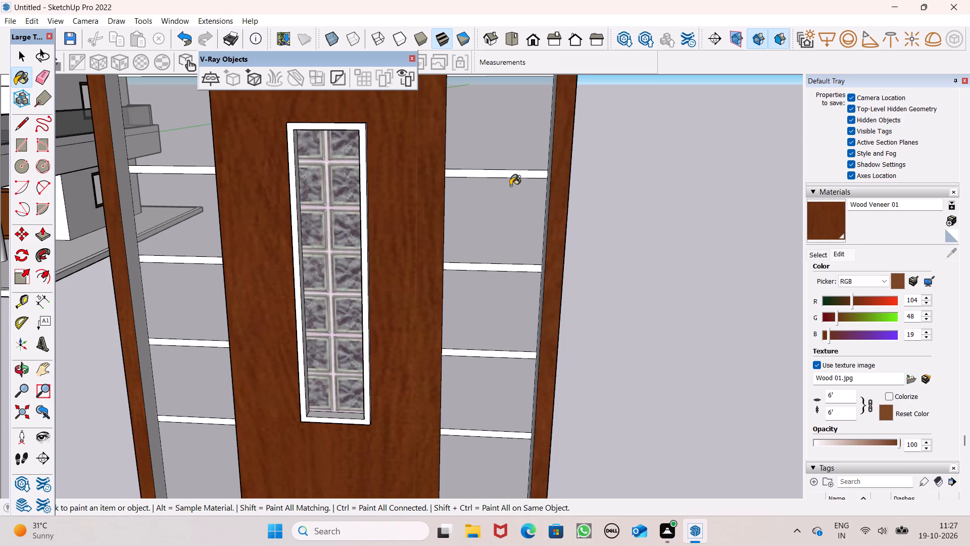
Examine the front, side and back faces of the veneered door unit with its narrow glazed strips.
{"action": "scroll", "coordinate": [510, 186], "scroll_direction": "up", "scroll_amount": 4}
{"action": "scroll", "coordinate": [516, 160], "scroll_direction": "down", "scroll_amount": 6}
{"action": "middle_click_drag", "start_coordinate": [550, 173], "coordinate": [0, 289]}
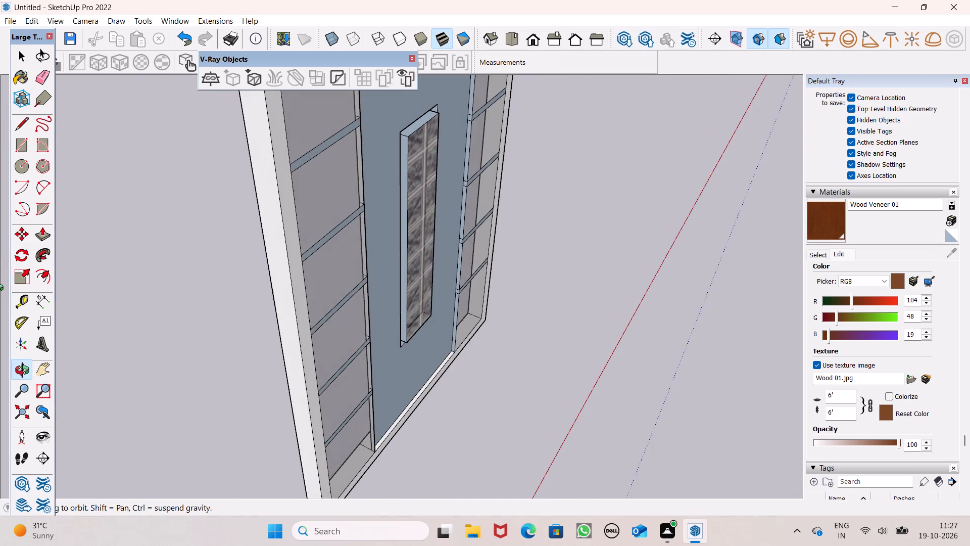
{"action": "middle_click_drag", "start_coordinate": [0, 289], "coordinate": [119, 264]}
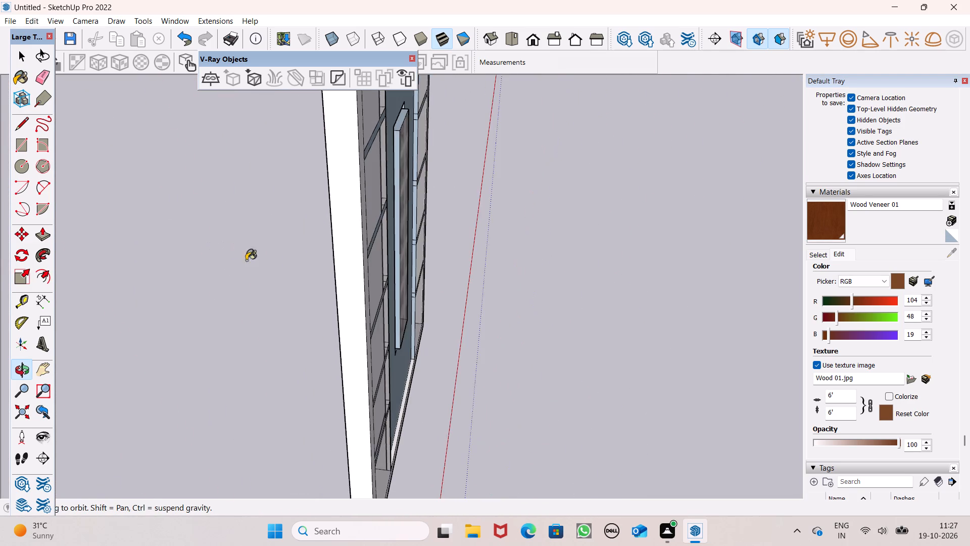
{"action": "scroll", "coordinate": [296, 266], "scroll_direction": "up", "scroll_amount": 6}
{"action": "scroll", "coordinate": [413, 264], "scroll_direction": "down", "scroll_amount": 11}
{"action": "middle_click_drag", "start_coordinate": [488, 278], "coordinate": [246, 281]}
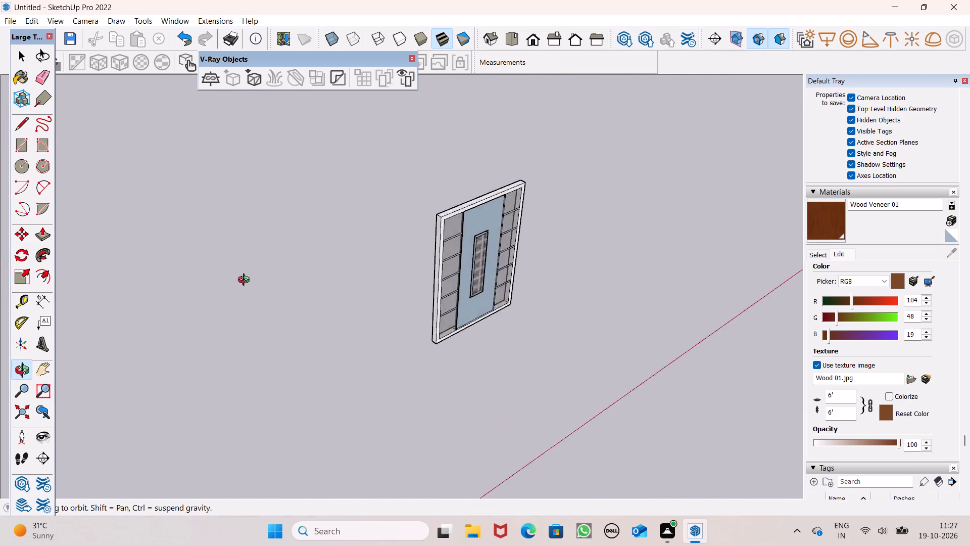
{"action": "middle_click_drag", "start_coordinate": [246, 281], "coordinate": [62, 254]}
{"action": "scroll", "coordinate": [324, 261], "scroll_direction": "up", "scroll_amount": 7}
{"action": "scroll", "coordinate": [455, 259], "scroll_direction": "up", "scroll_amount": 7}
{"action": "middle_click_drag", "start_coordinate": [443, 264], "coordinate": [441, 326]}
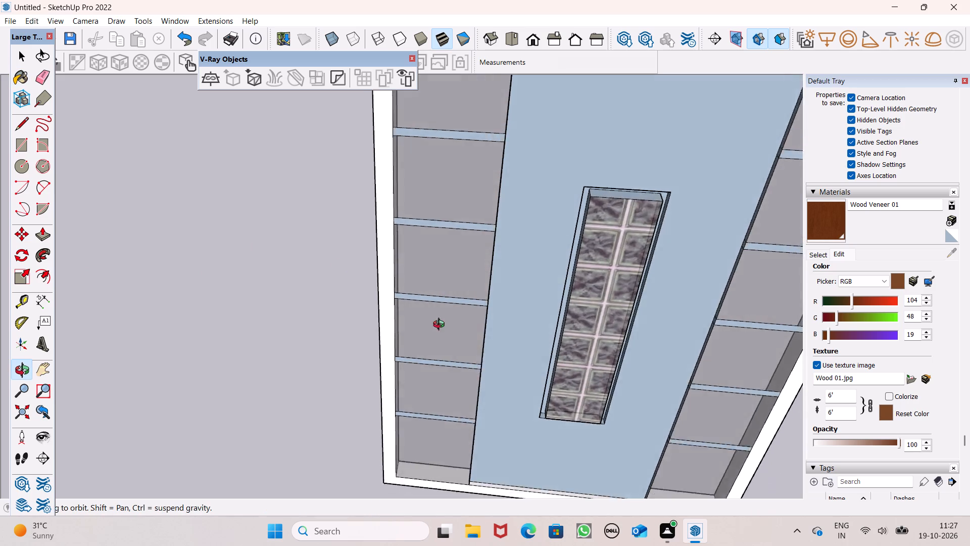
{"action": "middle_click_drag", "start_coordinate": [441, 326], "coordinate": [815, 358]}
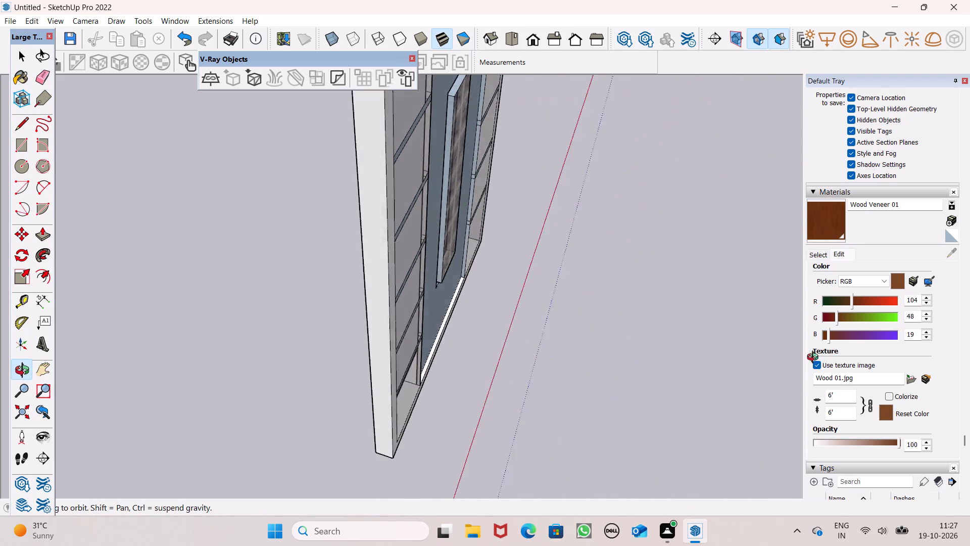
{"action": "middle_click_drag", "start_coordinate": [815, 358], "coordinate": [895, 307]}
{"action": "scroll", "coordinate": [334, 336], "scroll_direction": "up", "scroll_amount": 1}
{"action": "middle_click_drag", "start_coordinate": [334, 342], "coordinate": [680, 316]}
{"action": "scroll", "coordinate": [450, 338], "scroll_direction": "down", "scroll_amount": 5}
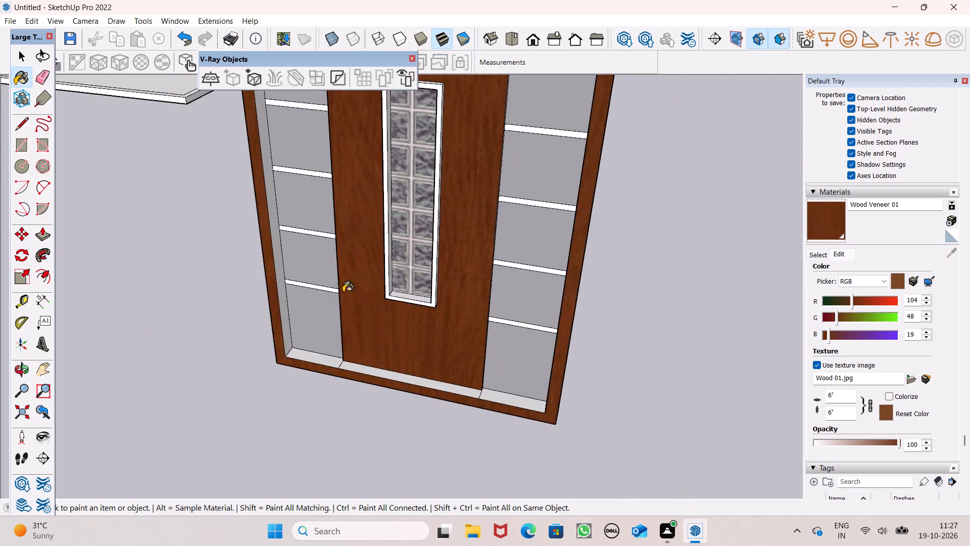
{"action": "scroll", "coordinate": [342, 299], "scroll_direction": "down", "scroll_amount": 5}
{"action": "middle_click_drag", "start_coordinate": [327, 277], "coordinate": [312, 228]}
{"action": "scroll", "coordinate": [322, 234], "scroll_direction": "up", "scroll_amount": 5}
{"action": "middle_click_drag", "start_coordinate": [311, 260], "coordinate": [336, 315]}
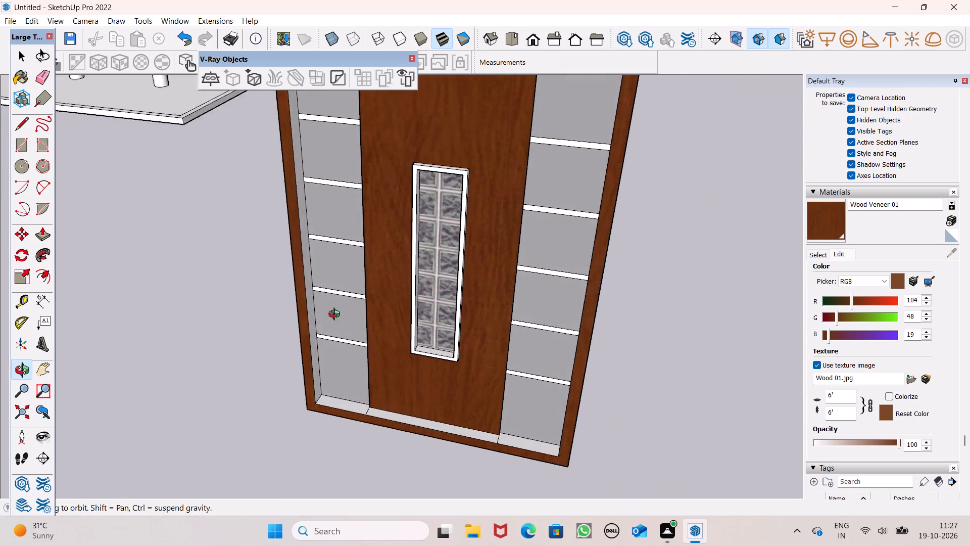
{"action": "middle_click_drag", "start_coordinate": [336, 315], "coordinate": [380, 345]}
{"action": "scroll", "coordinate": [381, 336], "scroll_direction": "up", "scroll_amount": 1}
{"action": "scroll", "coordinate": [56, 221], "scroll_direction": "down", "scroll_amount": 1}
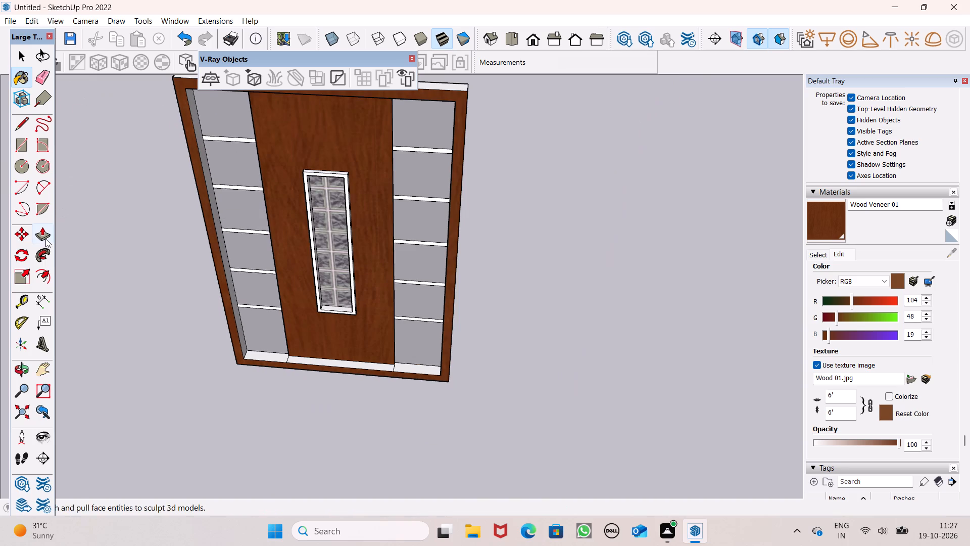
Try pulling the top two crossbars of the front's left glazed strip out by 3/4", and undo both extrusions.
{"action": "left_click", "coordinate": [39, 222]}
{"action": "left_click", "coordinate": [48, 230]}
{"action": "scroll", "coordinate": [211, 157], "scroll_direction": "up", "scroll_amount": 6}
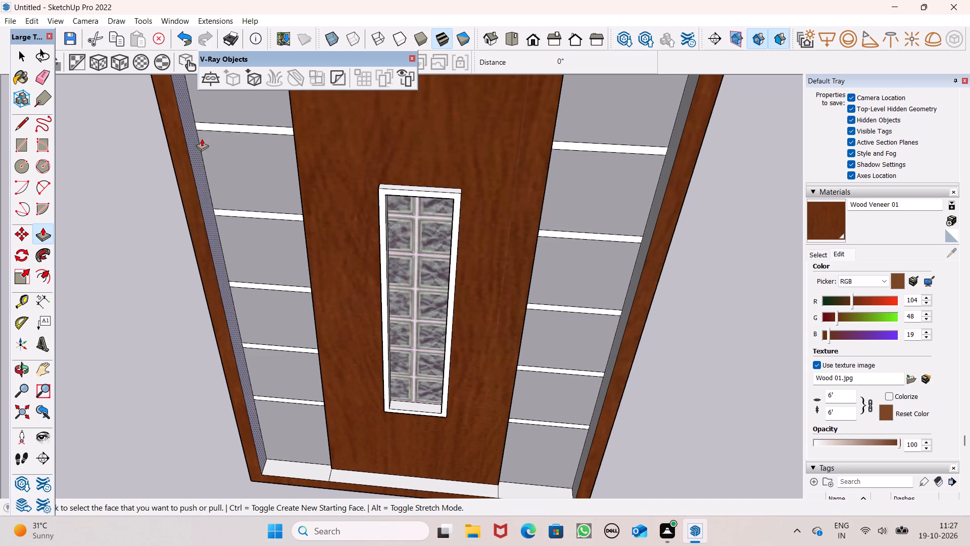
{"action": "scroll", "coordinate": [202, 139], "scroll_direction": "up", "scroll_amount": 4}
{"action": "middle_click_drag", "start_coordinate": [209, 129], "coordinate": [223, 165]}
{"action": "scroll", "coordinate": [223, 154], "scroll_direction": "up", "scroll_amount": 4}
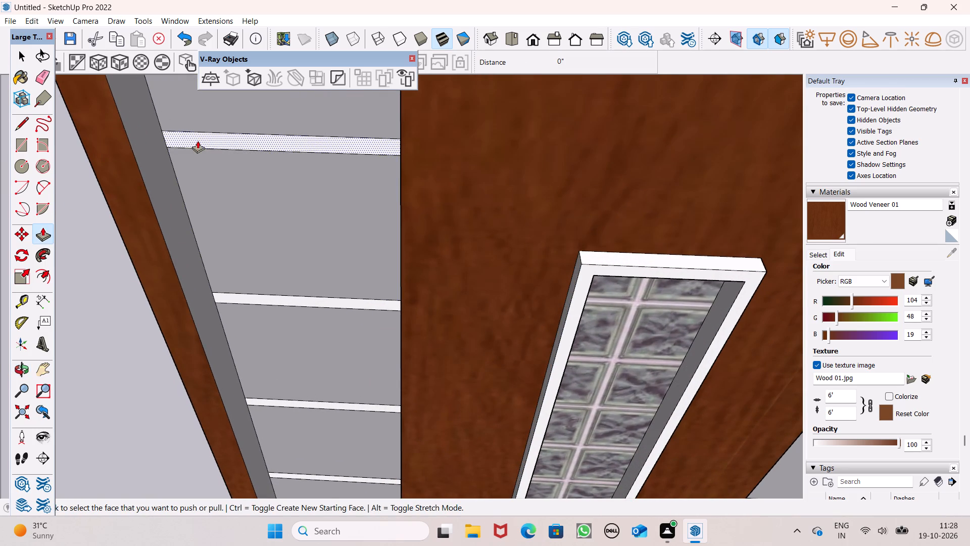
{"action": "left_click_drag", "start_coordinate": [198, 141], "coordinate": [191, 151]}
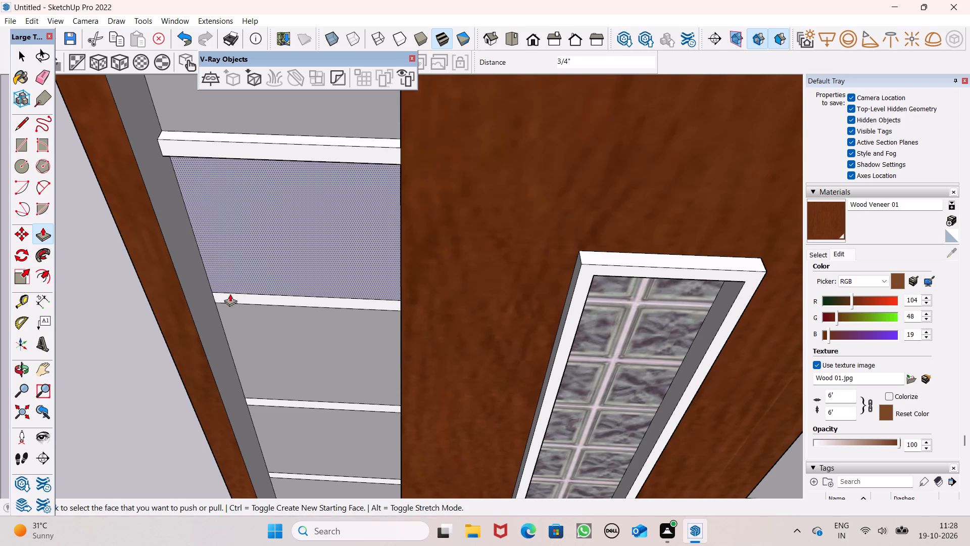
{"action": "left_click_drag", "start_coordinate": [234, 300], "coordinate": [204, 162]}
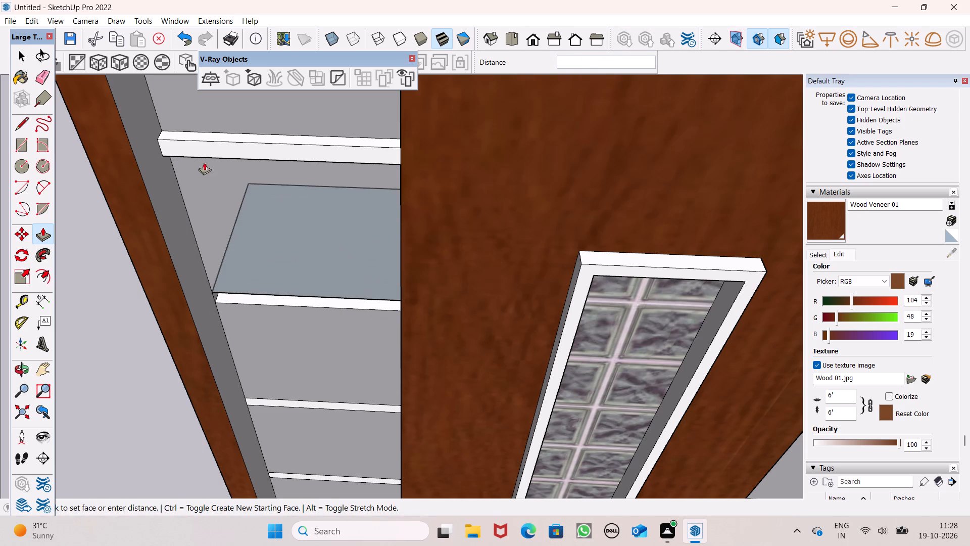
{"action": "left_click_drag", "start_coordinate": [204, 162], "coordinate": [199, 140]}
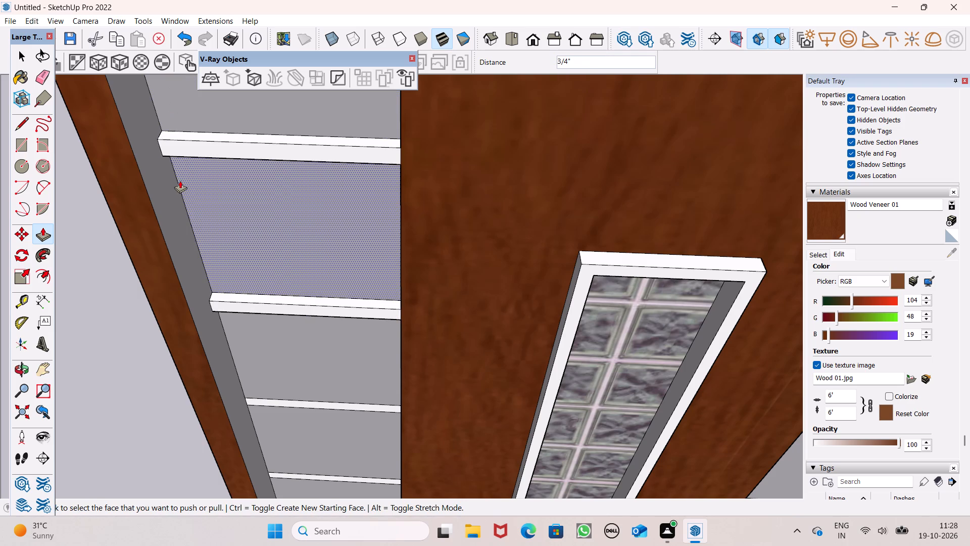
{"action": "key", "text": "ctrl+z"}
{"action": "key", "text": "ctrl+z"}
Push/Pull the front faces of the left glazed strip's top two crossbars outward, entering a distance of 2" for each.
{"action": "left_click_drag", "start_coordinate": [217, 141], "coordinate": [212, 148]}
{"action": "key", "text": "2"}
{"action": "key", "text": "shift+quotedbl"}
{"action": "key", "text": "Return"}
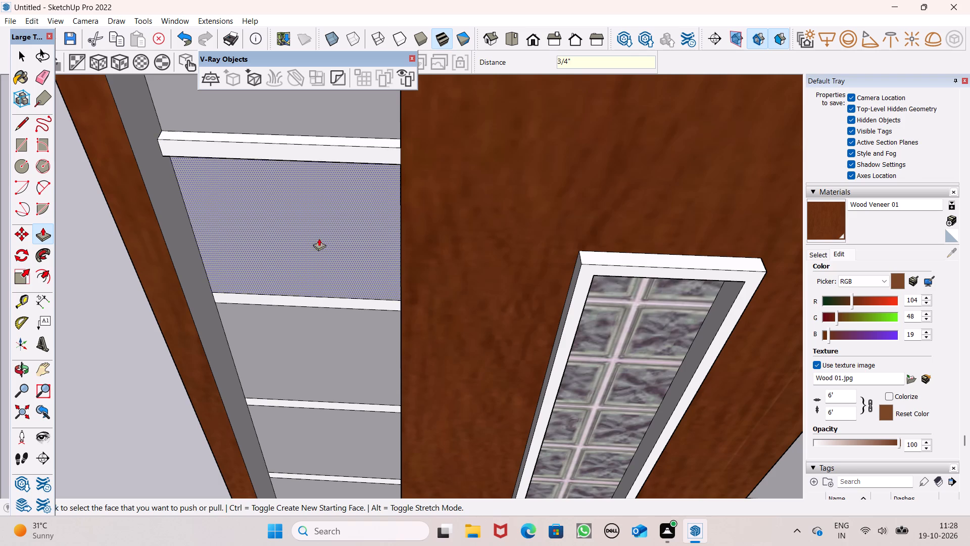
{"action": "left_click_drag", "start_coordinate": [224, 302], "coordinate": [221, 308]}
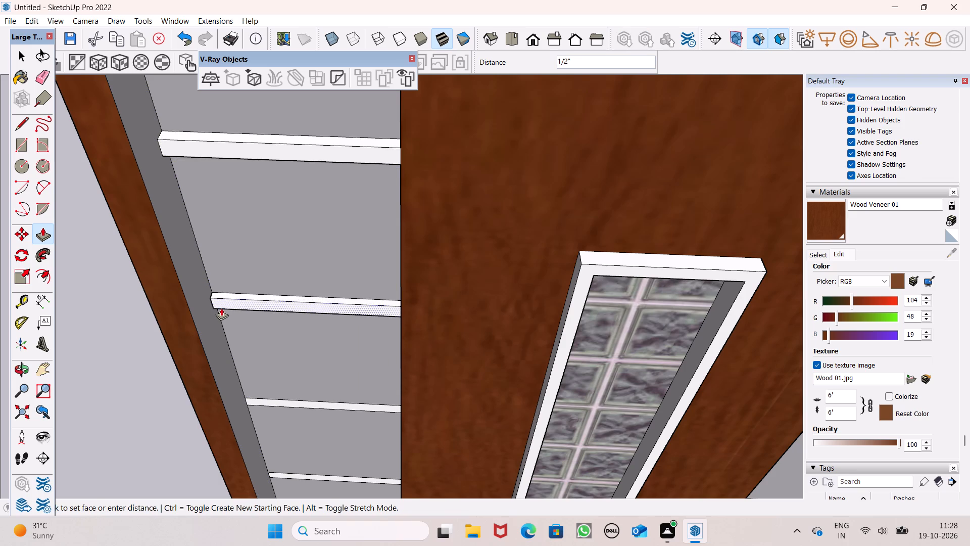
{"action": "left_click_drag", "start_coordinate": [221, 308], "coordinate": [220, 311]}
{"action": "key", "text": "2"}
{"action": "key", "text": "shift+quotedbl"}
{"action": "key", "text": "Return"}
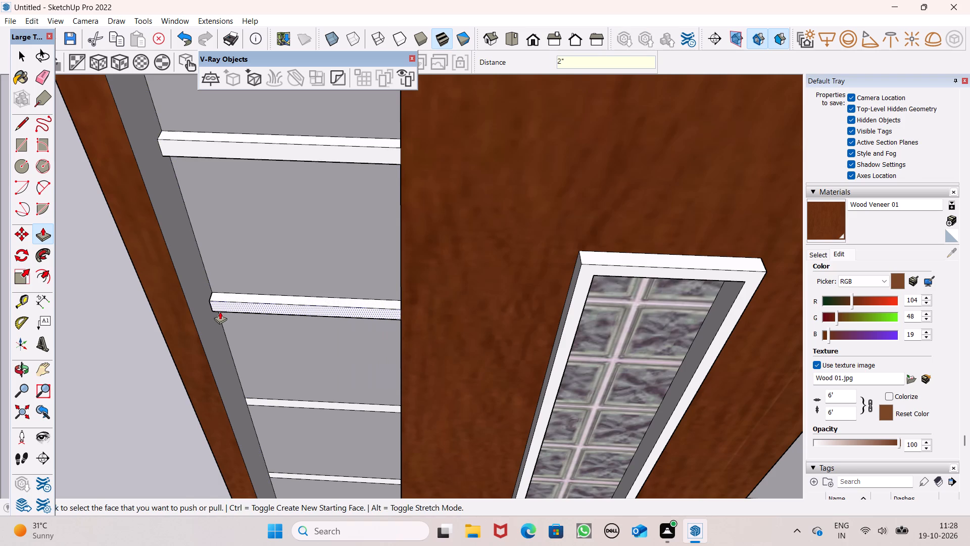
Push/Pull the left glazed strip's remaining three crossbars outward by 3/4", each level with the bar above it.
{"action": "scroll", "coordinate": [220, 226], "scroll_direction": "down", "scroll_amount": 1}
{"action": "scroll", "coordinate": [246, 313], "scroll_direction": "down", "scroll_amount": 2}
{"action": "middle_click_drag", "start_coordinate": [263, 365], "coordinate": [241, 268]}
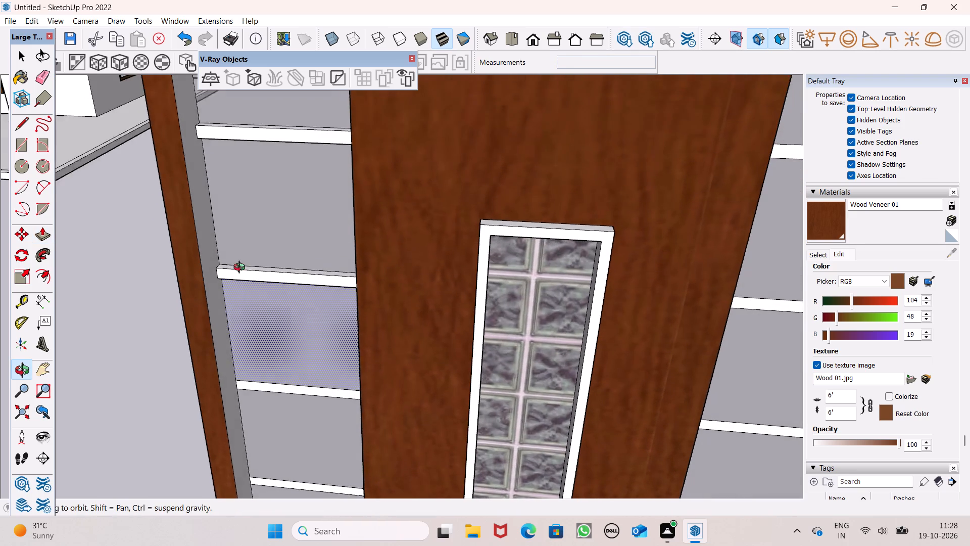
{"action": "middle_click_drag", "start_coordinate": [241, 268], "coordinate": [241, 267]}
{"action": "left_click_drag", "start_coordinate": [271, 387], "coordinate": [236, 298]}
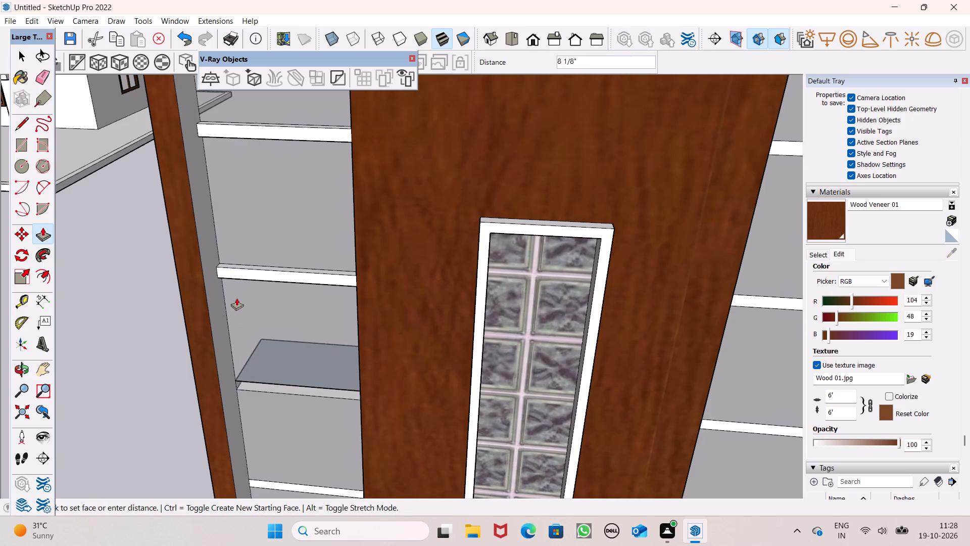
{"action": "left_click_drag", "start_coordinate": [236, 298], "coordinate": [238, 275]}
{"action": "scroll", "coordinate": [255, 185], "scroll_direction": "down", "scroll_amount": 6}
{"action": "scroll", "coordinate": [270, 369], "scroll_direction": "up", "scroll_amount": 5}
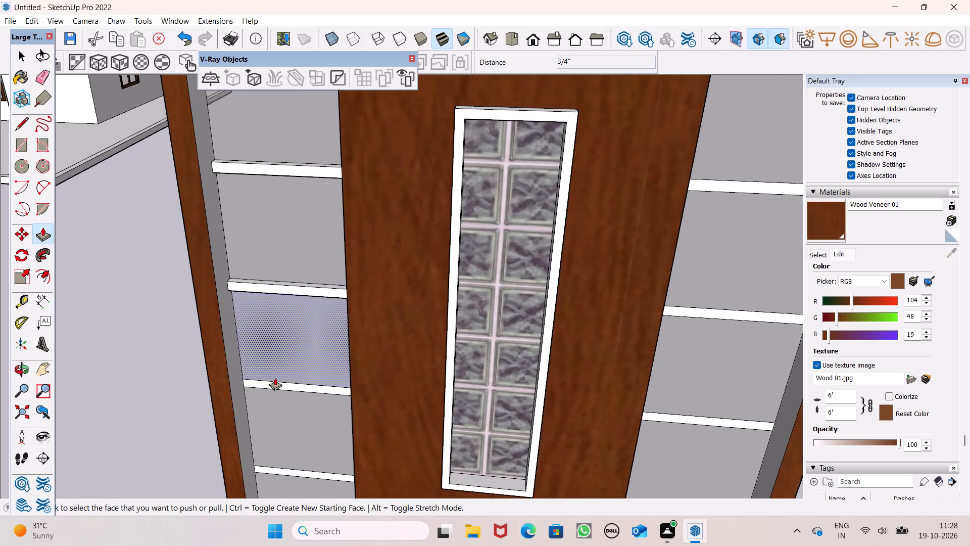
{"action": "left_click_drag", "start_coordinate": [276, 386], "coordinate": [246, 278]}
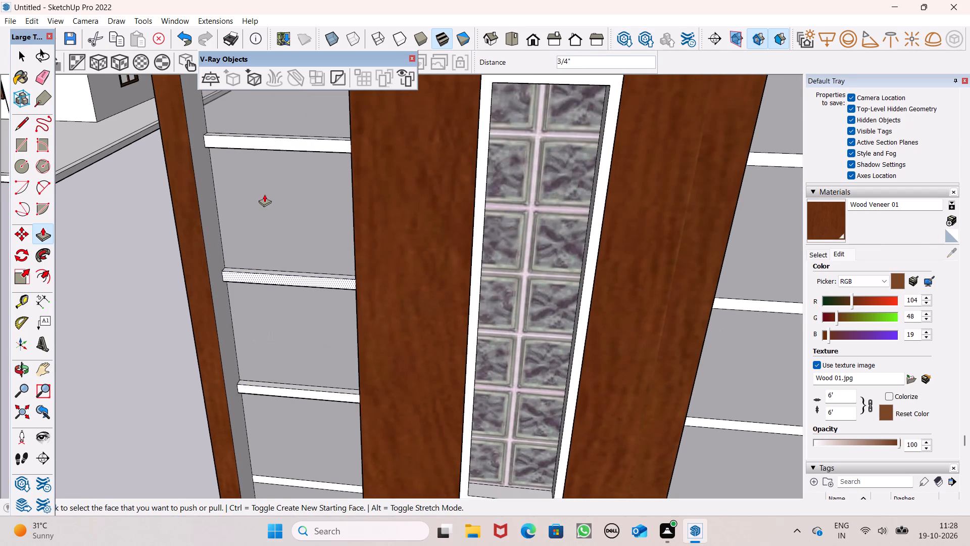
{"action": "scroll", "coordinate": [265, 196], "scroll_direction": "down", "scroll_amount": 4}
{"action": "scroll", "coordinate": [270, 326], "scroll_direction": "up", "scroll_amount": 1}
{"action": "scroll", "coordinate": [256, 167], "scroll_direction": "down", "scroll_amount": 4}
{"action": "scroll", "coordinate": [263, 362], "scroll_direction": "up", "scroll_amount": 7}
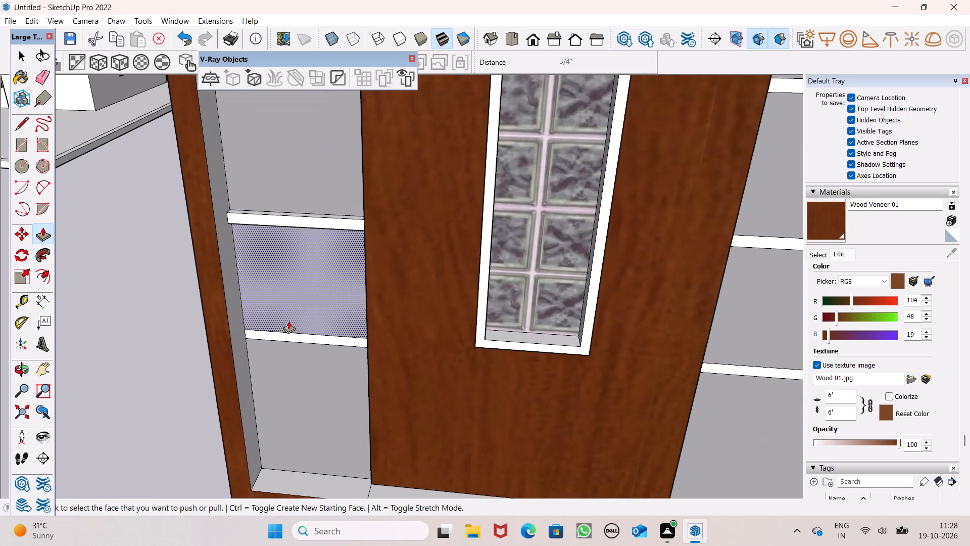
{"action": "left_click_drag", "start_coordinate": [286, 336], "coordinate": [250, 203]}
Paint the front faces of the five crossbars in the right glazed strip with the Wood Veneer 01 material.
{"action": "scroll", "coordinate": [178, 269], "scroll_direction": "down", "scroll_amount": 8}
{"action": "scroll", "coordinate": [248, 262], "scroll_direction": "up", "scroll_amount": 6}
{"action": "scroll", "coordinate": [243, 226], "scroll_direction": "down", "scroll_amount": 5}
{"action": "middle_click_drag", "start_coordinate": [225, 269], "coordinate": [252, 277]}
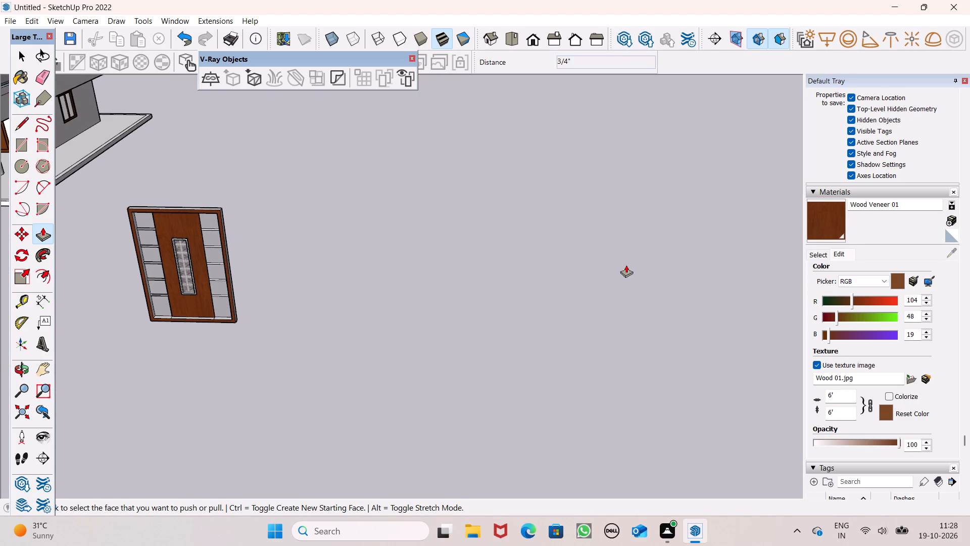
{"action": "left_click", "coordinate": [819, 216]}
{"action": "scroll", "coordinate": [118, 257], "scroll_direction": "up", "scroll_amount": 6}
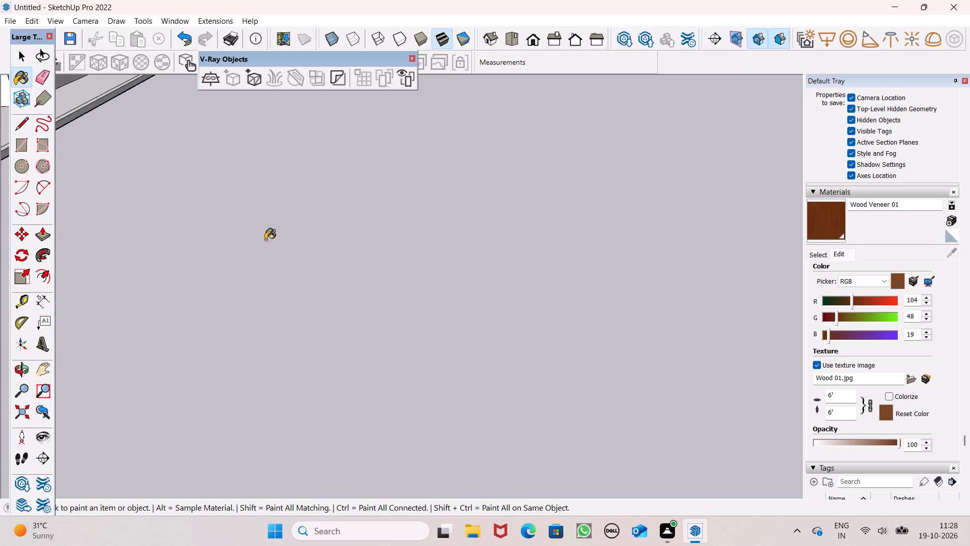
{"action": "scroll", "coordinate": [261, 244], "scroll_direction": "down", "scroll_amount": 4}
{"action": "scroll", "coordinate": [367, 223], "scroll_direction": "up", "scroll_amount": 6}
{"action": "scroll", "coordinate": [444, 190], "scroll_direction": "up", "scroll_amount": 6}
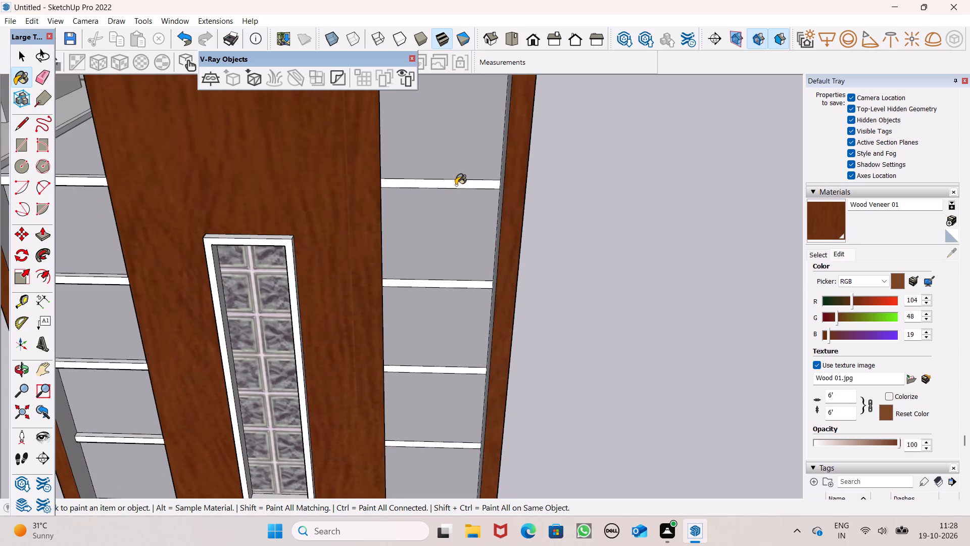
{"action": "left_click", "coordinate": [456, 185]}
{"action": "scroll", "coordinate": [429, 267], "scroll_direction": "up", "scroll_amount": 5}
{"action": "left_click", "coordinate": [462, 278]}
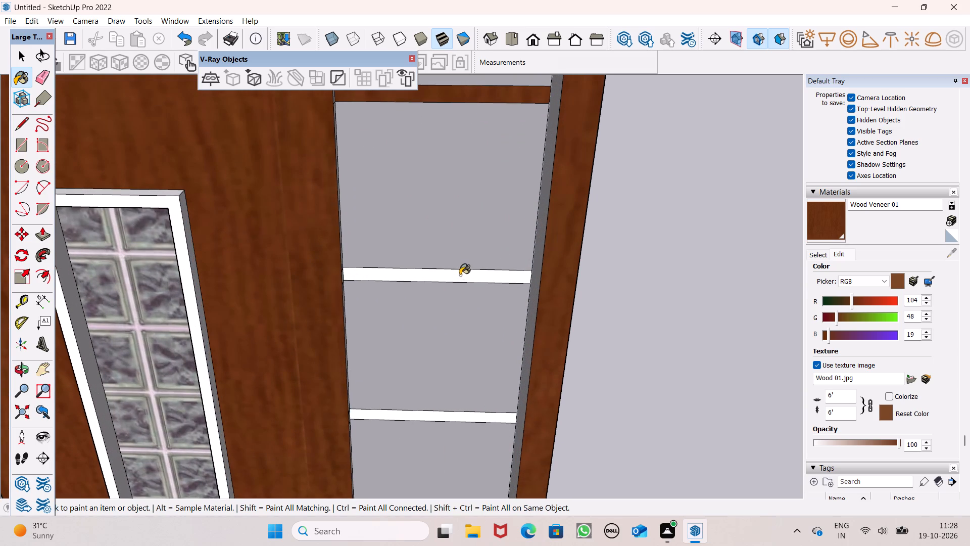
{"action": "scroll", "coordinate": [460, 275], "scroll_direction": "down", "scroll_amount": 5}
{"action": "left_click", "coordinate": [448, 370]}
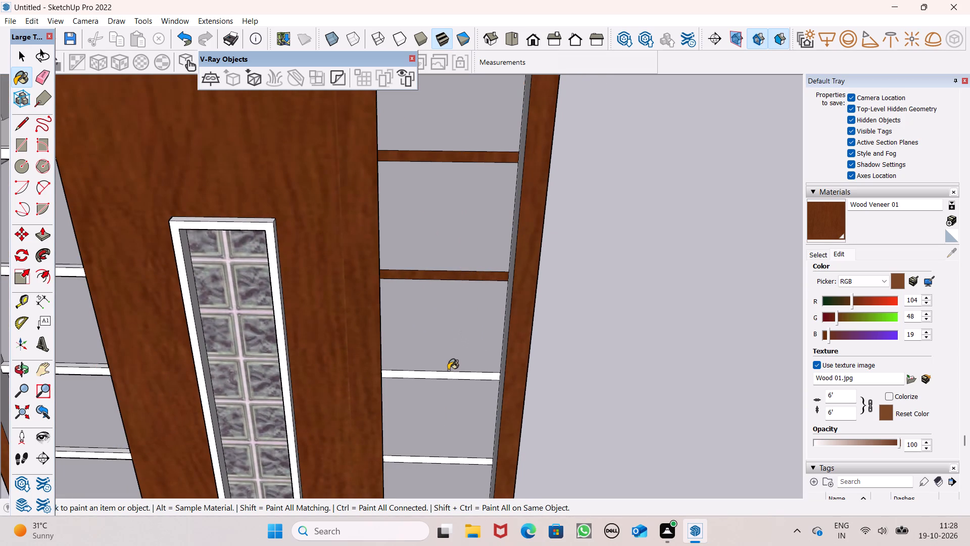
{"action": "scroll", "coordinate": [424, 300], "scroll_direction": "down", "scroll_amount": 3}
{"action": "scroll", "coordinate": [437, 366], "scroll_direction": "up", "scroll_amount": 6}
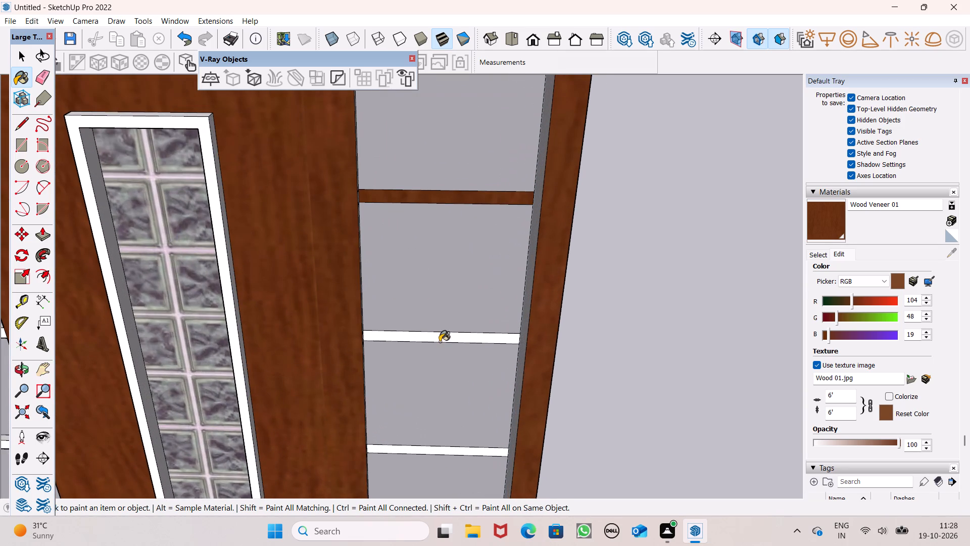
{"action": "left_click", "coordinate": [440, 339]}
{"action": "scroll", "coordinate": [424, 225], "scroll_direction": "down", "scroll_amount": 5}
{"action": "scroll", "coordinate": [440, 391], "scroll_direction": "up", "scroll_amount": 6}
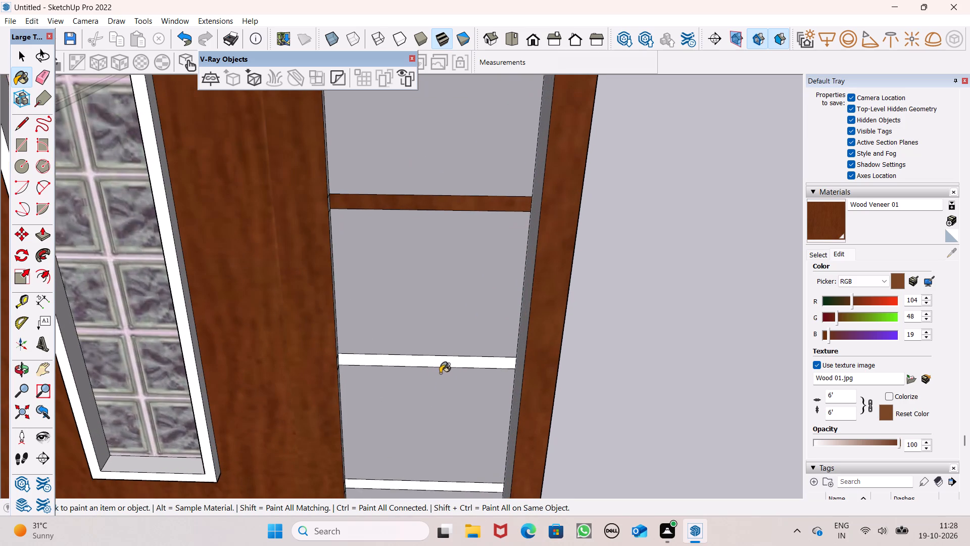
{"action": "left_click", "coordinate": [443, 364]}
{"action": "scroll", "coordinate": [437, 259], "scroll_direction": "down", "scroll_amount": 4}
{"action": "scroll", "coordinate": [428, 387], "scroll_direction": "up", "scroll_amount": 4}
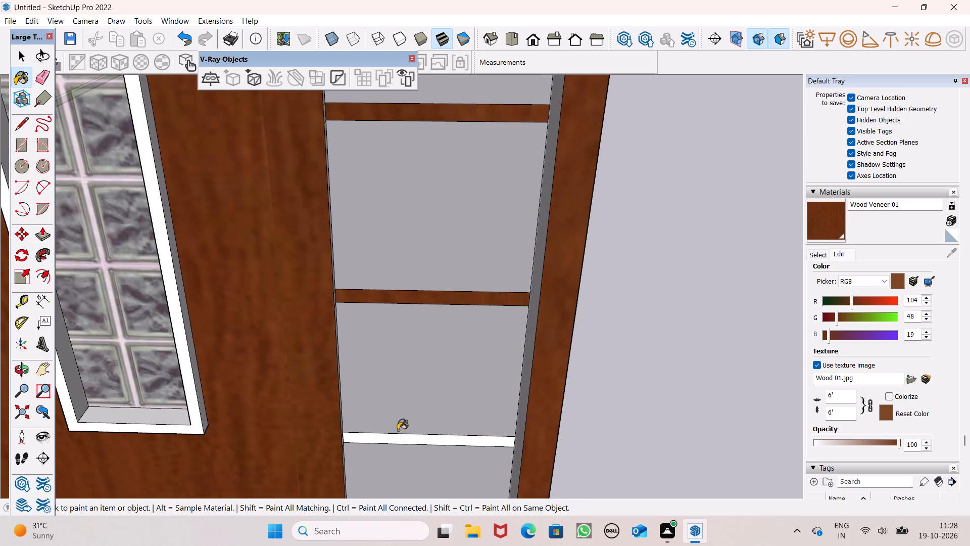
{"action": "left_click", "coordinate": [397, 441]}
Paint the left glazed strip's lowest crossbar and the centre panel's side edge below it with the Wood Veneer 01 material.
{"action": "scroll", "coordinate": [494, 234], "scroll_direction": "down", "scroll_amount": 7}
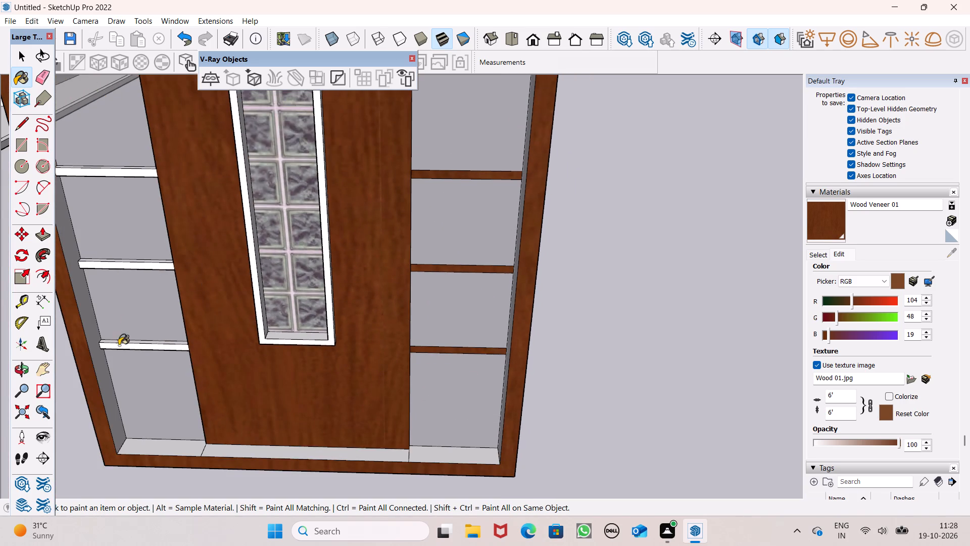
{"action": "scroll", "coordinate": [119, 348], "scroll_direction": "up", "scroll_amount": 13}
{"action": "left_click", "coordinate": [141, 323]}
{"action": "left_click", "coordinate": [160, 339]}
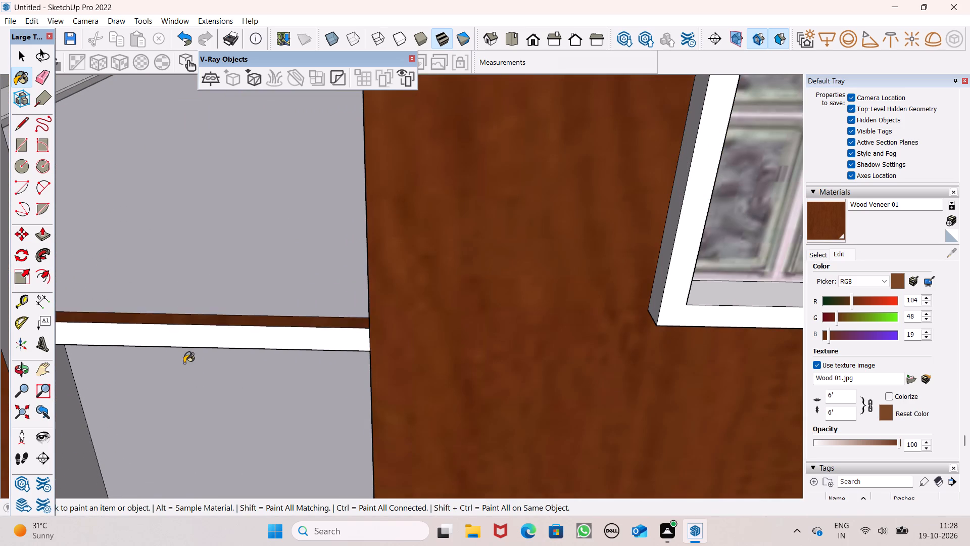
{"action": "middle_click_drag", "start_coordinate": [184, 359], "coordinate": [245, 0]}
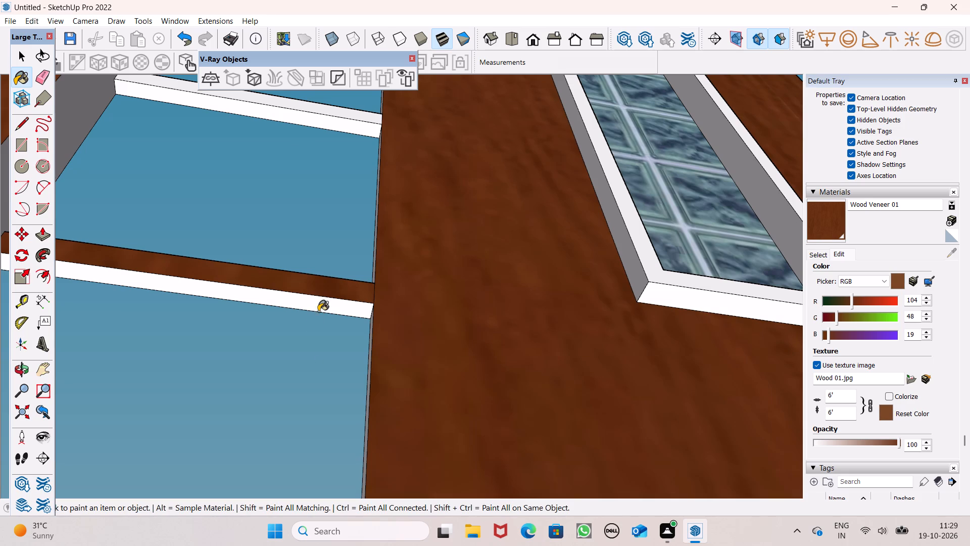
{"action": "left_click", "coordinate": [318, 311]}
{"action": "scroll", "coordinate": [340, 276], "scroll_direction": "down", "scroll_amount": 2}
{"action": "middle_click_drag", "start_coordinate": [349, 294], "coordinate": [483, 400]}
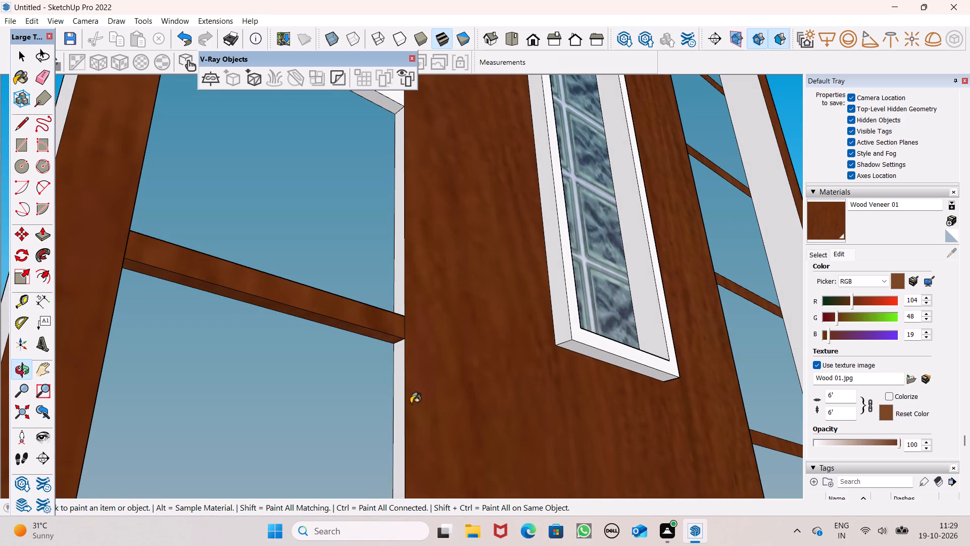
{"action": "left_click", "coordinate": [398, 399]}
{"action": "scroll", "coordinate": [396, 383], "scroll_direction": "down", "scroll_amount": 4}
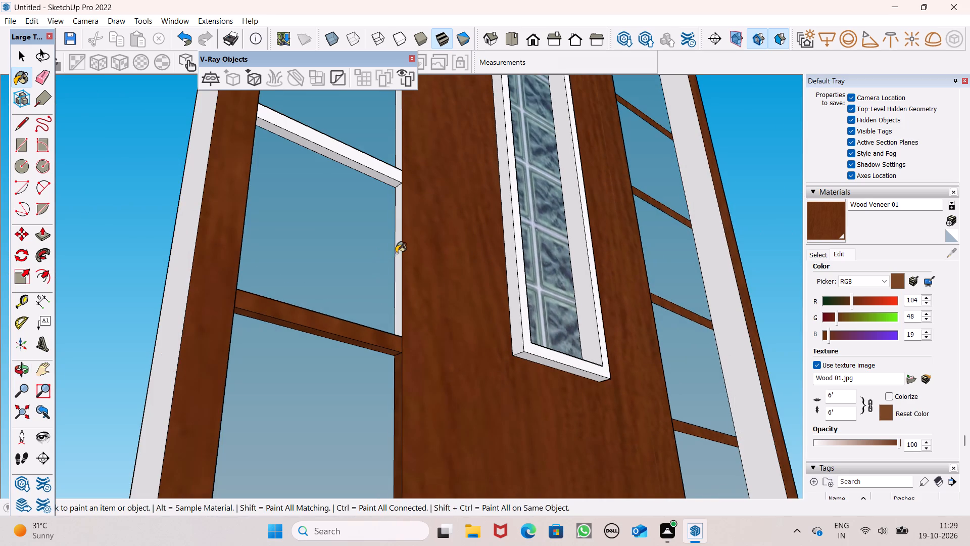
Paint the left glazed strip's second-lowest crossbar and the centre panel's side edge beside it with Wood Veneer 01.
{"action": "left_click", "coordinate": [397, 252]}
{"action": "scroll", "coordinate": [340, 143], "scroll_direction": "up", "scroll_amount": 5}
{"action": "left_click", "coordinate": [338, 144]}
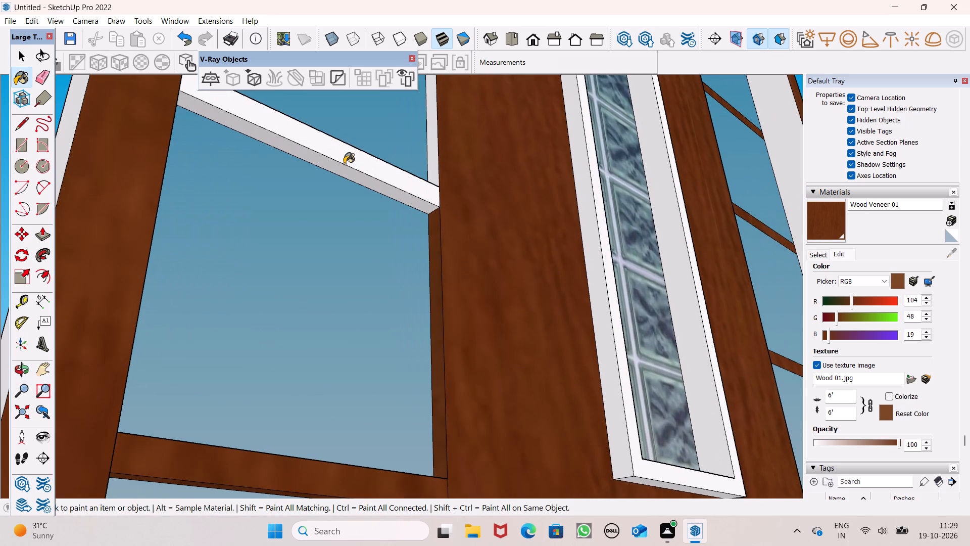
{"action": "left_click", "coordinate": [345, 166]}
{"action": "middle_click_drag", "start_coordinate": [352, 171], "coordinate": [259, 415]}
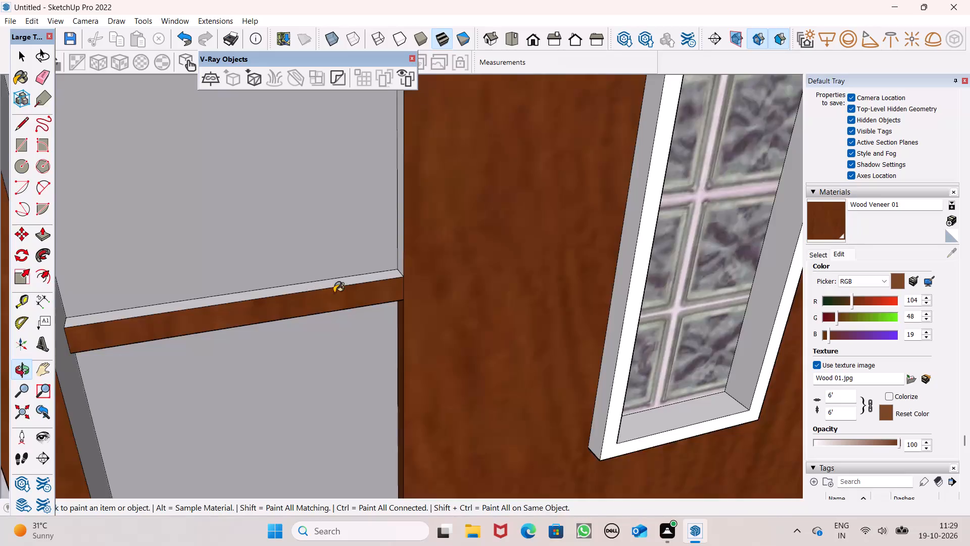
{"action": "scroll", "coordinate": [341, 293], "scroll_direction": "up", "scroll_amount": 5}
{"action": "left_click", "coordinate": [375, 272]}
{"action": "left_click", "coordinate": [428, 246]}
Paint the left strip's middle crossbar on its top and front faces, plus the panel edge above it, with Wood Veneer 01.
{"action": "scroll", "coordinate": [422, 256], "scroll_direction": "down", "scroll_amount": 7}
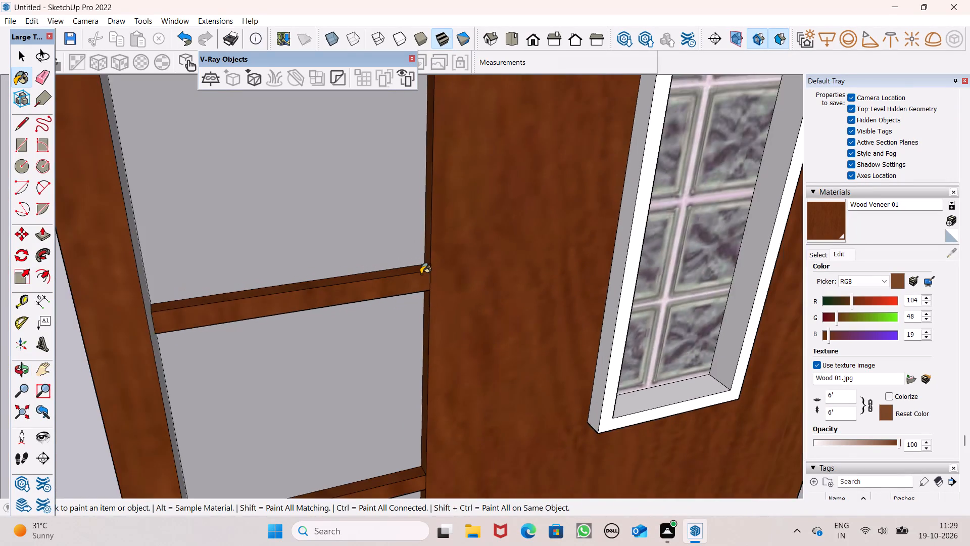
{"action": "scroll", "coordinate": [421, 275], "scroll_direction": "down", "scroll_amount": 10}
{"action": "scroll", "coordinate": [347, 186], "scroll_direction": "up", "scroll_amount": 4}
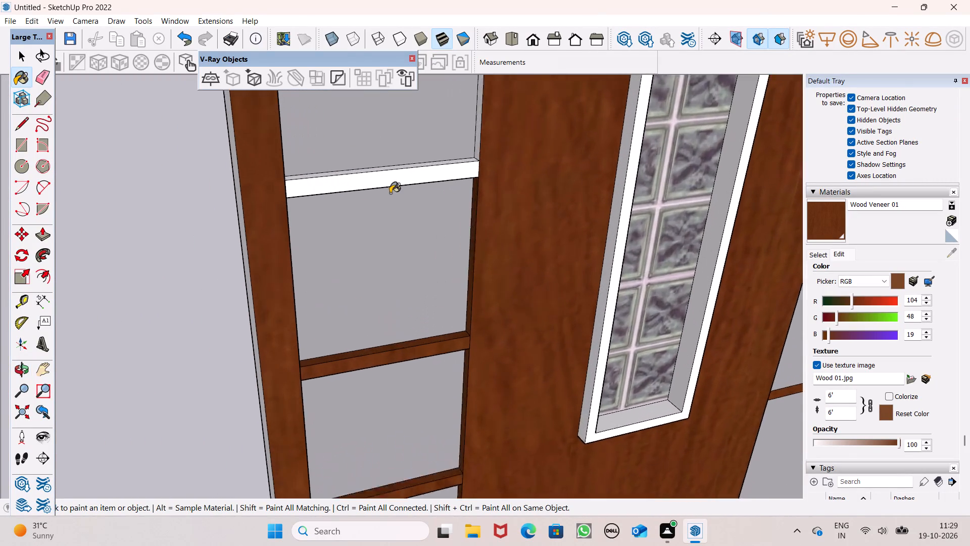
{"action": "scroll", "coordinate": [390, 193], "scroll_direction": "up", "scroll_amount": 4}
{"action": "middle_click_drag", "start_coordinate": [405, 202], "coordinate": [442, 279]}
{"action": "scroll", "coordinate": [428, 246], "scroll_direction": "up", "scroll_amount": 5}
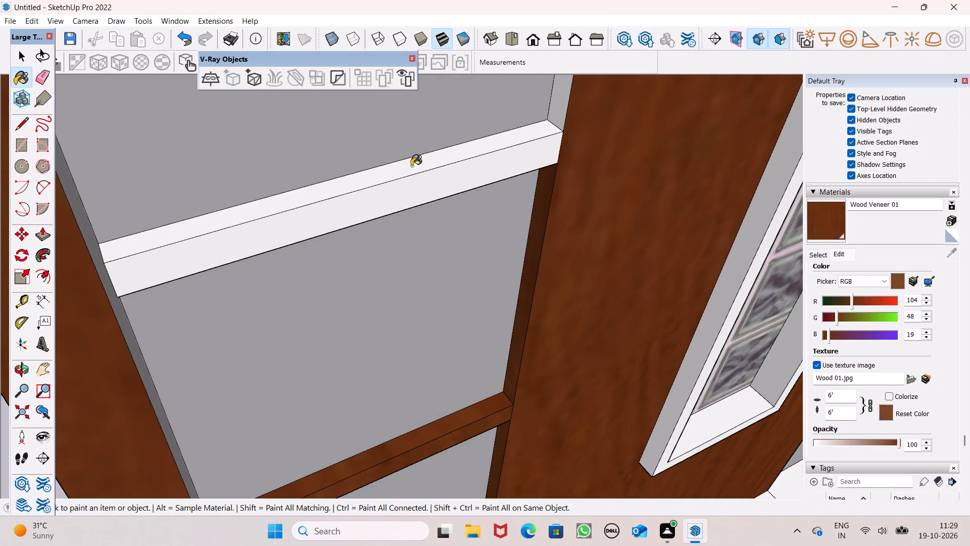
{"action": "left_click", "coordinate": [411, 166]}
{"action": "left_click", "coordinate": [426, 180]}
{"action": "left_click", "coordinate": [557, 104]}
Paint the inner side of the frame's left upright and the middle crossbar's underside with Wood Veneer 01.
{"action": "scroll", "coordinate": [486, 234], "scroll_direction": "down", "scroll_amount": 3}
{"action": "middle_click_drag", "start_coordinate": [470, 260], "coordinate": [370, 200]}
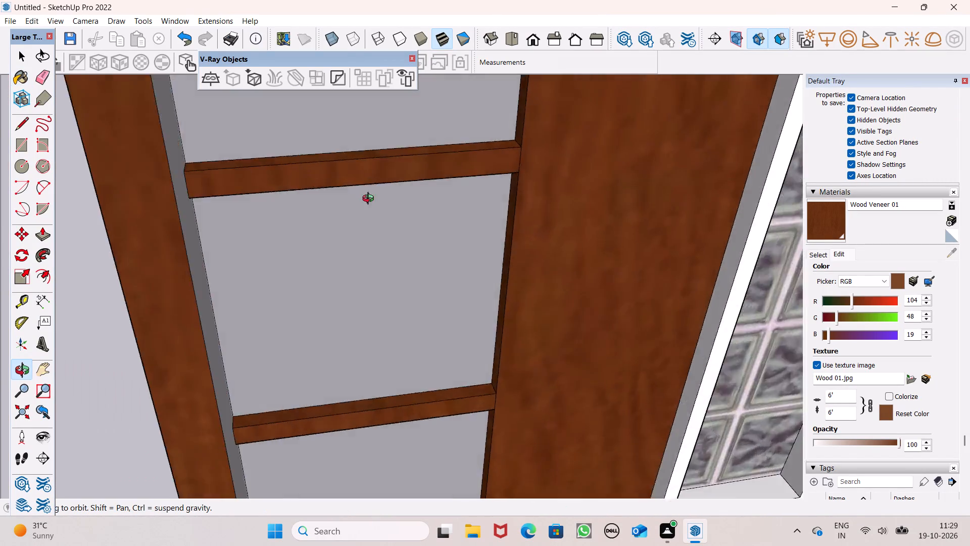
{"action": "middle_click_drag", "start_coordinate": [370, 200], "coordinate": [261, 10]}
{"action": "scroll", "coordinate": [261, 92], "scroll_direction": "up", "scroll_amount": 4}
{"action": "left_click", "coordinate": [172, 135]}
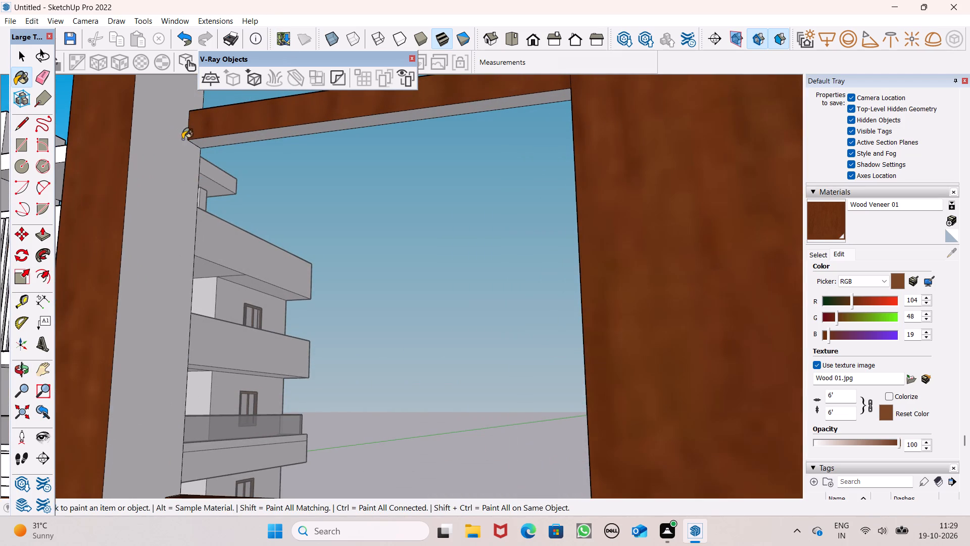
{"action": "scroll", "coordinate": [276, 139], "scroll_direction": "up", "scroll_amount": 3}
{"action": "left_click", "coordinate": [289, 123]}
Paint the front face and underside of the left strip's second-highest crossbar with Wood Veneer 01.
{"action": "scroll", "coordinate": [333, 172], "scroll_direction": "down", "scroll_amount": 12}
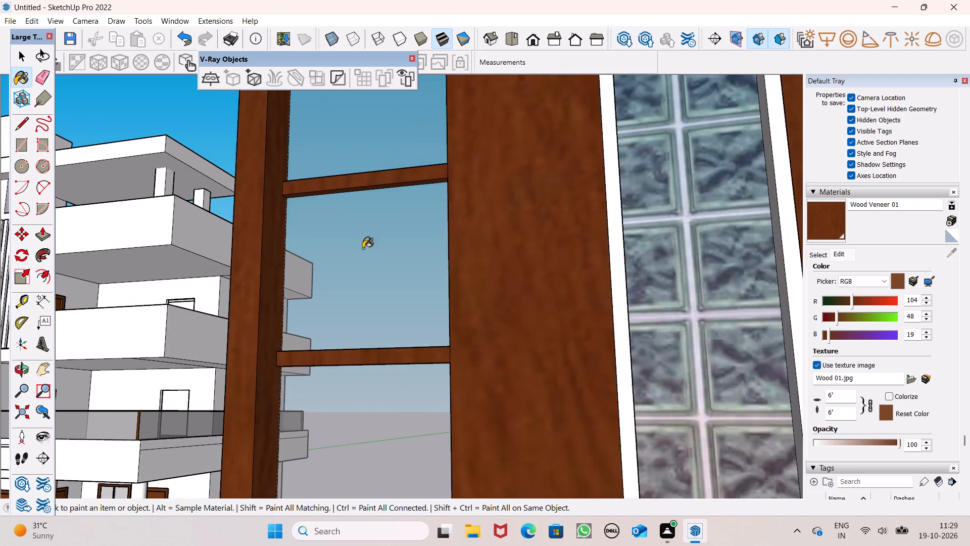
{"action": "scroll", "coordinate": [363, 248], "scroll_direction": "down", "scroll_amount": 10}
{"action": "middle_click_drag", "start_coordinate": [398, 225], "coordinate": [455, 297]}
{"action": "scroll", "coordinate": [427, 194], "scroll_direction": "up", "scroll_amount": 1}
{"action": "scroll", "coordinate": [433, 229], "scroll_direction": "down", "scroll_amount": 3}
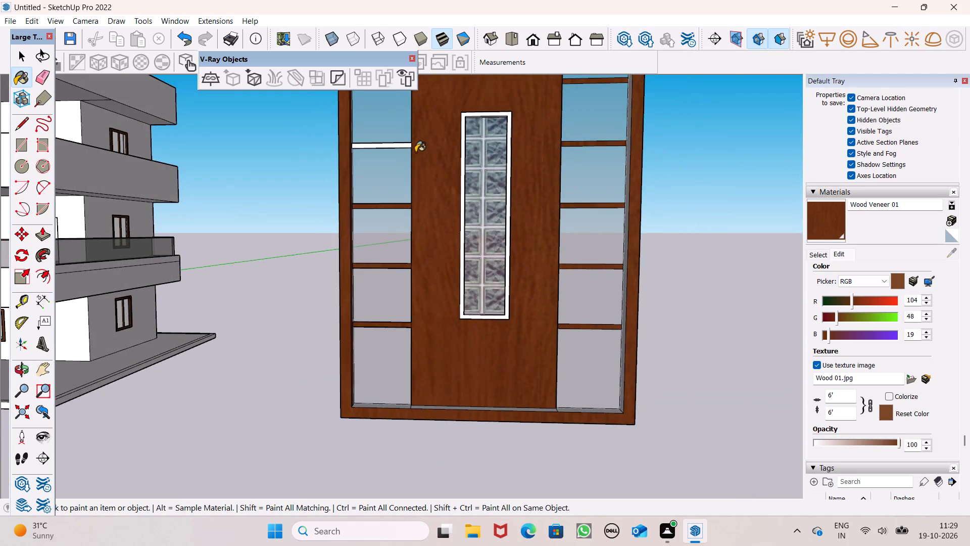
{"action": "scroll", "coordinate": [411, 143], "scroll_direction": "up", "scroll_amount": 14}
{"action": "left_click", "coordinate": [306, 166]}
{"action": "middle_click_drag", "start_coordinate": [332, 171], "coordinate": [330, 157]}
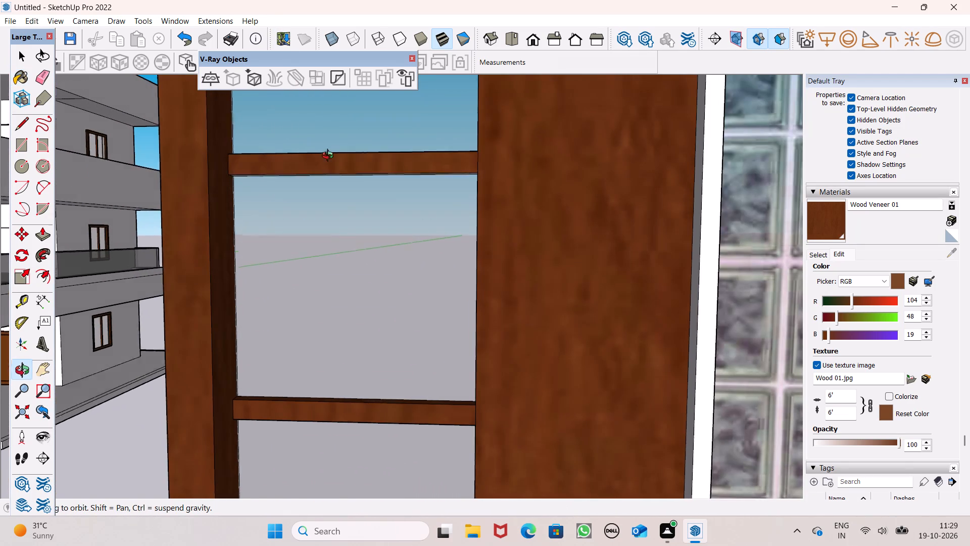
{"action": "middle_click_drag", "start_coordinate": [330, 157], "coordinate": [339, 59]}
{"action": "scroll", "coordinate": [401, 165], "scroll_direction": "up", "scroll_amount": 7}
{"action": "left_click", "coordinate": [466, 191]}
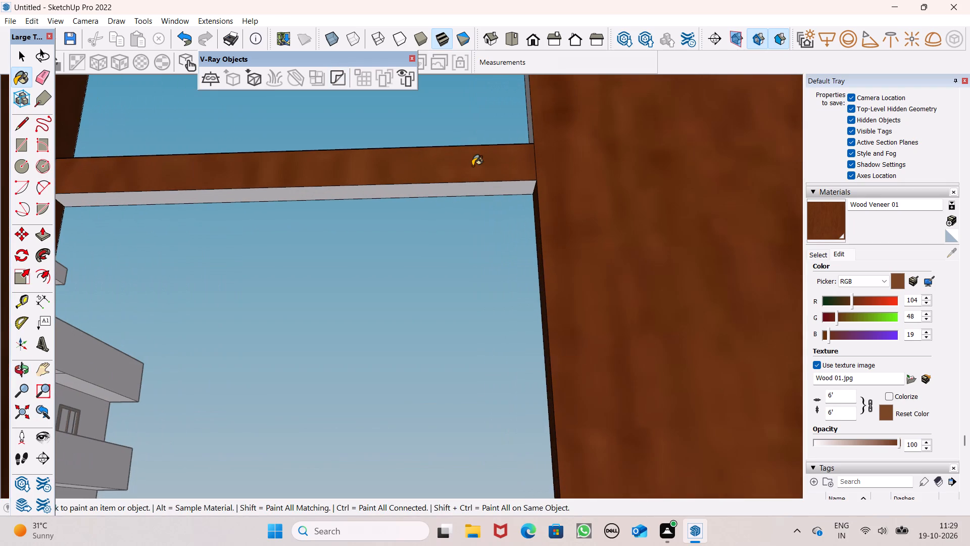
Paint the second-highest crossbar's top face and the centre panel's side edge above it with Wood Veneer 01.
{"action": "scroll", "coordinate": [472, 166], "scroll_direction": "down", "scroll_amount": 5}
{"action": "middle_click_drag", "start_coordinate": [490, 191], "coordinate": [695, 277]}
{"action": "middle_click_drag", "start_coordinate": [512, 146], "coordinate": [525, 282]}
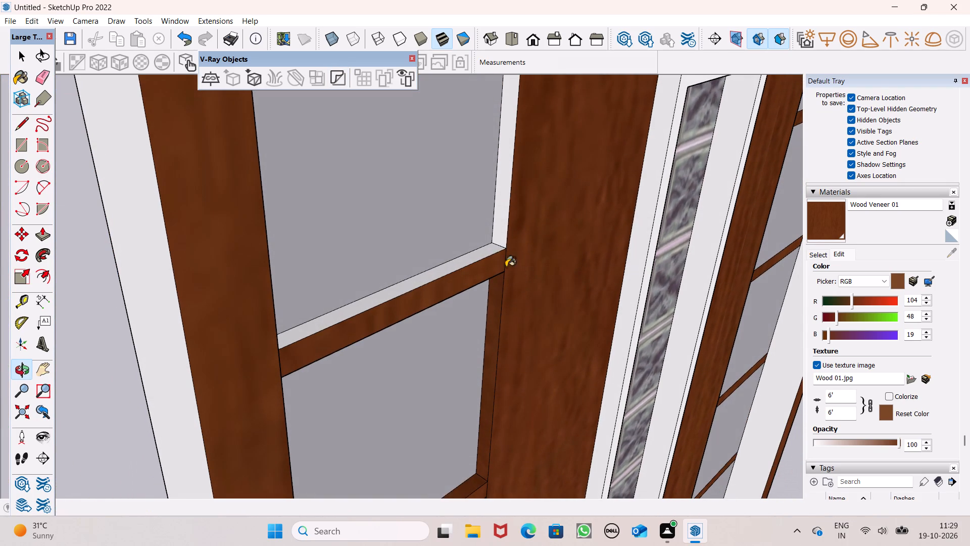
{"action": "left_click", "coordinate": [502, 219]}
{"action": "left_click", "coordinate": [491, 258]}
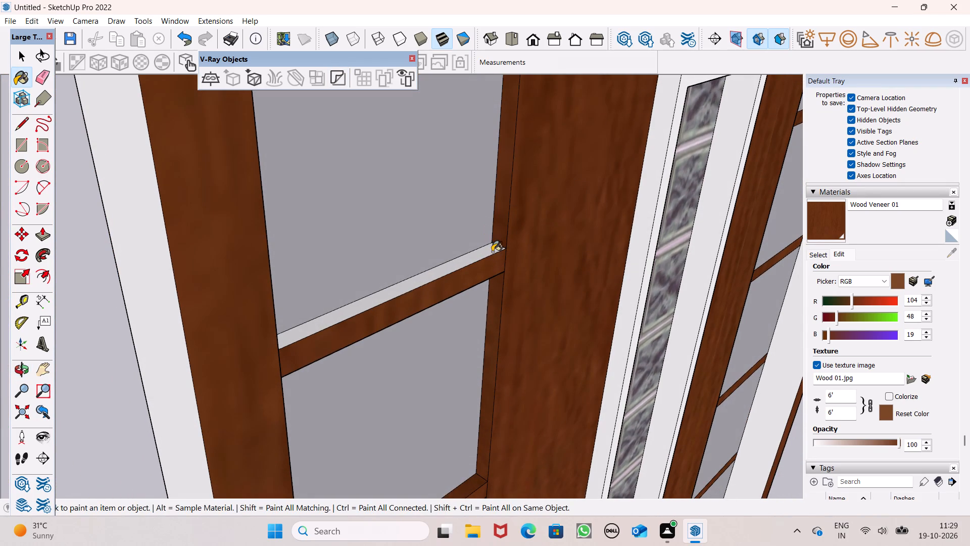
{"action": "left_click", "coordinate": [492, 252]}
Paint the outer side face of the frame's left upright with Wood Veneer 01.
{"action": "left_click", "coordinate": [133, 241]}
Paint the left strip's topmost crossbar on its top and front faces, plus the panel edge above it, with Wood Veneer 01.
{"action": "scroll", "coordinate": [337, 226], "scroll_direction": "down", "scroll_amount": 4}
{"action": "middle_click_drag", "start_coordinate": [530, 234], "coordinate": [442, 270]}
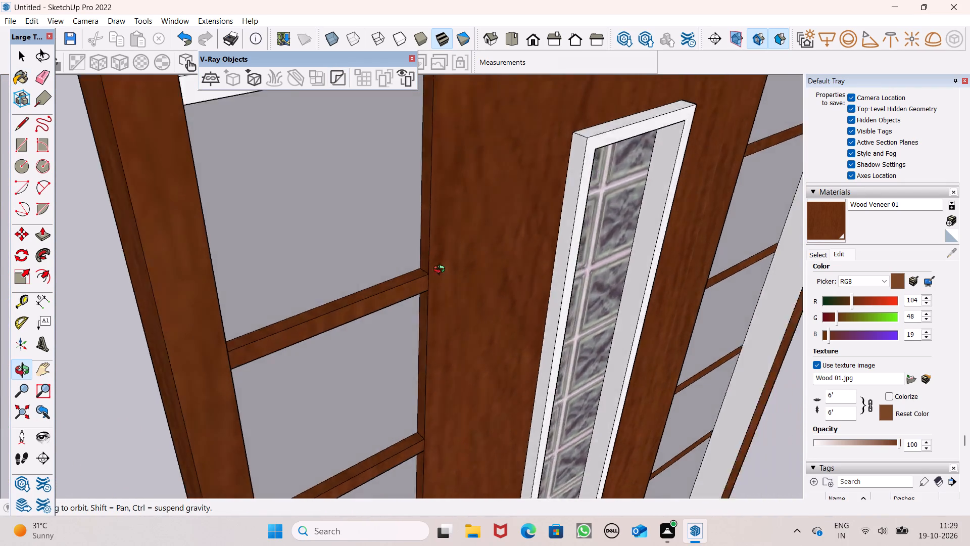
{"action": "middle_click_drag", "start_coordinate": [442, 270], "coordinate": [276, 261]}
{"action": "scroll", "coordinate": [367, 220], "scroll_direction": "down", "scroll_amount": 7}
{"action": "scroll", "coordinate": [262, 162], "scroll_direction": "down", "scroll_amount": 5}
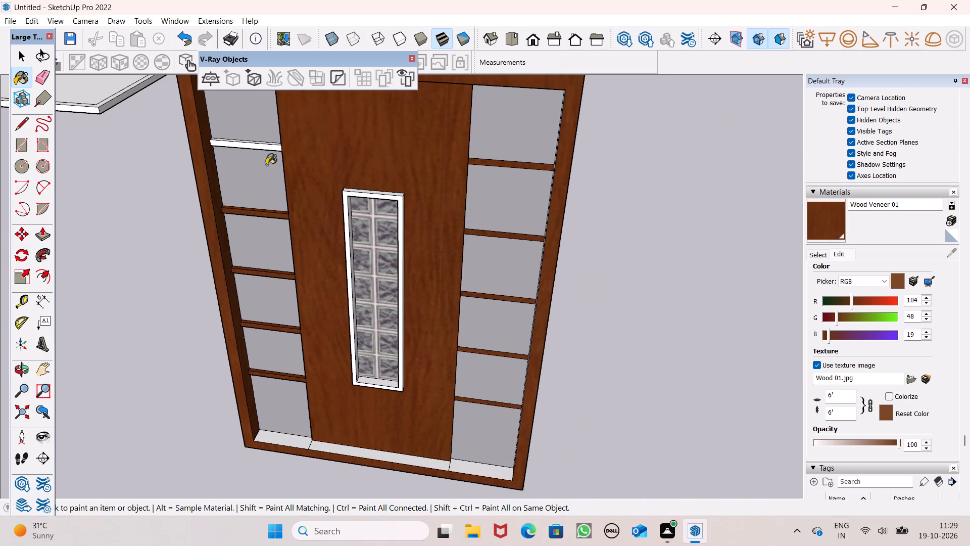
{"action": "scroll", "coordinate": [242, 134], "scroll_direction": "up", "scroll_amount": 12}
{"action": "scroll", "coordinate": [285, 162], "scroll_direction": "up", "scroll_amount": 6}
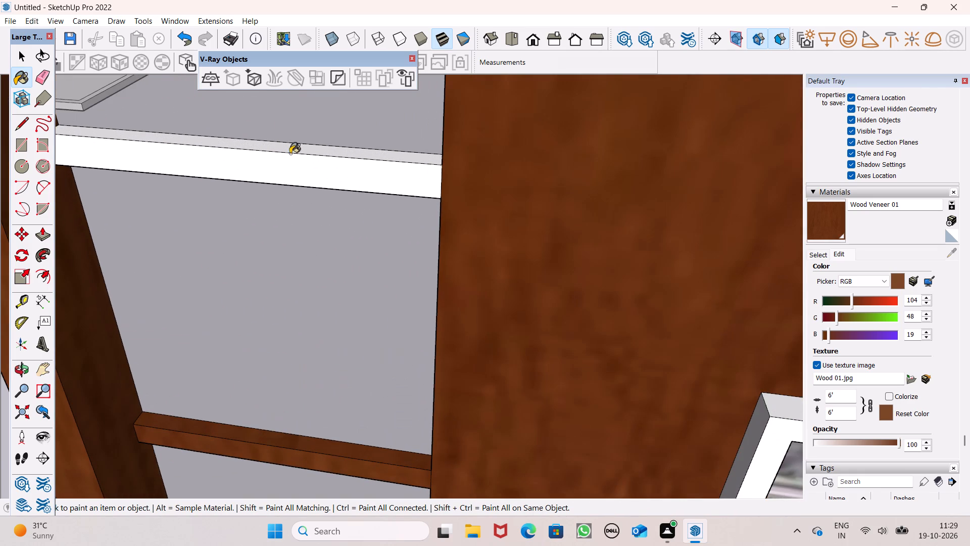
{"action": "left_click", "coordinate": [293, 149]}
{"action": "left_click", "coordinate": [295, 168]}
{"action": "scroll", "coordinate": [352, 181], "scroll_direction": "up", "scroll_amount": 1}
{"action": "middle_click_drag", "start_coordinate": [378, 169], "coordinate": [547, 147]}
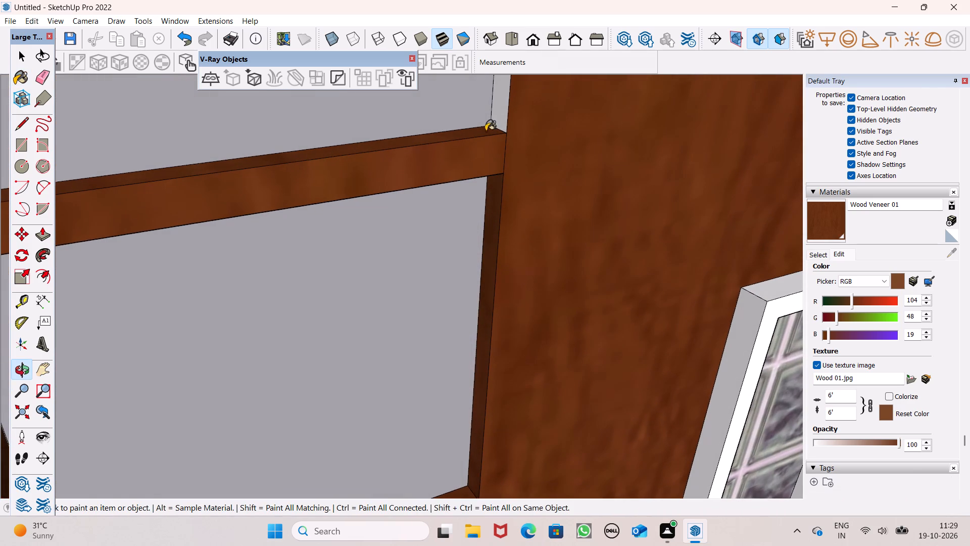
{"action": "left_click", "coordinate": [504, 117]}
Paint the underside of the left strip's topmost crossbar with Wood Veneer 01.
{"action": "scroll", "coordinate": [466, 200], "scroll_direction": "down", "scroll_amount": 6}
{"action": "middle_click_drag", "start_coordinate": [451, 239], "coordinate": [250, 45]}
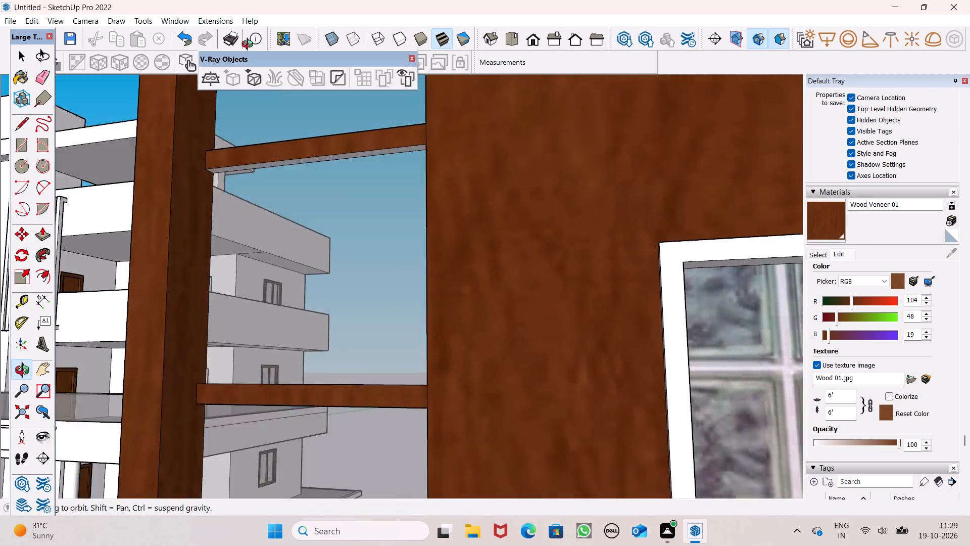
{"action": "middle_click_drag", "start_coordinate": [250, 45], "coordinate": [264, 0]}
{"action": "scroll", "coordinate": [338, 140], "scroll_direction": "up", "scroll_amount": 3}
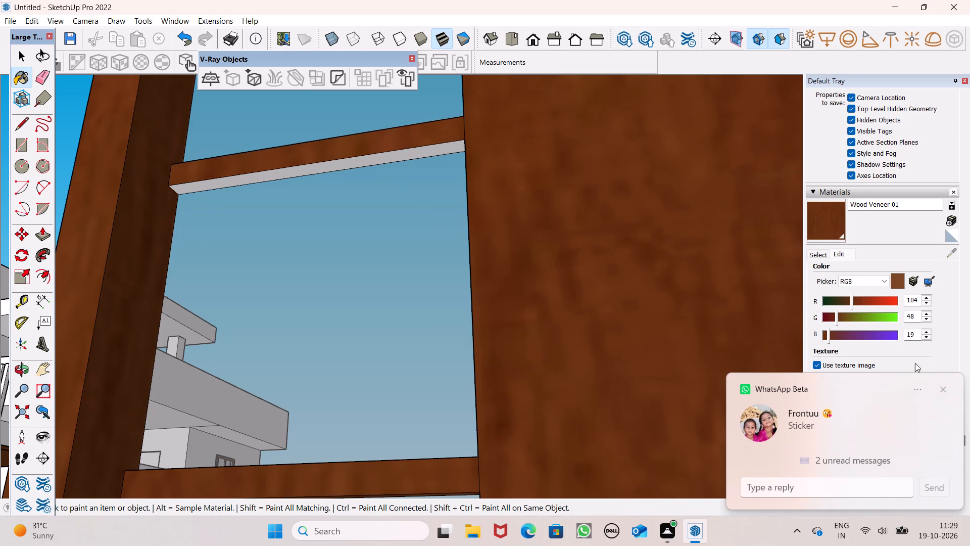
{"action": "left_click_drag", "start_coordinate": [944, 391], "coordinate": [938, 391]}
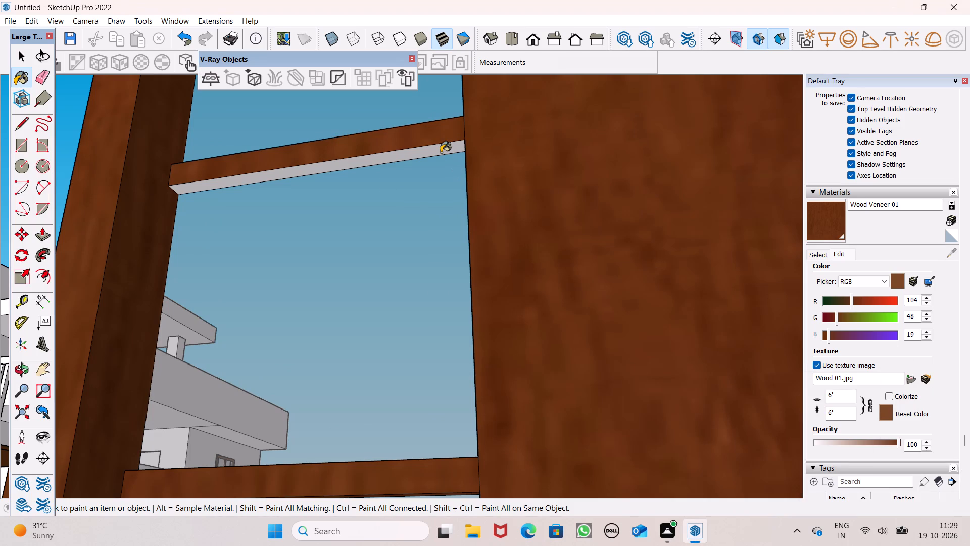
{"action": "left_click", "coordinate": [441, 152]}
Paint all three underside segments of the frame's top rail with Wood Veneer 01.
{"action": "scroll", "coordinate": [359, 146], "scroll_direction": "down", "scroll_amount": 10}
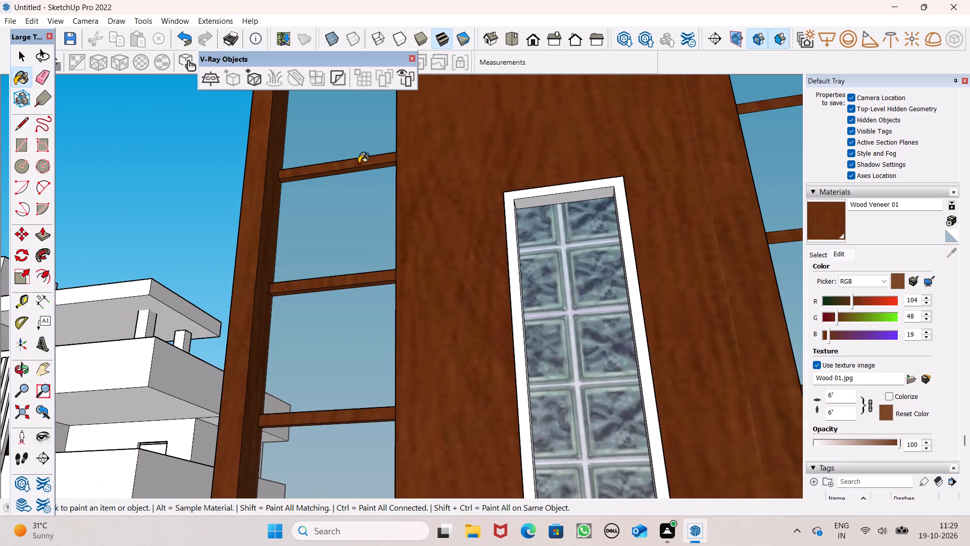
{"action": "scroll", "coordinate": [391, 222], "scroll_direction": "down", "scroll_amount": 5}
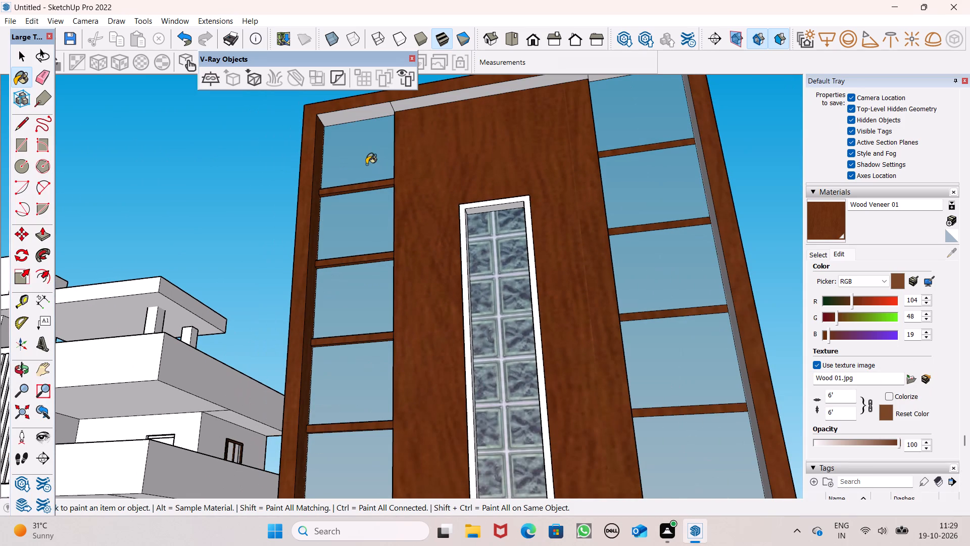
{"action": "scroll", "coordinate": [367, 161], "scroll_direction": "up", "scroll_amount": 2}
{"action": "scroll", "coordinate": [399, 113], "scroll_direction": "up", "scroll_amount": 1}
{"action": "left_click", "coordinate": [376, 105]}
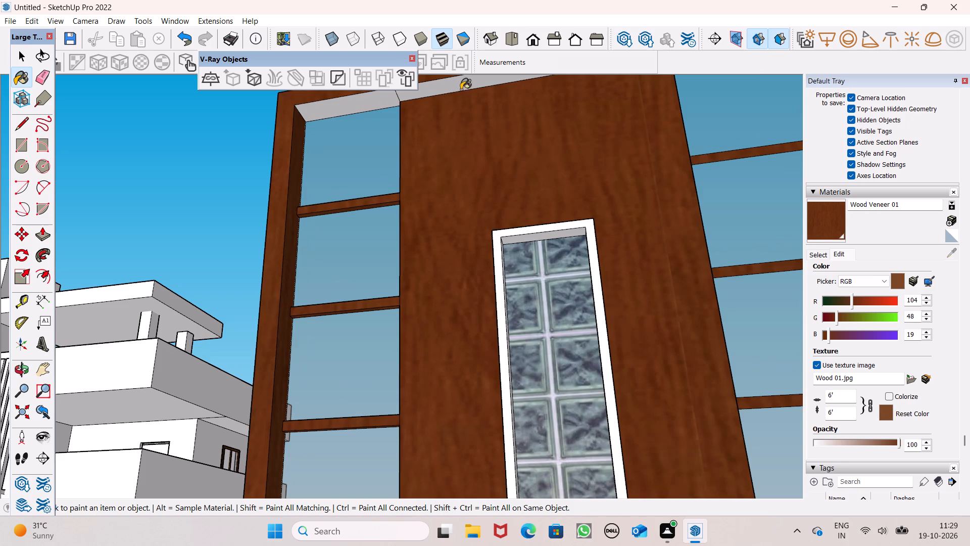
{"action": "left_click", "coordinate": [461, 89]}
{"action": "scroll", "coordinate": [320, 244], "scroll_direction": "down", "scroll_amount": 7}
{"action": "scroll", "coordinate": [501, 159], "scroll_direction": "up", "scroll_amount": 6}
{"action": "left_click", "coordinate": [541, 140]}
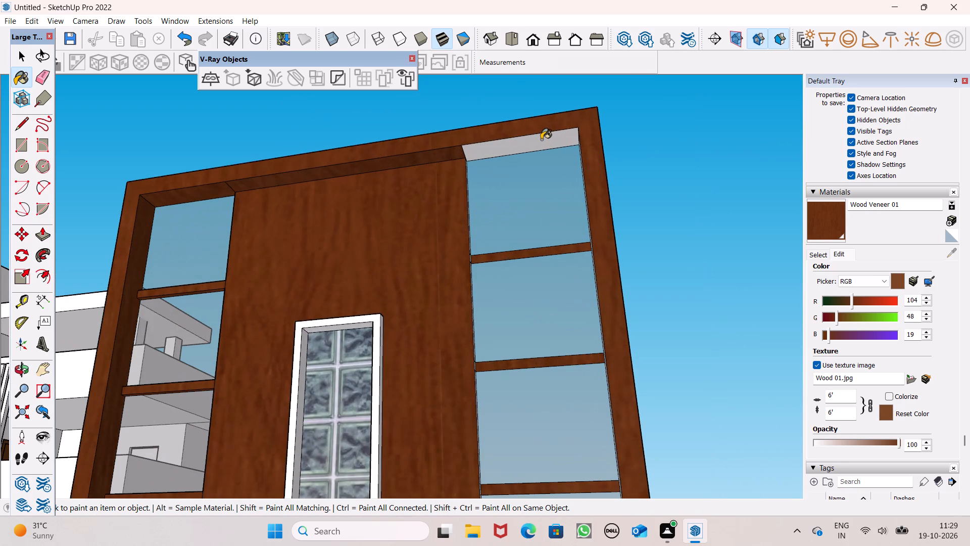
Paint the inner side of the frame's right upright with Wood Veneer 01.
{"action": "middle_click_drag", "start_coordinate": [565, 185], "coordinate": [792, 206]}
{"action": "scroll", "coordinate": [814, 207], "scroll_direction": "up", "scroll_amount": 1}
{"action": "scroll", "coordinate": [568, 279], "scroll_direction": "up", "scroll_amount": 3}
{"action": "left_click", "coordinate": [541, 292]}
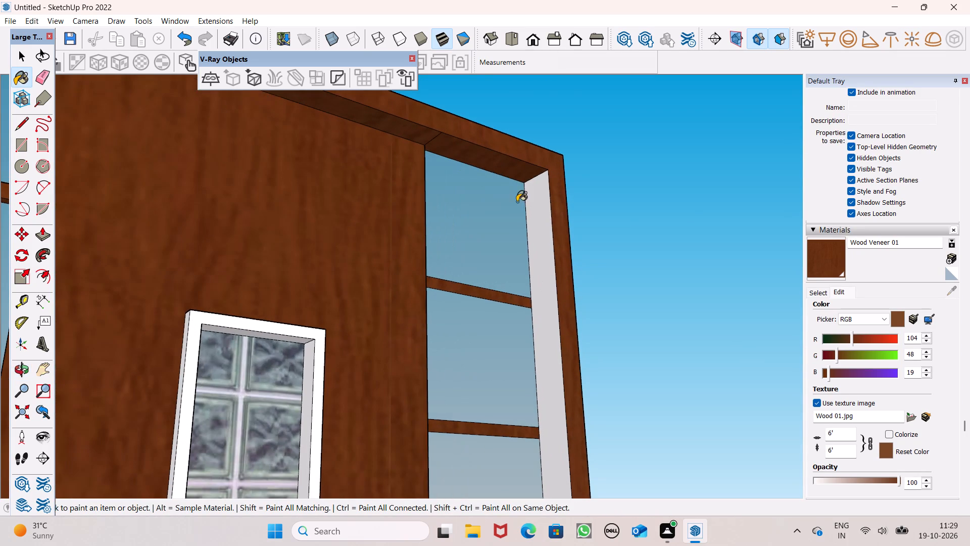
Paint the frame's outer bottom face with Wood Veneer 01.
{"action": "scroll", "coordinate": [480, 118], "scroll_direction": "down", "scroll_amount": 11}
{"action": "middle_click_drag", "start_coordinate": [513, 250], "coordinate": [420, 93]}
{"action": "scroll", "coordinate": [451, 179], "scroll_direction": "up", "scroll_amount": 6}
{"action": "scroll", "coordinate": [458, 266], "scroll_direction": "up", "scroll_amount": 5}
{"action": "scroll", "coordinate": [460, 264], "scroll_direction": "down", "scroll_amount": 5}
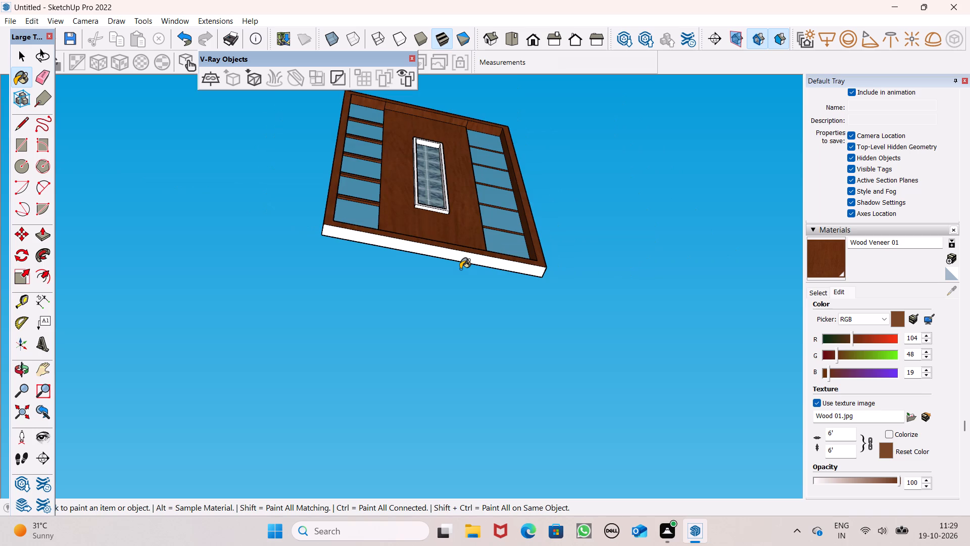
{"action": "scroll", "coordinate": [460, 262], "scroll_direction": "up", "scroll_amount": 3}
{"action": "left_click", "coordinate": [460, 262]}
{"action": "scroll", "coordinate": [460, 219], "scroll_direction": "down", "scroll_amount": 3}
{"action": "scroll", "coordinate": [452, 247], "scroll_direction": "up", "scroll_amount": 5}
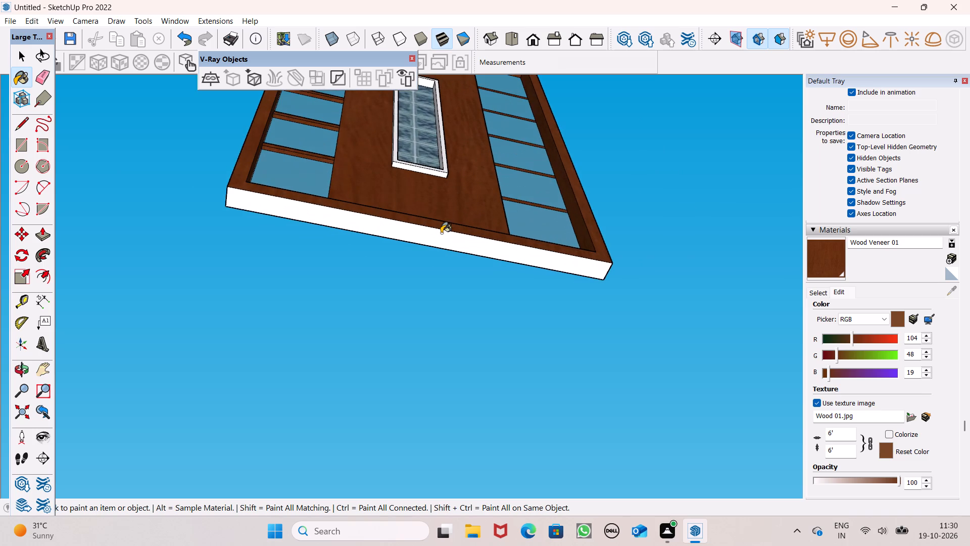
{"action": "left_click", "coordinate": [441, 233]}
Paint the back faces of the centre panel and the outer frame with Wood Veneer 01.
{"action": "scroll", "coordinate": [469, 187], "scroll_direction": "down", "scroll_amount": 5}
{"action": "middle_click_drag", "start_coordinate": [447, 214], "coordinate": [779, 351]}
{"action": "middle_click_drag", "start_coordinate": [538, 309], "coordinate": [617, 354]}
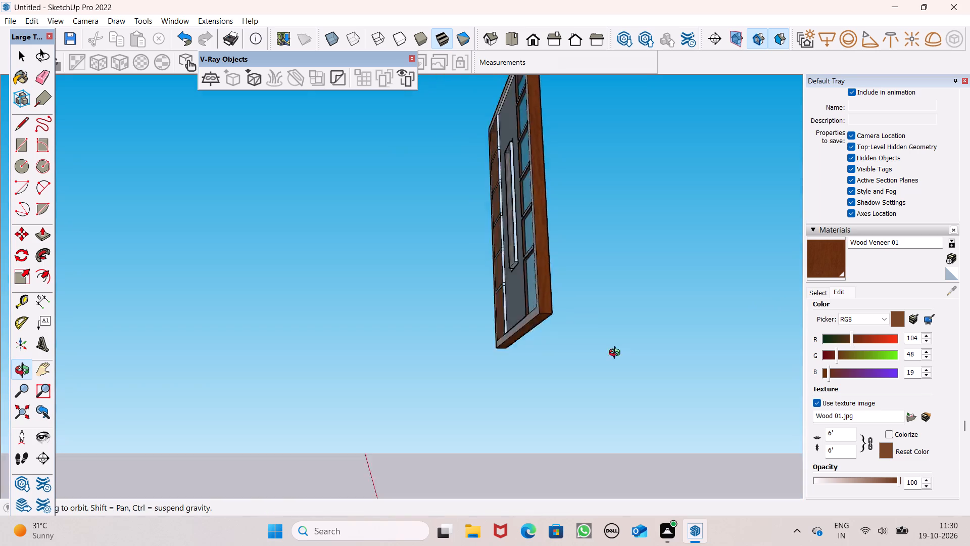
{"action": "middle_click_drag", "start_coordinate": [617, 354], "coordinate": [797, 355]}
{"action": "scroll", "coordinate": [523, 296], "scroll_direction": "up", "scroll_amount": 1}
{"action": "middle_click_drag", "start_coordinate": [524, 296], "coordinate": [690, 334]}
{"action": "scroll", "coordinate": [543, 275], "scroll_direction": "up", "scroll_amount": 6}
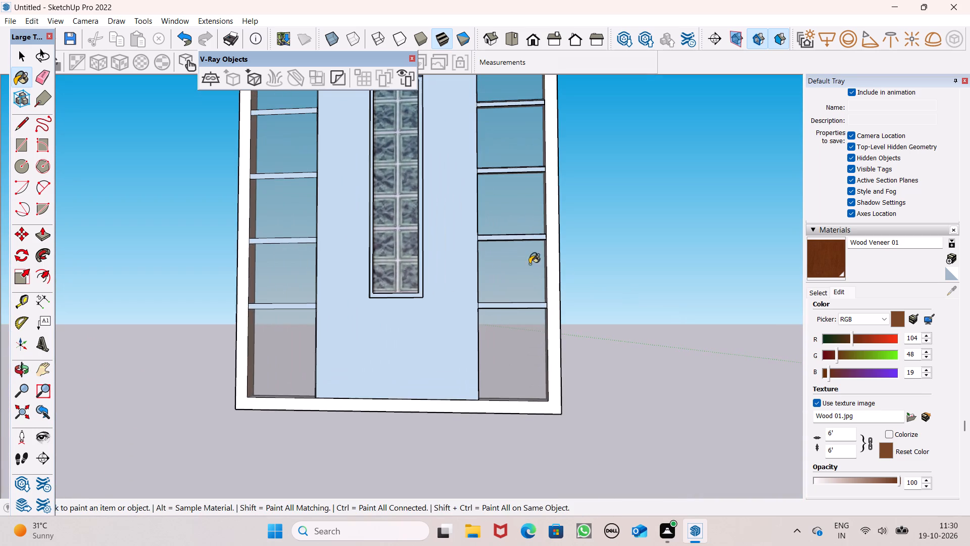
{"action": "left_click", "coordinate": [451, 270]}
{"action": "scroll", "coordinate": [512, 288], "scroll_direction": "down", "scroll_amount": 6}
{"action": "middle_click_drag", "start_coordinate": [574, 298], "coordinate": [554, 323]}
{"action": "scroll", "coordinate": [553, 323], "scroll_direction": "up", "scroll_amount": 1}
{"action": "scroll", "coordinate": [522, 359], "scroll_direction": "up", "scroll_amount": 3}
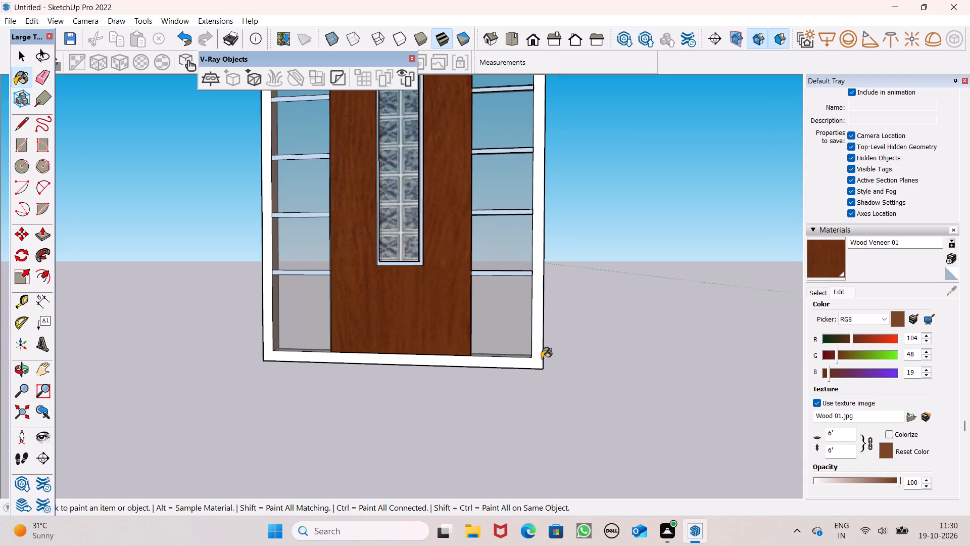
{"action": "left_click", "coordinate": [537, 357]}
Paint the three inner top segments of the frame's bottom rail with Wood Veneer 01.
{"action": "middle_click_drag", "start_coordinate": [536, 362], "coordinate": [127, 488]}
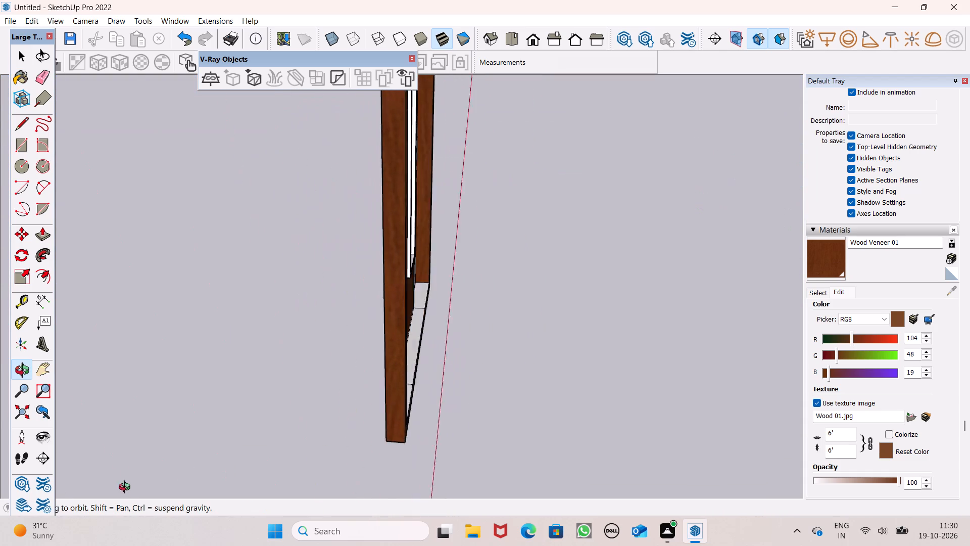
{"action": "middle_click_drag", "start_coordinate": [127, 488], "coordinate": [1, 491]}
{"action": "middle_click_drag", "start_coordinate": [289, 450], "coordinate": [195, 486]}
{"action": "scroll", "coordinate": [307, 376], "scroll_direction": "up", "scroll_amount": 4}
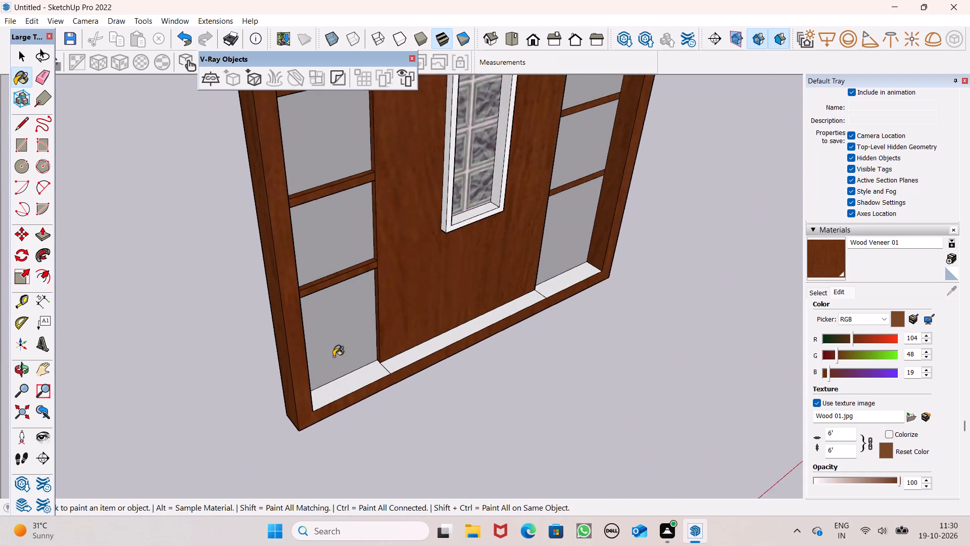
{"action": "scroll", "coordinate": [333, 356], "scroll_direction": "up", "scroll_amount": 2}
{"action": "left_click", "coordinate": [360, 389]}
{"action": "left_click_drag", "start_coordinate": [422, 357], "coordinate": [445, 350]}
{"action": "left_click", "coordinate": [602, 262]}
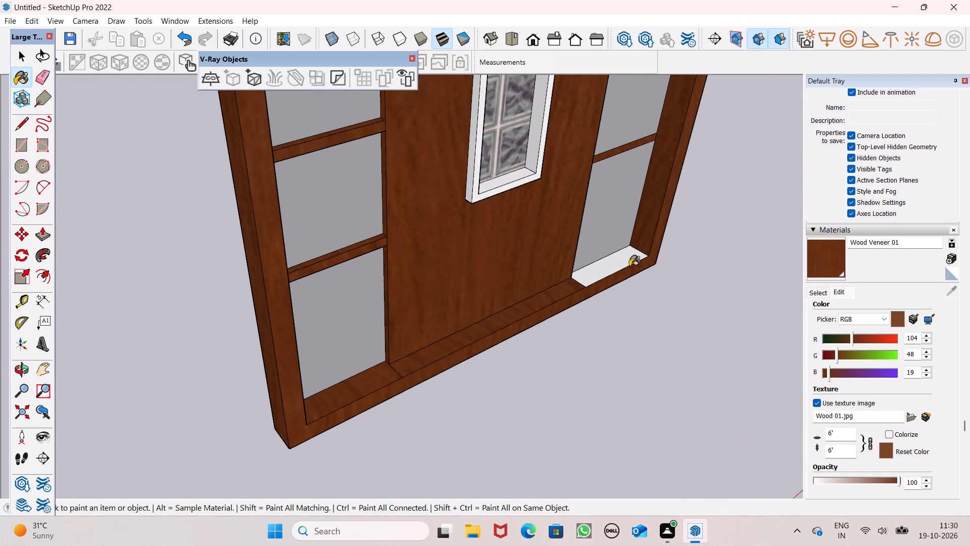
Paint the frame's outer top face with Wood Veneer 01.
{"action": "scroll", "coordinate": [629, 266], "scroll_direction": "down", "scroll_amount": 4}
{"action": "middle_click_drag", "start_coordinate": [642, 285], "coordinate": [258, 390]}
{"action": "scroll", "coordinate": [258, 395], "scroll_direction": "up", "scroll_amount": 1}
{"action": "scroll", "coordinate": [253, 318], "scroll_direction": "down", "scroll_amount": 3}
{"action": "middle_click_drag", "start_coordinate": [290, 324], "coordinate": [417, 348]}
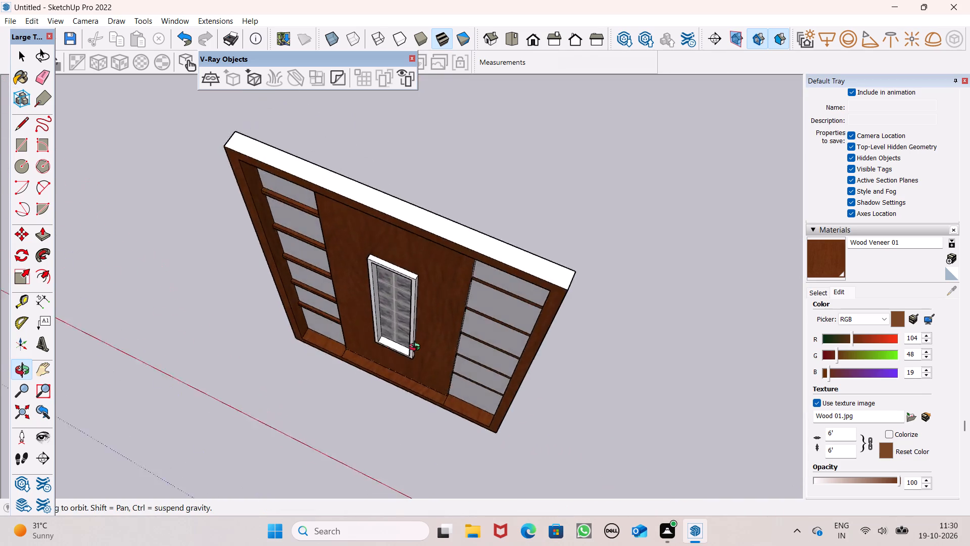
{"action": "middle_click_drag", "start_coordinate": [417, 348], "coordinate": [573, 363]}
{"action": "scroll", "coordinate": [575, 373], "scroll_direction": "up", "scroll_amount": 1}
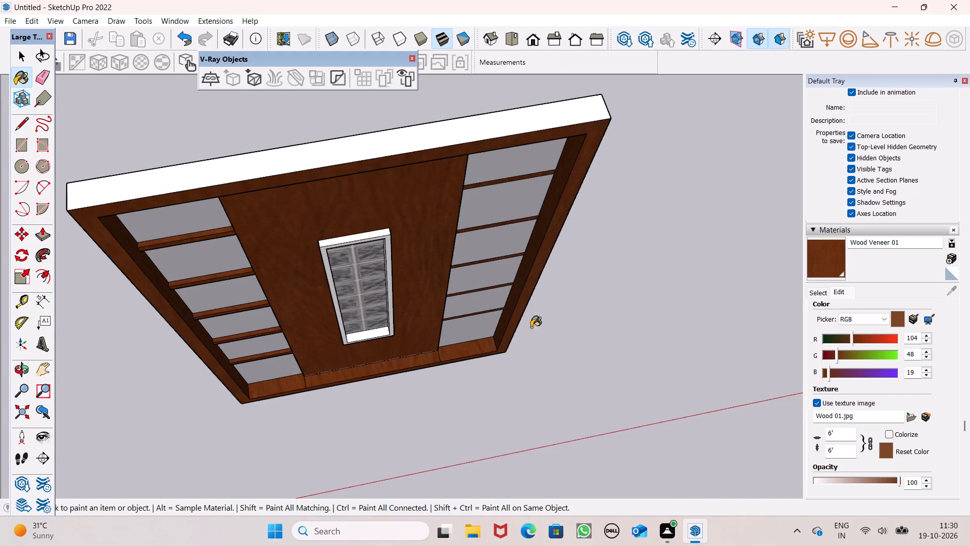
{"action": "left_click", "coordinate": [467, 140]}
Paint the outer side face of the frame's right upright with Wood Veneer 01.
{"action": "scroll", "coordinate": [572, 192], "scroll_direction": "down", "scroll_amount": 4}
{"action": "middle_click_drag", "start_coordinate": [602, 212], "coordinate": [175, 118]}
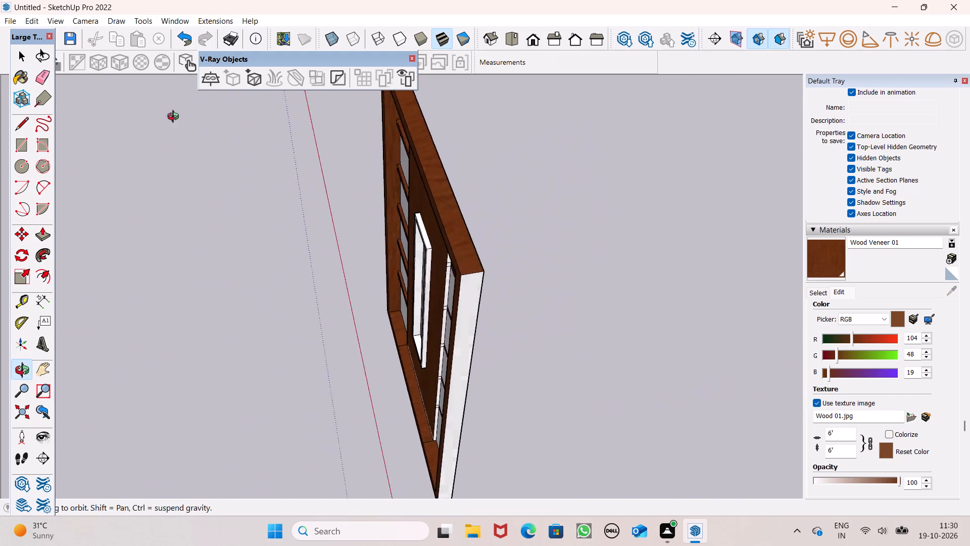
{"action": "middle_click_drag", "start_coordinate": [175, 118], "coordinate": [182, 104]}
{"action": "scroll", "coordinate": [181, 104], "scroll_direction": "up", "scroll_amount": 1}
{"action": "scroll", "coordinate": [346, 205], "scroll_direction": "down", "scroll_amount": 4}
{"action": "scroll", "coordinate": [420, 273], "scroll_direction": "up", "scroll_amount": 5}
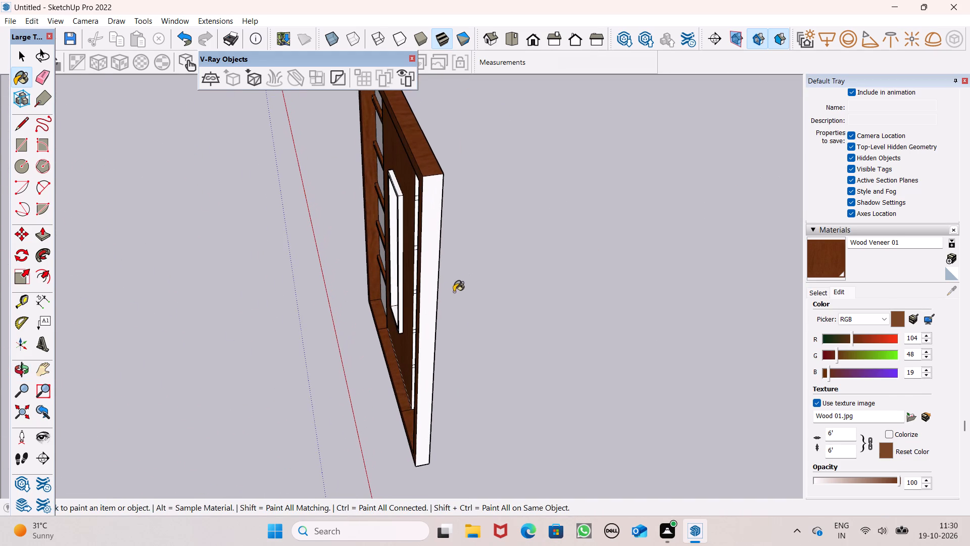
{"action": "left_click", "coordinate": [424, 306]}
Paint the upper segments of the centre panel's narrow edge facing the right-hand glazing with Wood Veneer 01.
{"action": "middle_click_drag", "start_coordinate": [367, 326], "coordinate": [874, 8]}
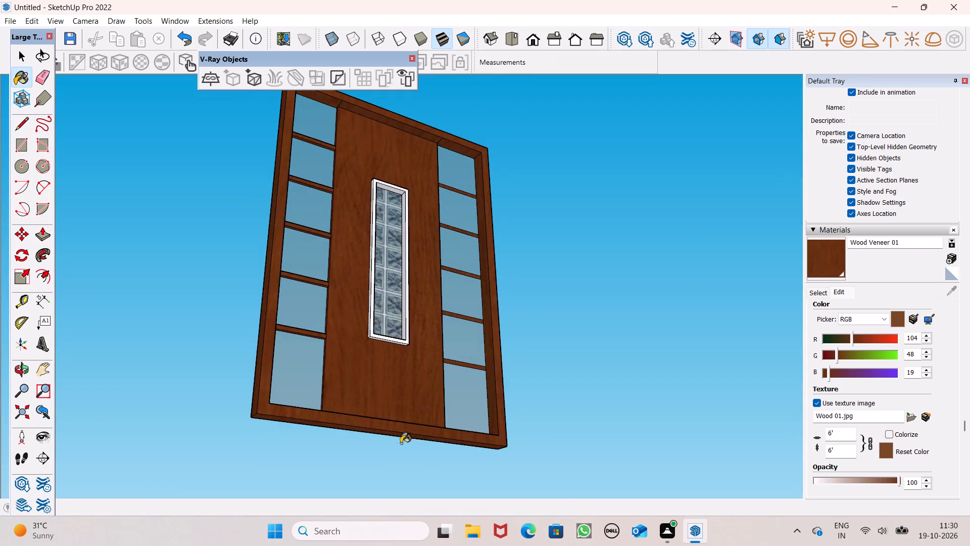
{"action": "middle_click_drag", "start_coordinate": [401, 443], "coordinate": [0, 542]}
{"action": "scroll", "coordinate": [143, 426], "scroll_direction": "up", "scroll_amount": 4}
{"action": "scroll", "coordinate": [298, 370], "scroll_direction": "down", "scroll_amount": 3}
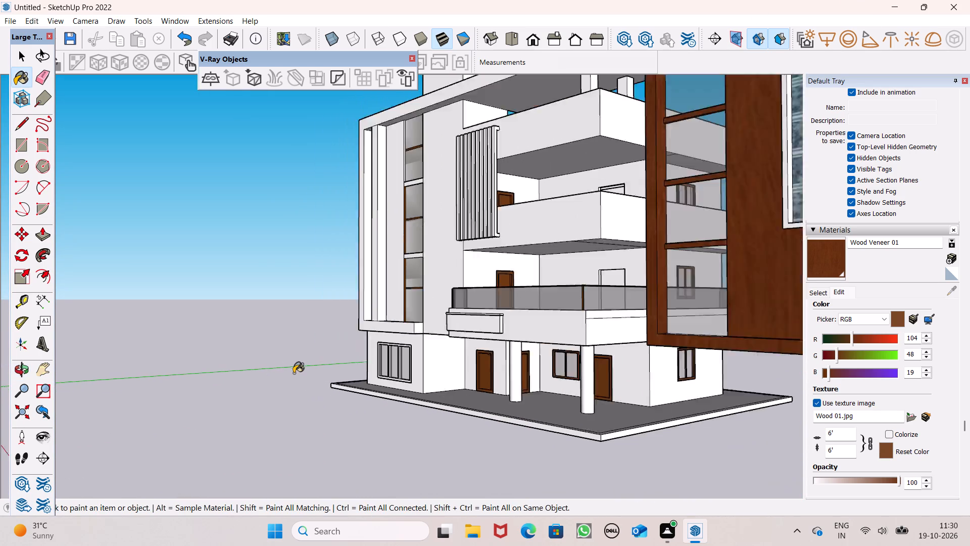
{"action": "scroll", "coordinate": [294, 373], "scroll_direction": "down", "scroll_amount": 2}
{"action": "scroll", "coordinate": [479, 230], "scroll_direction": "up", "scroll_amount": 8}
{"action": "middle_click_drag", "start_coordinate": [500, 234], "coordinate": [506, 279]}
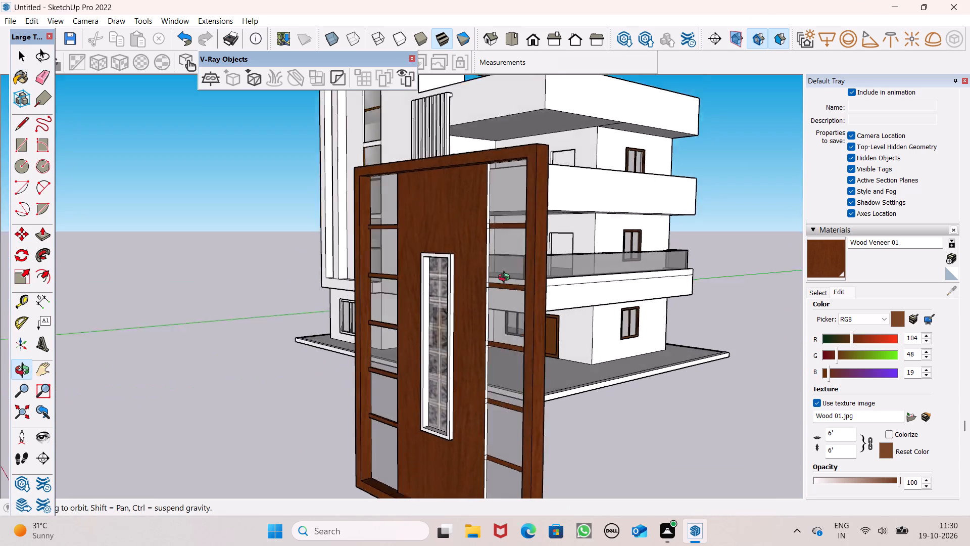
{"action": "middle_click_drag", "start_coordinate": [506, 279], "coordinate": [505, 291]}
{"action": "scroll", "coordinate": [505, 293], "scroll_direction": "up", "scroll_amount": 7}
{"action": "scroll", "coordinate": [473, 256], "scroll_direction": "up", "scroll_amount": 4}
{"action": "scroll", "coordinate": [464, 197], "scroll_direction": "down", "scroll_amount": 4}
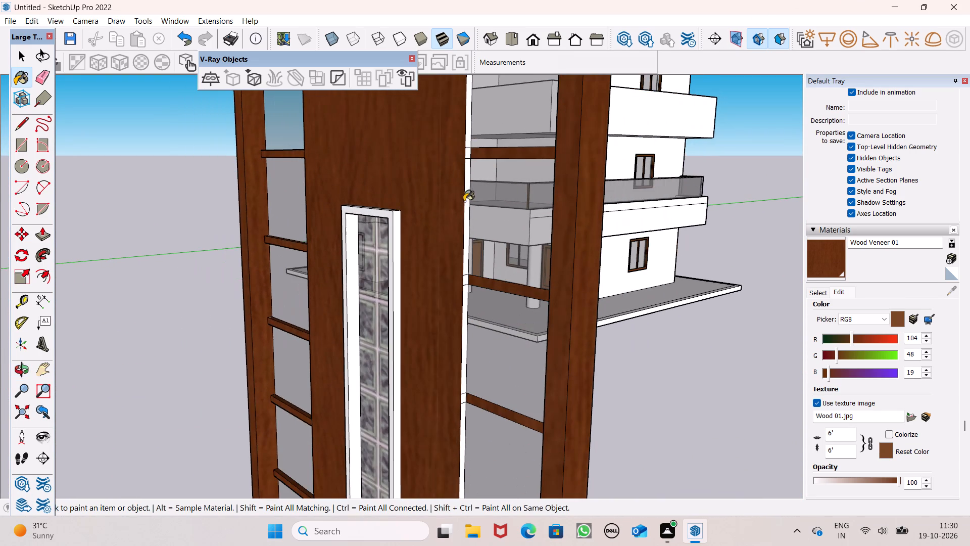
{"action": "scroll", "coordinate": [489, 117], "scroll_direction": "up", "scroll_amount": 2}
{"action": "scroll", "coordinate": [463, 149], "scroll_direction": "up", "scroll_amount": 5}
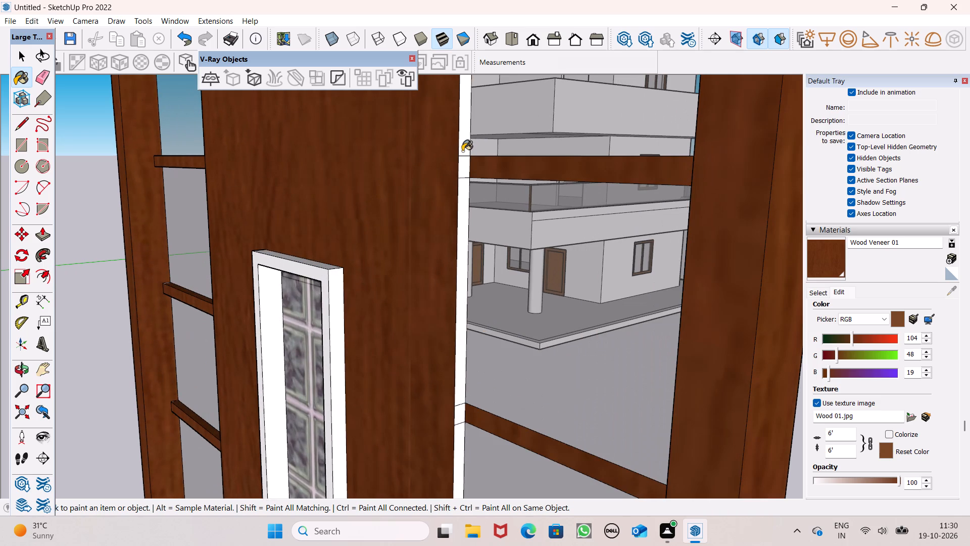
{"action": "left_click", "coordinate": [462, 151]}
{"action": "left_click", "coordinate": [467, 171]}
{"action": "left_click", "coordinate": [467, 199]}
{"action": "scroll", "coordinate": [432, 107], "scroll_direction": "down", "scroll_amount": 5}
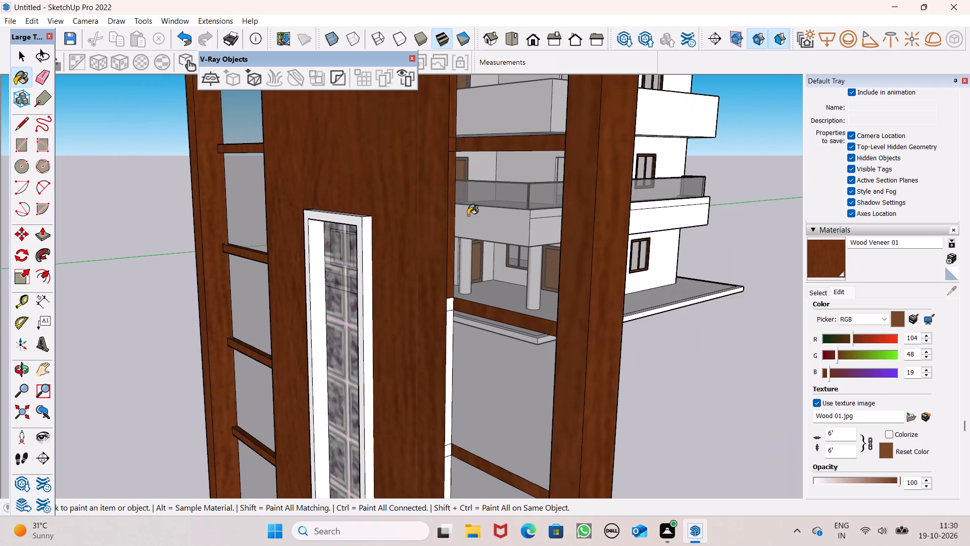
{"action": "scroll", "coordinate": [475, 341], "scroll_direction": "up", "scroll_amount": 4}
{"action": "left_click", "coordinate": [437, 292]}
{"action": "left_click", "coordinate": [439, 310]}
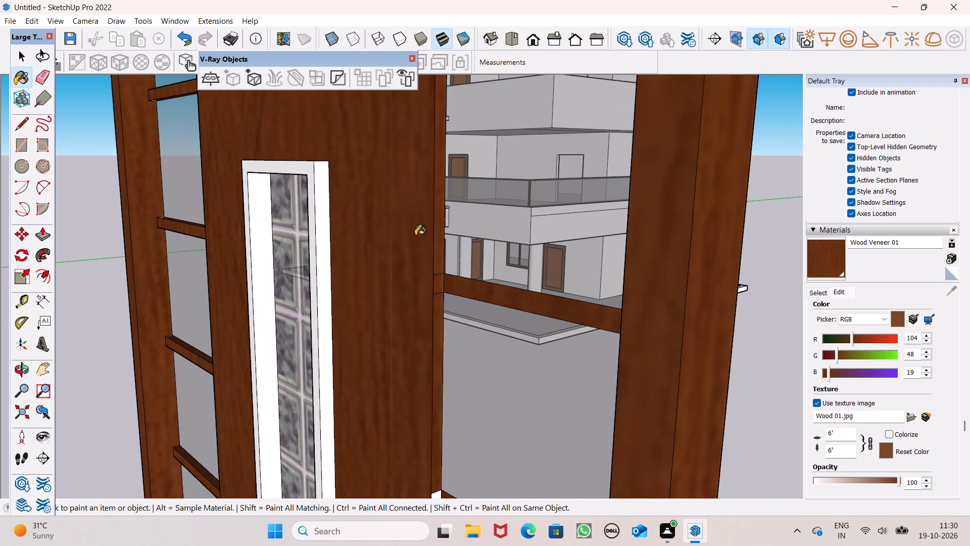
Paint the middle segments of the centre panel's narrow edge beside the right-hand glazing with Wood Veneer 01.
{"action": "scroll", "coordinate": [404, 212], "scroll_direction": "down", "scroll_amount": 8}
{"action": "scroll", "coordinate": [390, 297], "scroll_direction": "down", "scroll_amount": 4}
{"action": "scroll", "coordinate": [424, 389], "scroll_direction": "up", "scroll_amount": 2}
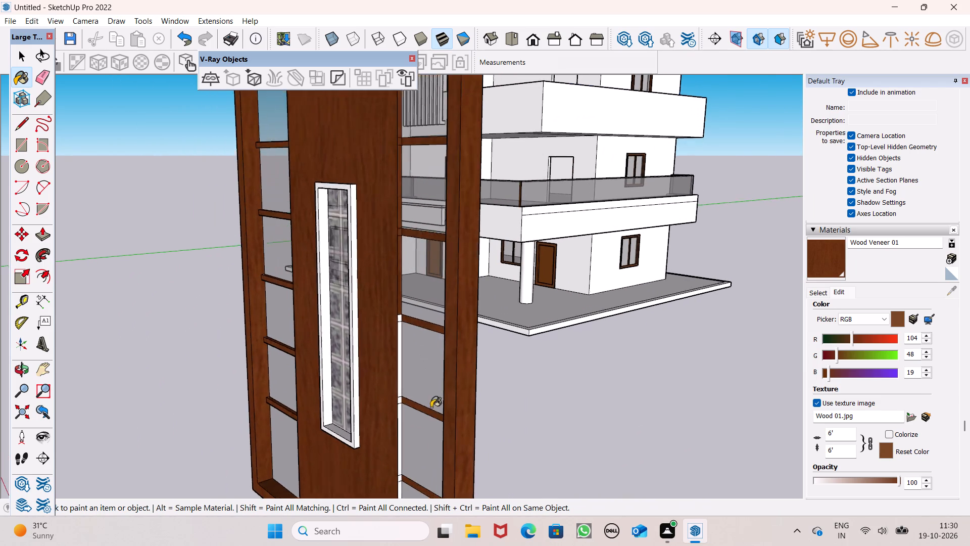
{"action": "scroll", "coordinate": [431, 407], "scroll_direction": "up", "scroll_amount": 3}
{"action": "scroll", "coordinate": [398, 370], "scroll_direction": "up", "scroll_amount": 4}
{"action": "scroll", "coordinate": [381, 263], "scroll_direction": "up", "scroll_amount": 5}
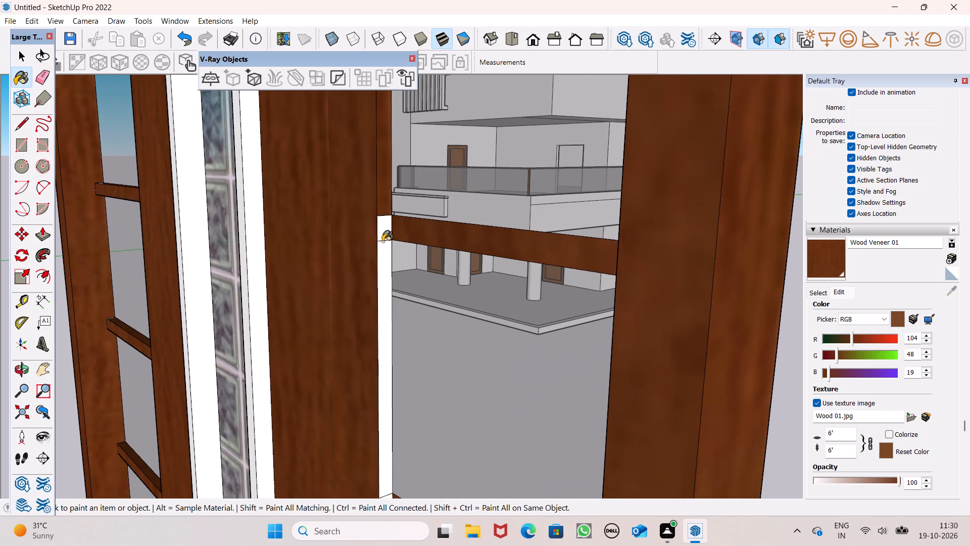
{"action": "left_click", "coordinate": [382, 239]}
{"action": "left_click", "coordinate": [382, 264]}
{"action": "scroll", "coordinate": [377, 185], "scroll_direction": "down", "scroll_amount": 5}
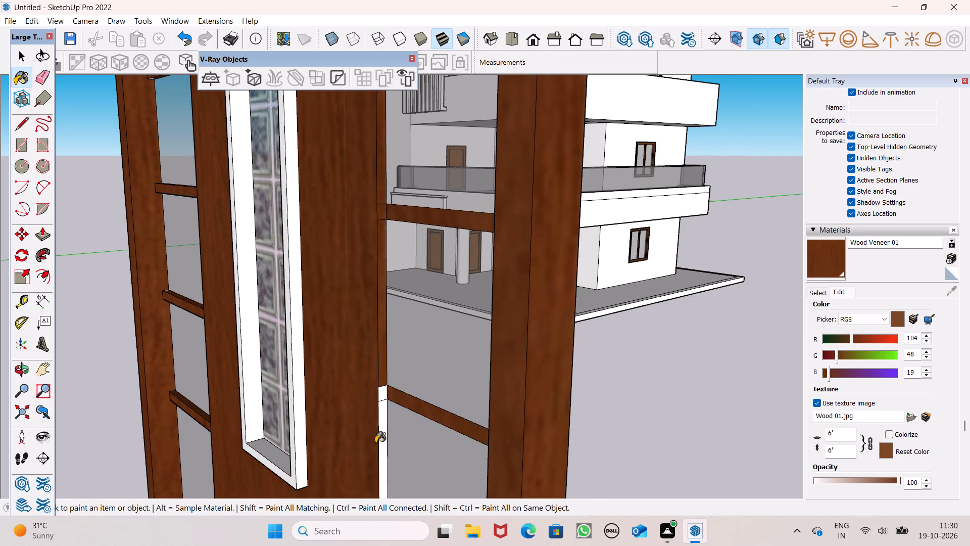
{"action": "scroll", "coordinate": [384, 427], "scroll_direction": "up", "scroll_amount": 4}
{"action": "left_click", "coordinate": [382, 376]}
{"action": "left_click", "coordinate": [388, 404]}
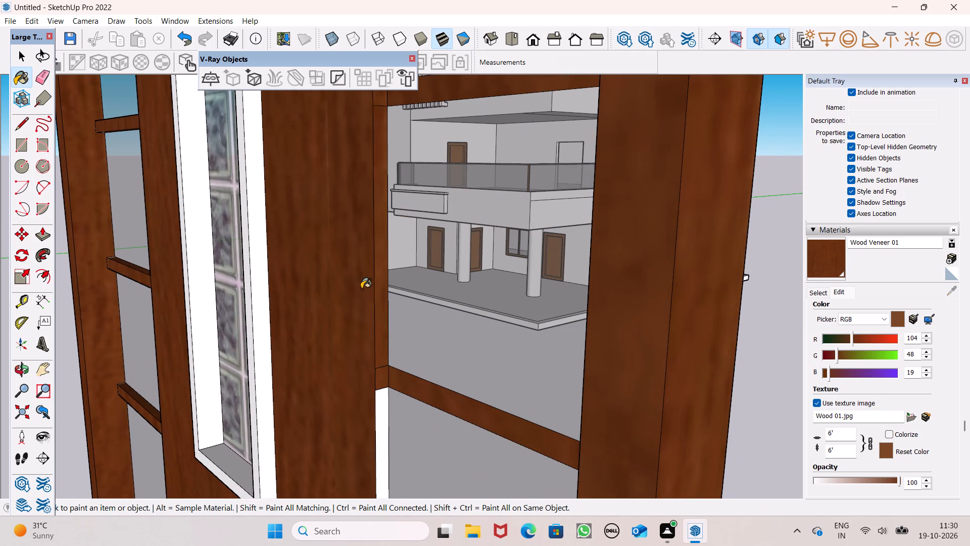
{"action": "scroll", "coordinate": [361, 289], "scroll_direction": "down", "scroll_amount": 4}
{"action": "scroll", "coordinate": [369, 433], "scroll_direction": "up", "scroll_amount": 4}
{"action": "left_click_drag", "start_coordinate": [375, 400], "coordinate": [376, 391]}
Paint the remaining lowest segments of the centre panel's narrow right edge with Wood Veneer 01.
{"action": "scroll", "coordinate": [379, 294], "scroll_direction": "down", "scroll_amount": 7}
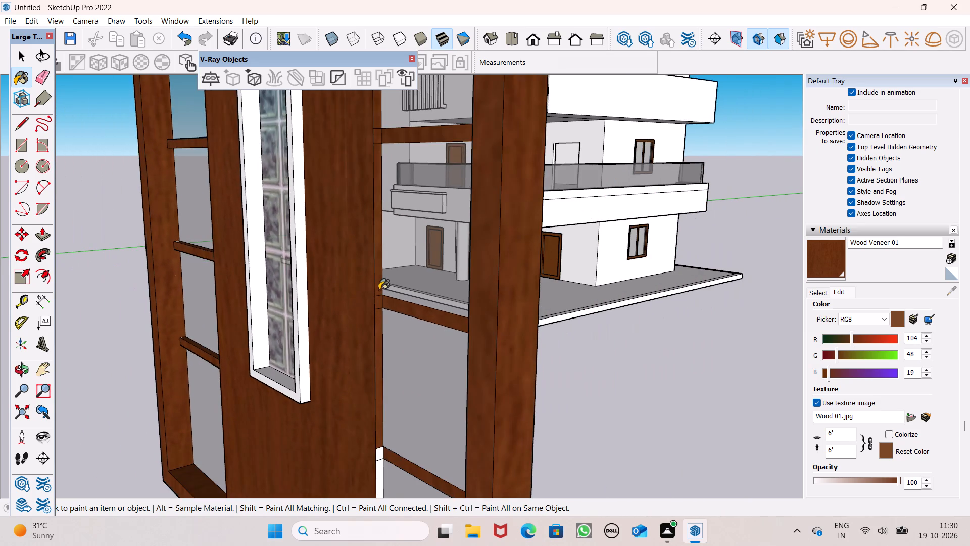
{"action": "scroll", "coordinate": [379, 290], "scroll_direction": "down", "scroll_amount": 8}
{"action": "scroll", "coordinate": [401, 433], "scroll_direction": "up", "scroll_amount": 6}
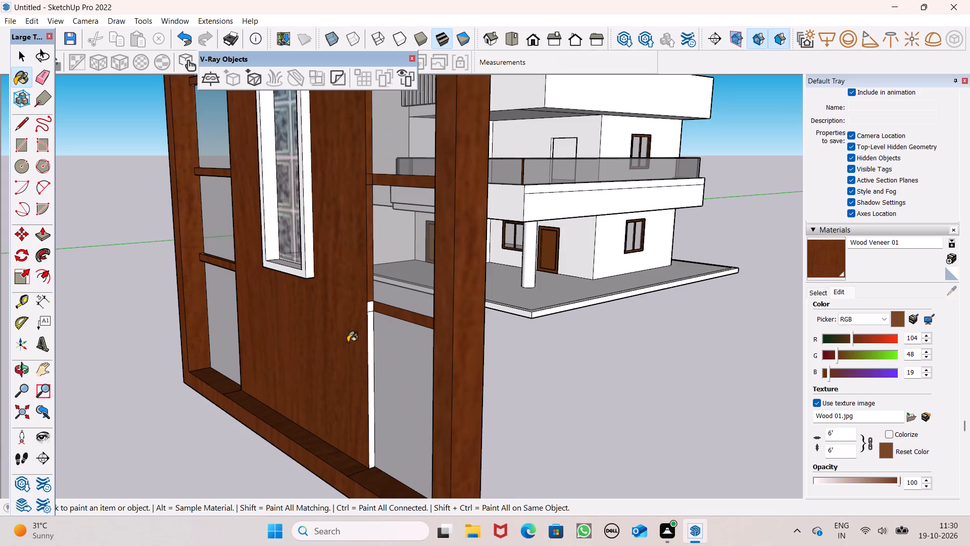
{"action": "scroll", "coordinate": [363, 338], "scroll_direction": "up", "scroll_amount": 10}
{"action": "left_click", "coordinate": [384, 277]}
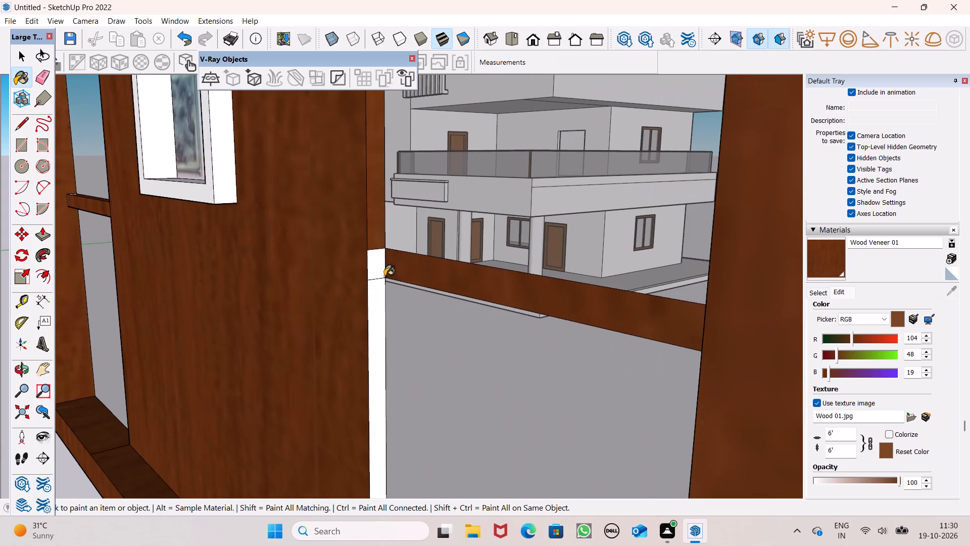
{"action": "left_click", "coordinate": [380, 294]}
Inspect the frame, centre panel and glazing bars for faces still missing the wood veneer.
{"action": "scroll", "coordinate": [378, 266], "scroll_direction": "down", "scroll_amount": 5}
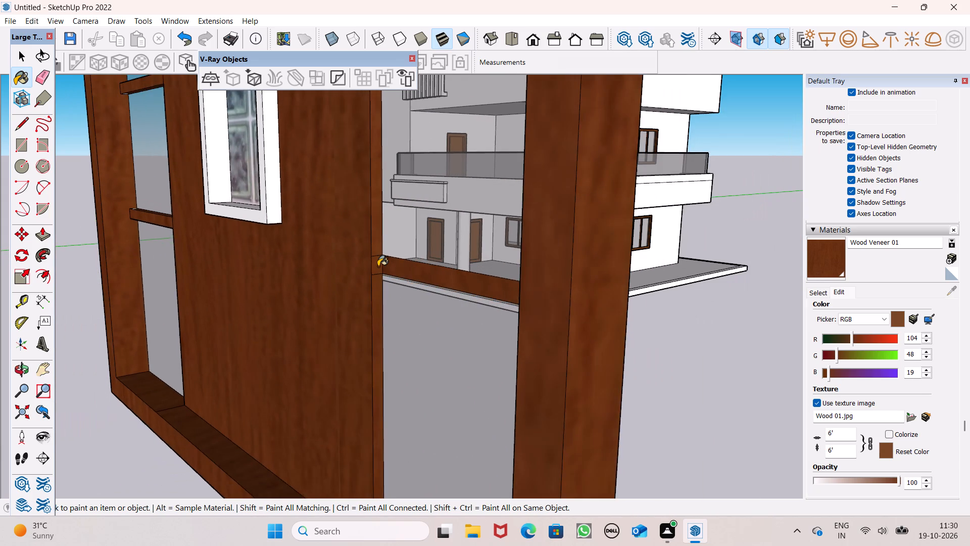
{"action": "scroll", "coordinate": [378, 266], "scroll_direction": "down", "scroll_amount": 9}
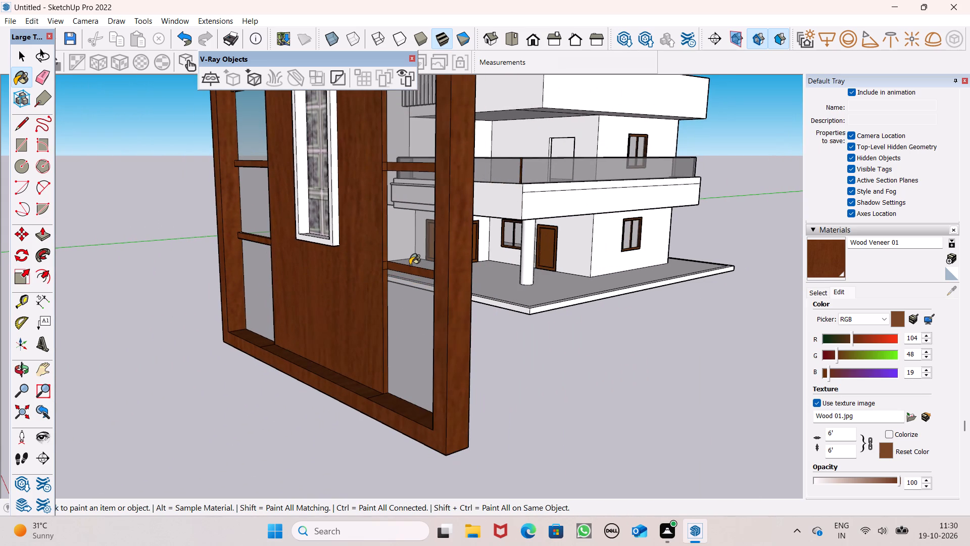
{"action": "scroll", "coordinate": [420, 271], "scroll_direction": "down", "scroll_amount": 4}
{"action": "middle_click_drag", "start_coordinate": [426, 294], "coordinate": [668, 406]}
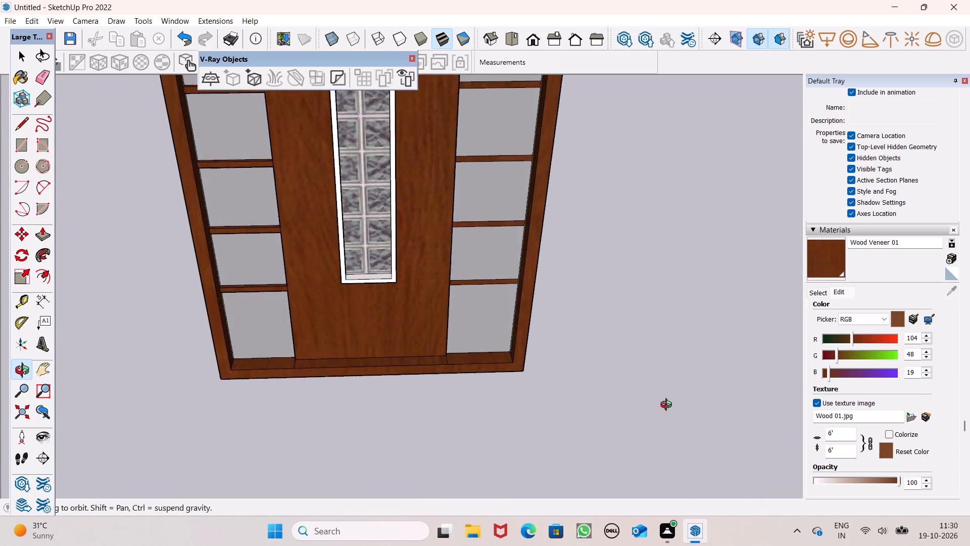
{"action": "middle_click_drag", "start_coordinate": [668, 406], "coordinate": [637, 450]}
{"action": "scroll", "coordinate": [529, 354], "scroll_direction": "down", "scroll_amount": 6}
{"action": "scroll", "coordinate": [518, 248], "scroll_direction": "up", "scroll_amount": 6}
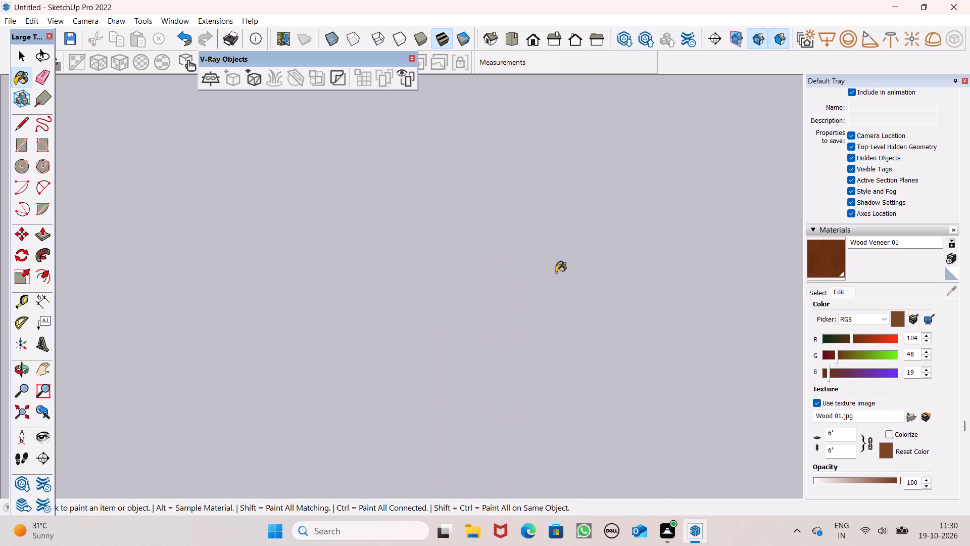
{"action": "scroll", "coordinate": [518, 215], "scroll_direction": "down", "scroll_amount": 5}
{"action": "scroll", "coordinate": [543, 292], "scroll_direction": "up", "scroll_amount": 7}
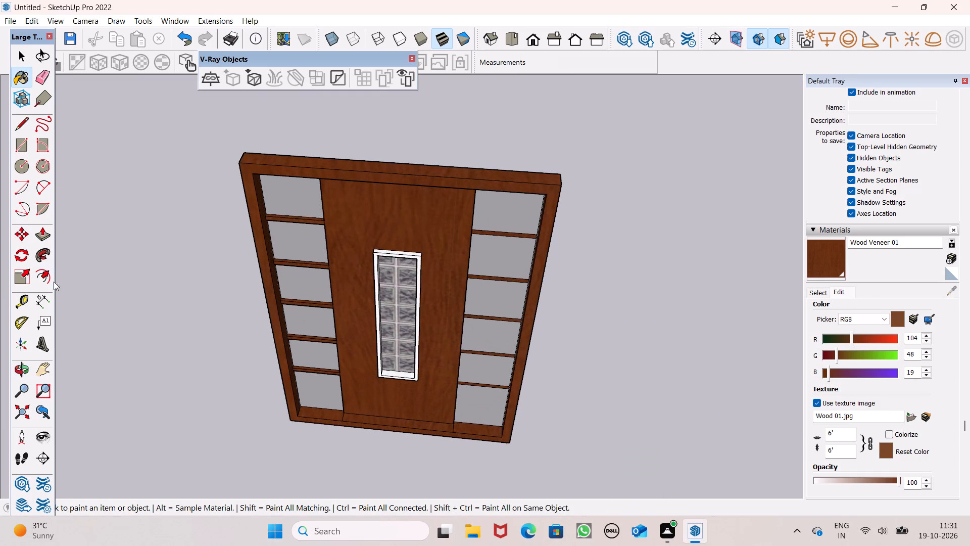
Push/Pull the face of the topmost glazing bar between the centre panel and the right upright by 2".
{"action": "left_click", "coordinate": [38, 233]}
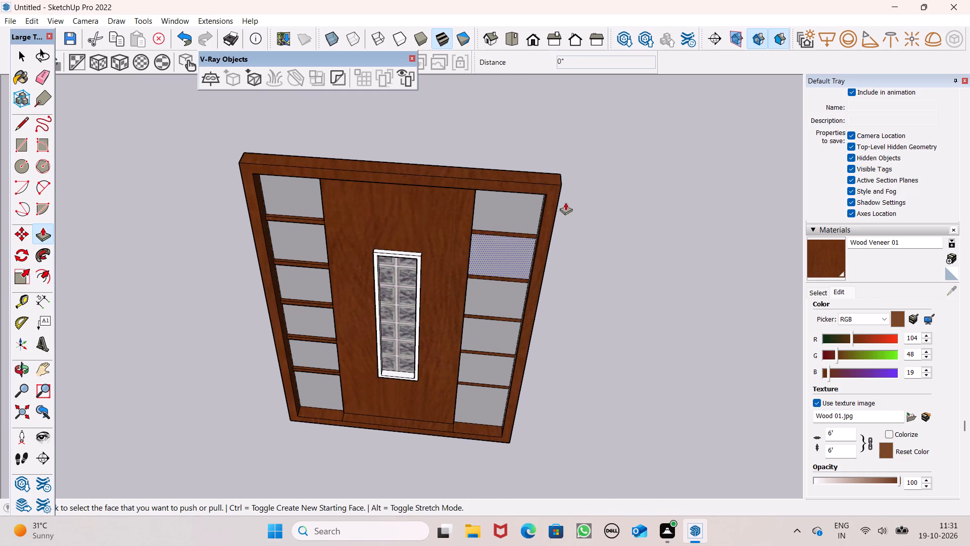
{"action": "scroll", "coordinate": [535, 223], "scroll_direction": "up", "scroll_amount": 6}
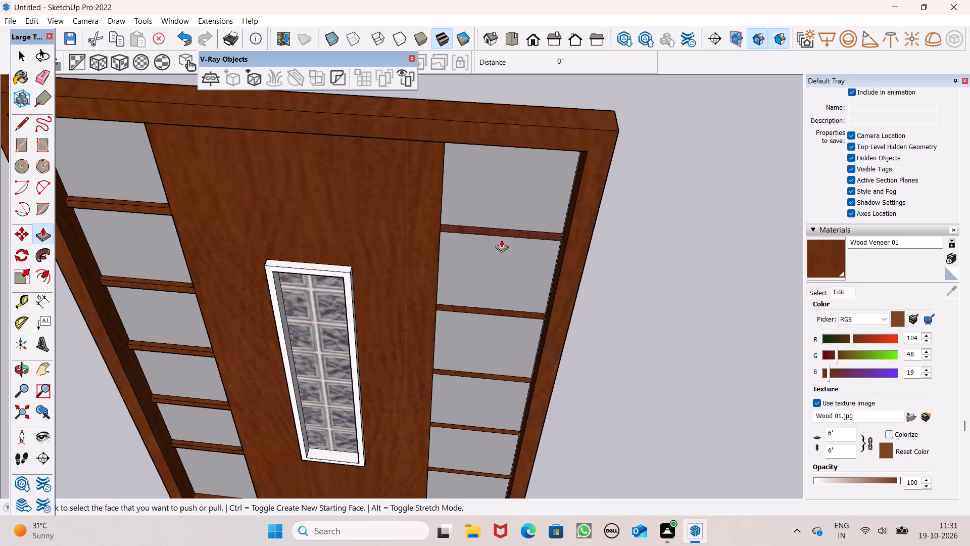
{"action": "middle_click_drag", "start_coordinate": [430, 239], "coordinate": [456, 236]}
{"action": "scroll", "coordinate": [428, 241], "scroll_direction": "up", "scroll_amount": 1}
{"action": "scroll", "coordinate": [518, 225], "scroll_direction": "up", "scroll_amount": 5}
{"action": "middle_click_drag", "start_coordinate": [520, 223], "coordinate": [510, 237]}
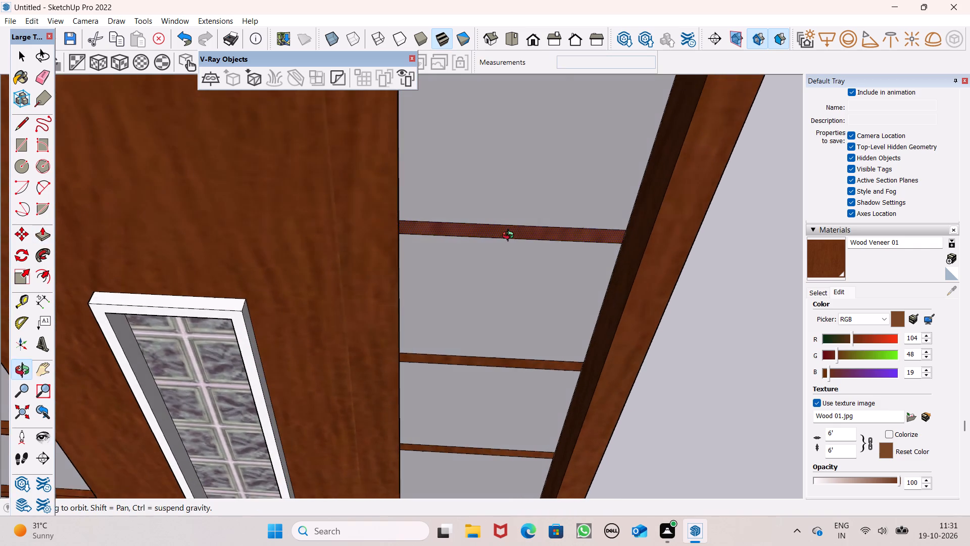
{"action": "middle_click_drag", "start_coordinate": [510, 237], "coordinate": [503, 249]}
{"action": "scroll", "coordinate": [503, 249], "scroll_direction": "up", "scroll_amount": 1}
{"action": "left_click_drag", "start_coordinate": [450, 234], "coordinate": [450, 241]}
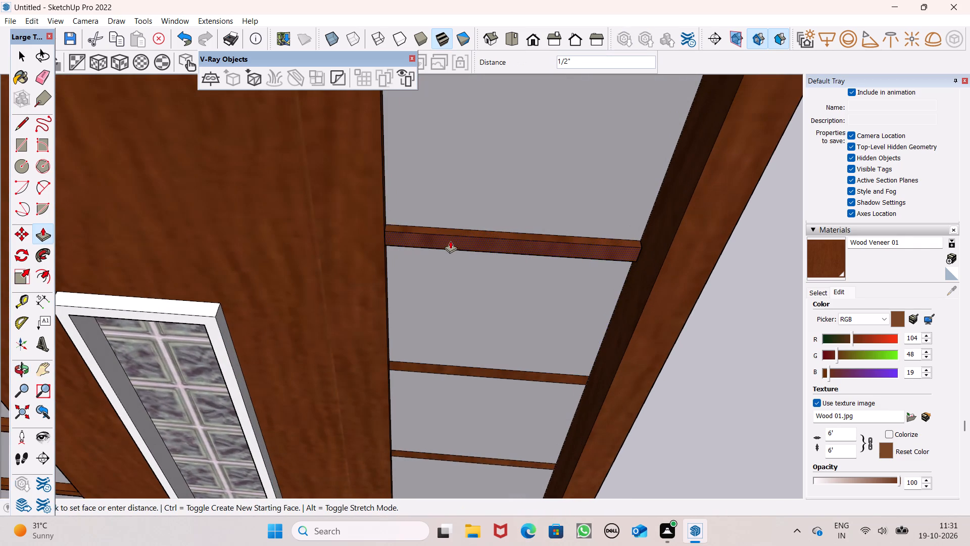
{"action": "left_click_drag", "start_coordinate": [450, 241], "coordinate": [451, 241]}
{"action": "key", "text": "2"}
{"action": "key", "text": "shift+quotedbl"}
{"action": "key", "text": "Return"}
Draw a short line, about 7/8" long, along the lower edge of a right-hand glazing bar on the unit's opposite side.
{"action": "scroll", "coordinate": [487, 210], "scroll_direction": "down", "scroll_amount": 5}
{"action": "middle_click_drag", "start_coordinate": [563, 246], "coordinate": [0, 175]}
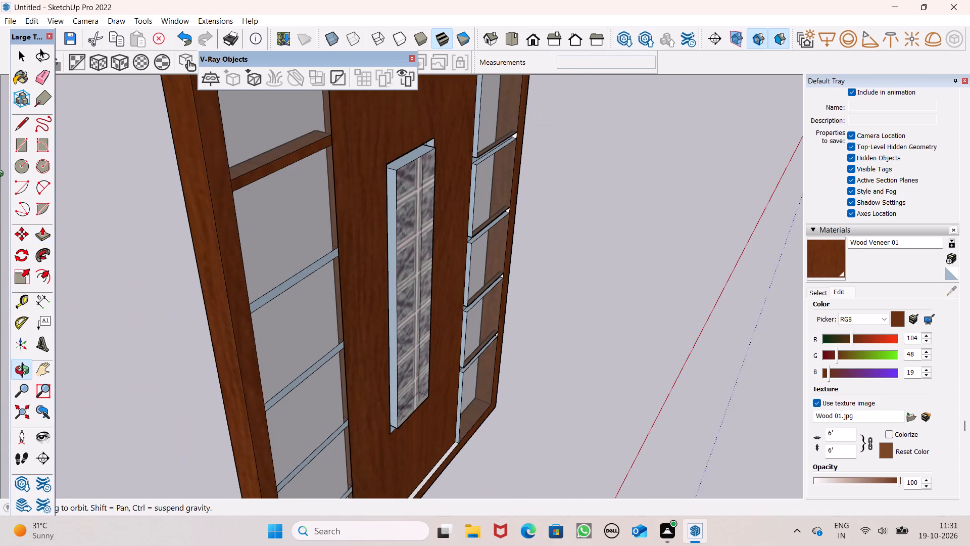
{"action": "middle_click_drag", "start_coordinate": [0, 175], "coordinate": [37, 175]}
{"action": "middle_click_drag", "start_coordinate": [393, 192], "coordinate": [76, 135]}
{"action": "scroll", "coordinate": [122, 144], "scroll_direction": "up", "scroll_amount": 1}
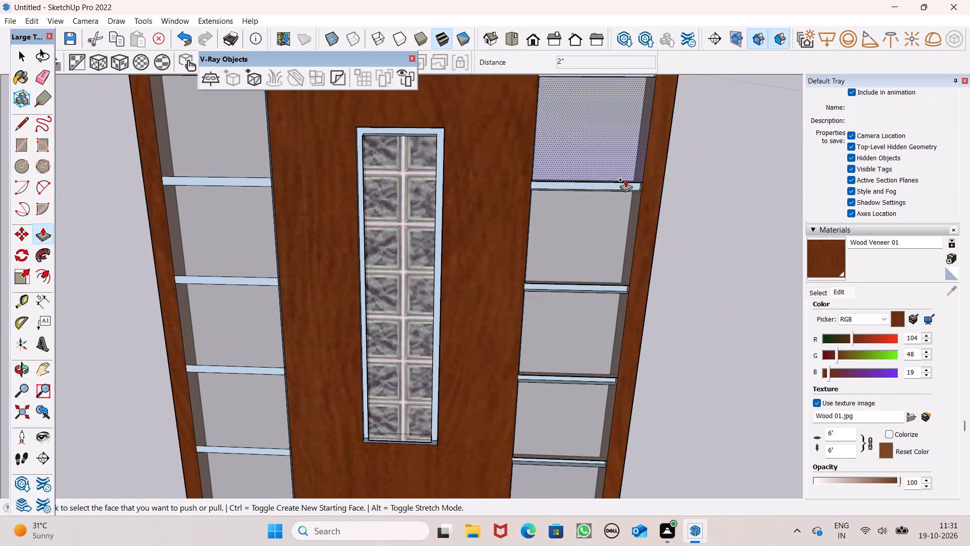
{"action": "scroll", "coordinate": [505, 174], "scroll_direction": "down", "scroll_amount": 3}
{"action": "scroll", "coordinate": [404, 232], "scroll_direction": "down", "scroll_amount": 2}
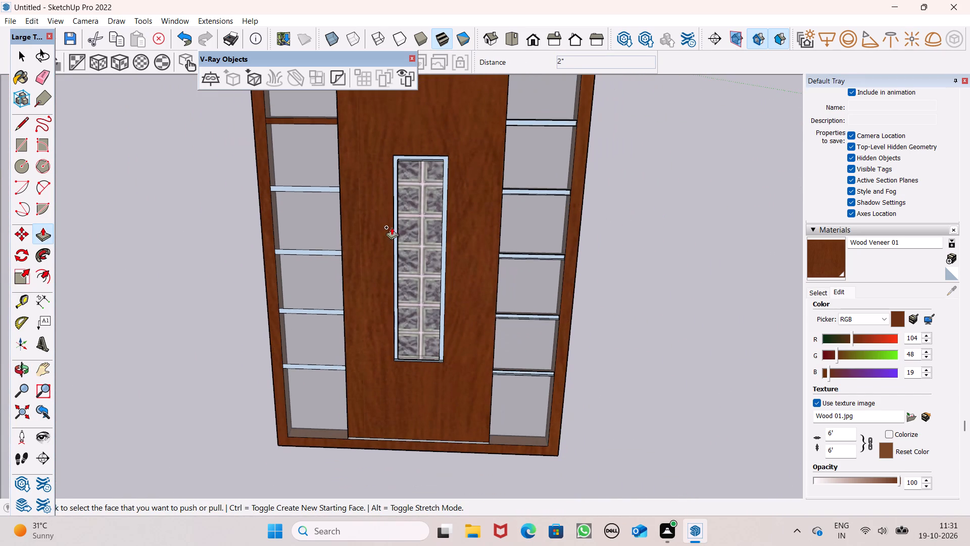
{"action": "left_click", "coordinate": [17, 122]}
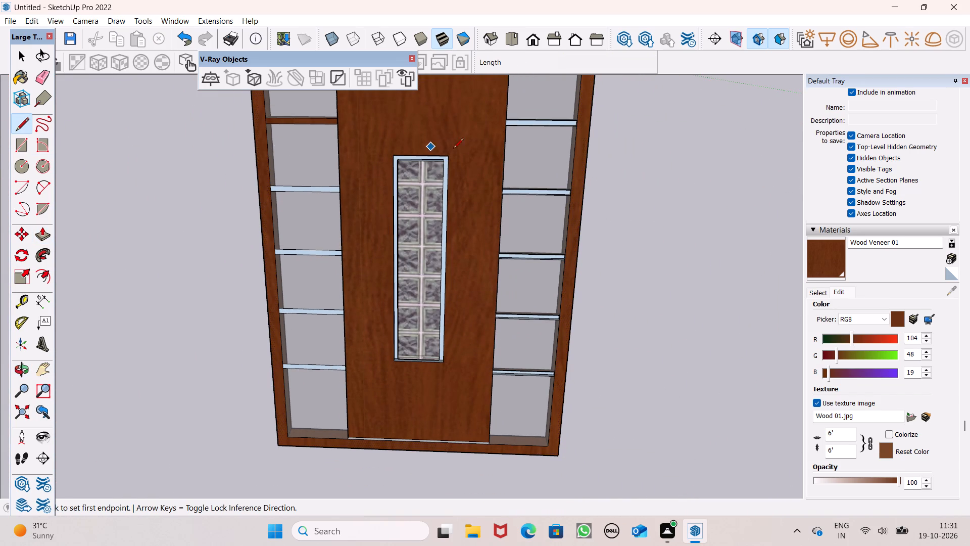
{"action": "scroll", "coordinate": [532, 182], "scroll_direction": "up", "scroll_amount": 5}
{"action": "scroll", "coordinate": [550, 154], "scroll_direction": "down", "scroll_amount": 3}
{"action": "middle_click_drag", "start_coordinate": [544, 174], "coordinate": [504, 248]}
{"action": "scroll", "coordinate": [571, 143], "scroll_direction": "up", "scroll_amount": 2}
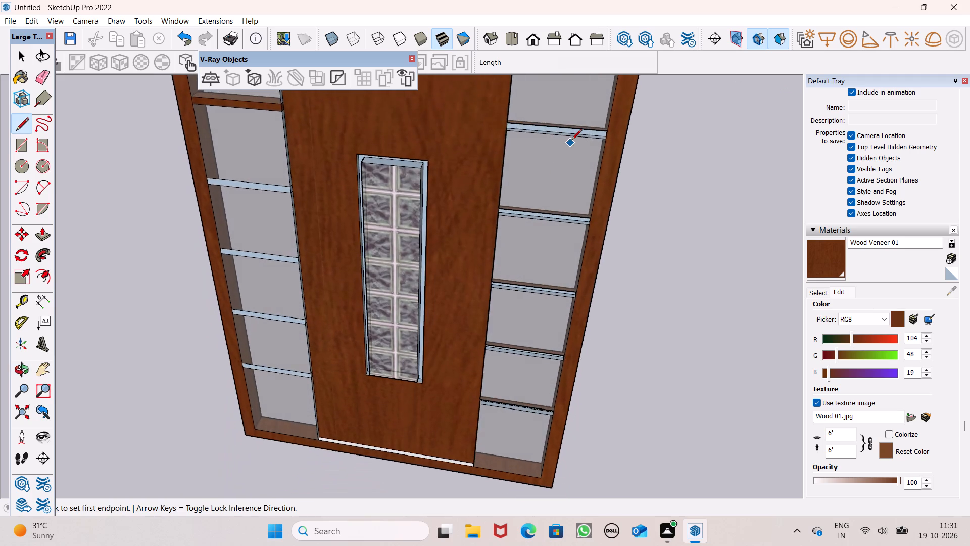
{"action": "scroll", "coordinate": [571, 141], "scroll_direction": "up", "scroll_amount": 4}
{"action": "scroll", "coordinate": [504, 119], "scroll_direction": "up", "scroll_amount": 6}
{"action": "left_click", "coordinate": [430, 101]}
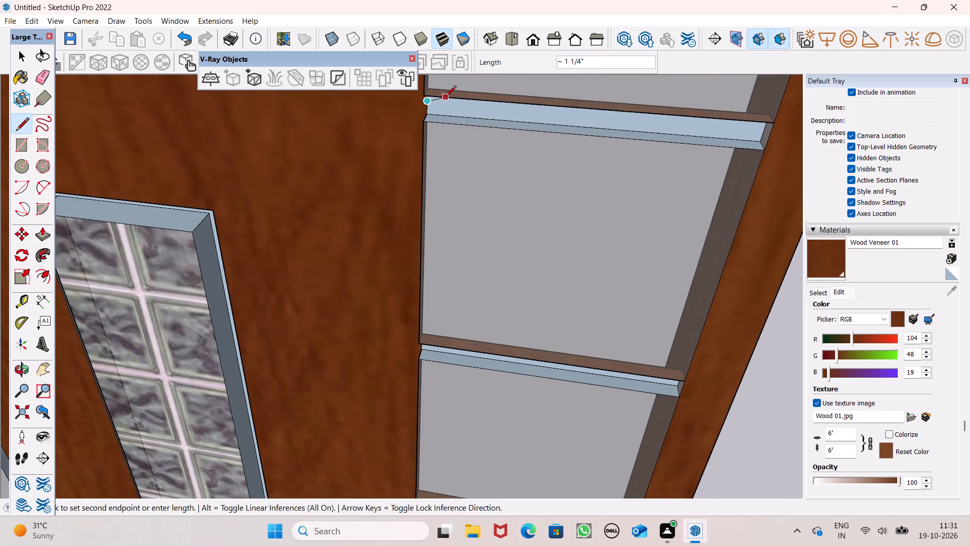
{"action": "left_click", "coordinate": [449, 97]}
{"action": "key", "text": "ctrl+z"}
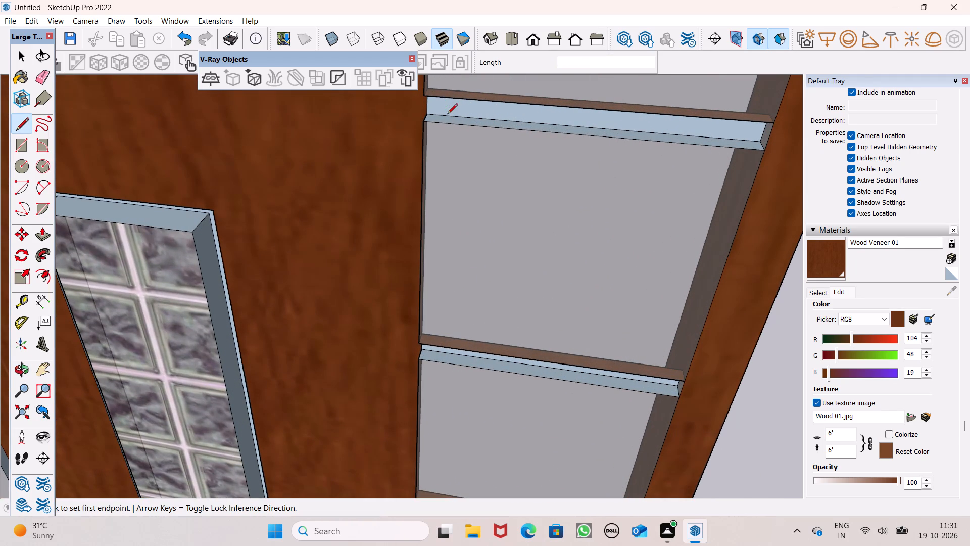
{"action": "left_click_drag", "start_coordinate": [433, 123], "coordinate": [440, 124]}
{"action": "left_click", "coordinate": [455, 128]}
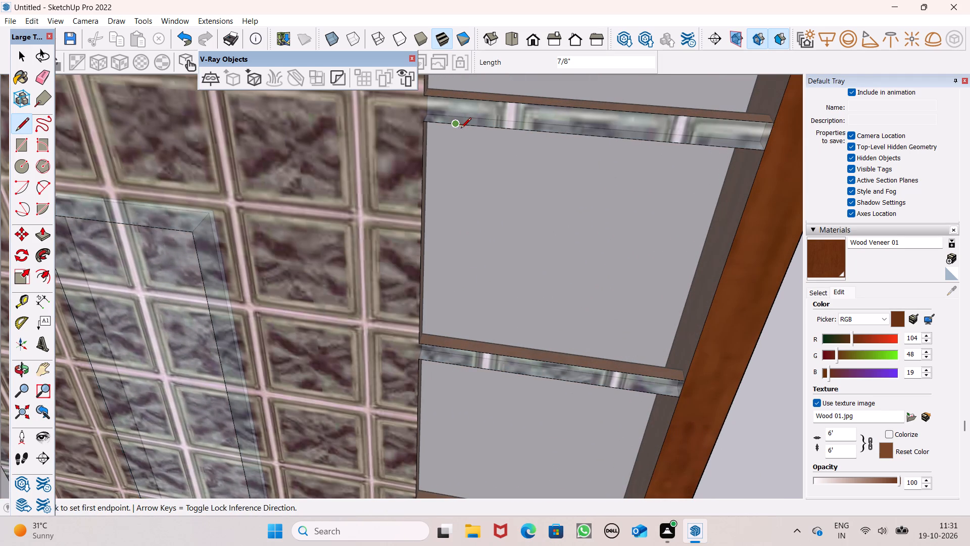
Undo the short line drawn along the lower edge of the right-hand glazing bar.
{"action": "key", "text": "ctrl+z"}
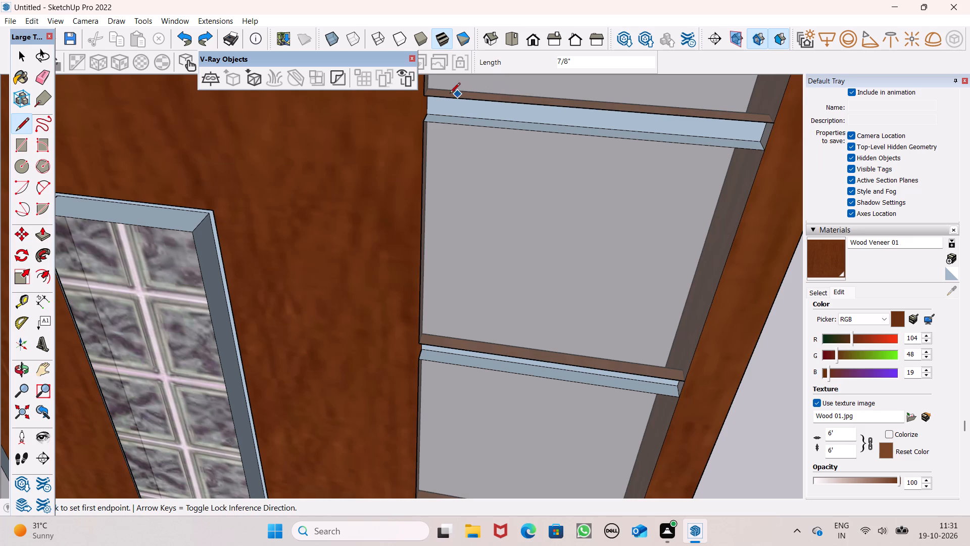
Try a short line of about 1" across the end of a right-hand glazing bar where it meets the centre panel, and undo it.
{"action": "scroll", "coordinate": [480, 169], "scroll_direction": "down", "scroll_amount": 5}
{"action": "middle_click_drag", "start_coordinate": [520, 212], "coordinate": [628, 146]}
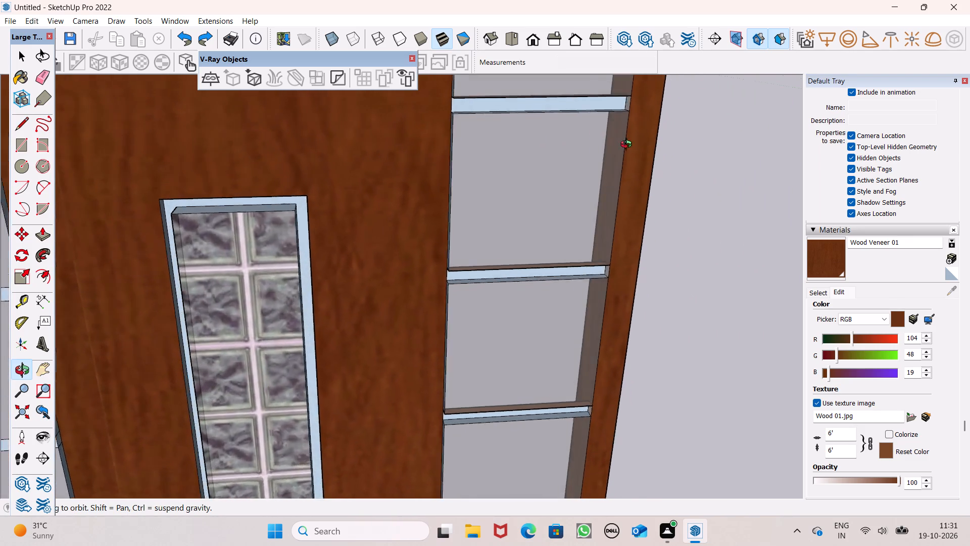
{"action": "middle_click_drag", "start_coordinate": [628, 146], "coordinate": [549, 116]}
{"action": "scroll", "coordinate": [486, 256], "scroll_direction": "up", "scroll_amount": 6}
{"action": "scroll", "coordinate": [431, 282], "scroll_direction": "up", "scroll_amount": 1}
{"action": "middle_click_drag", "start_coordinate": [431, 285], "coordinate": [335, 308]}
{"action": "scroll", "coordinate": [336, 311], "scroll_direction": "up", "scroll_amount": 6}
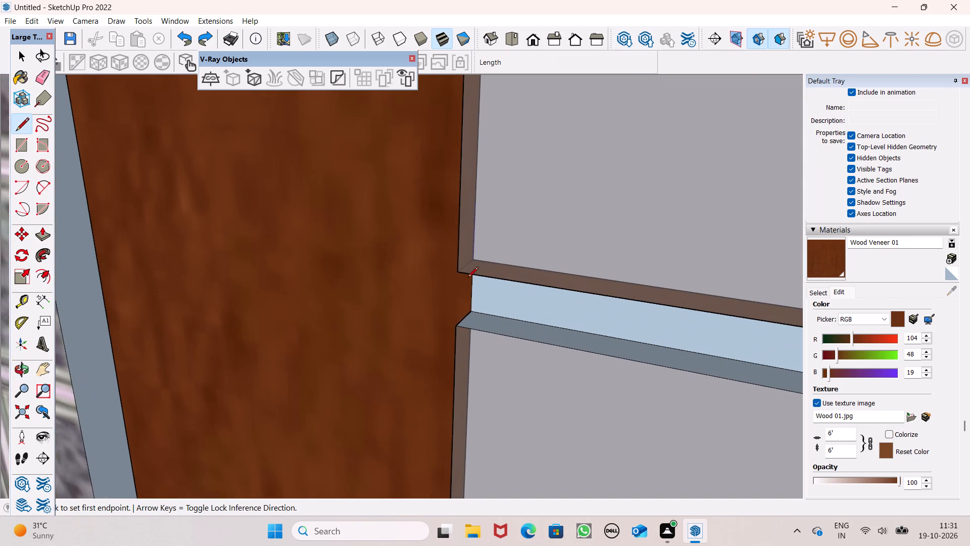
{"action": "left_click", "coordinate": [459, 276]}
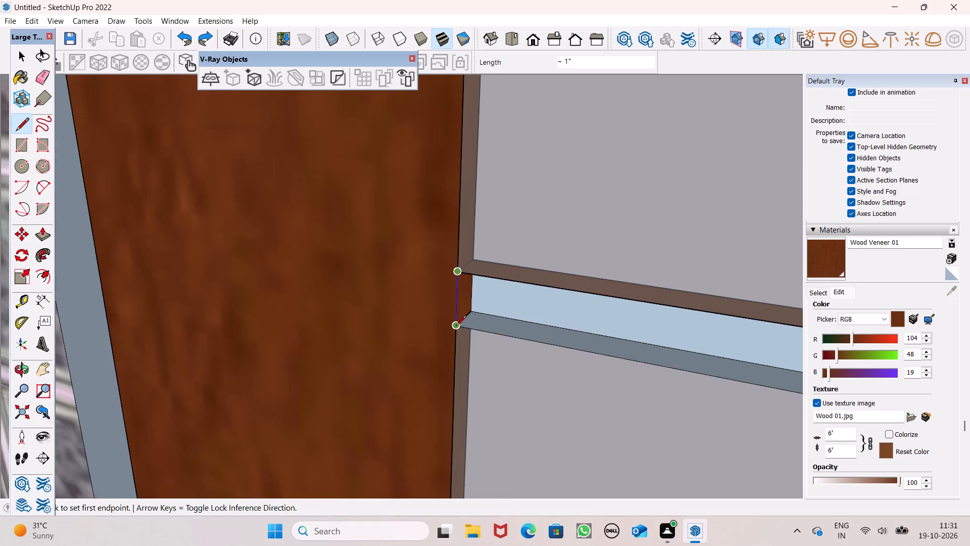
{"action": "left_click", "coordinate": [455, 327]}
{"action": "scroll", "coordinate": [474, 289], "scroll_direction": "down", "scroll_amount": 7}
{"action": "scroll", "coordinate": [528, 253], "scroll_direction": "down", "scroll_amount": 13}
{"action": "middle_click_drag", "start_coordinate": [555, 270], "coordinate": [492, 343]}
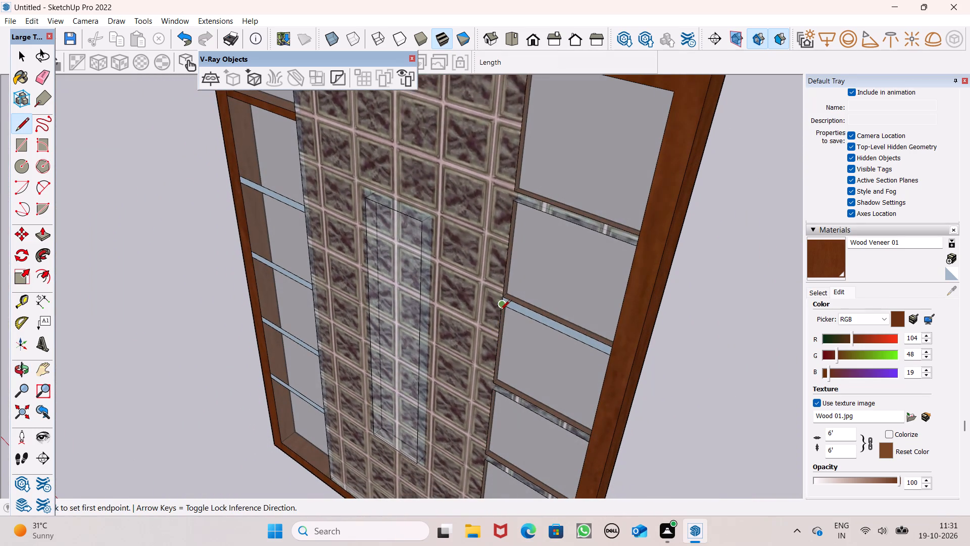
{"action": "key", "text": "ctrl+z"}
Undo the 2" Push/Pull on the topmost right-hand glazing bar and continue stepping back through the preceding edits.
{"action": "middle_click_drag", "start_coordinate": [602, 286], "coordinate": [533, 147]}
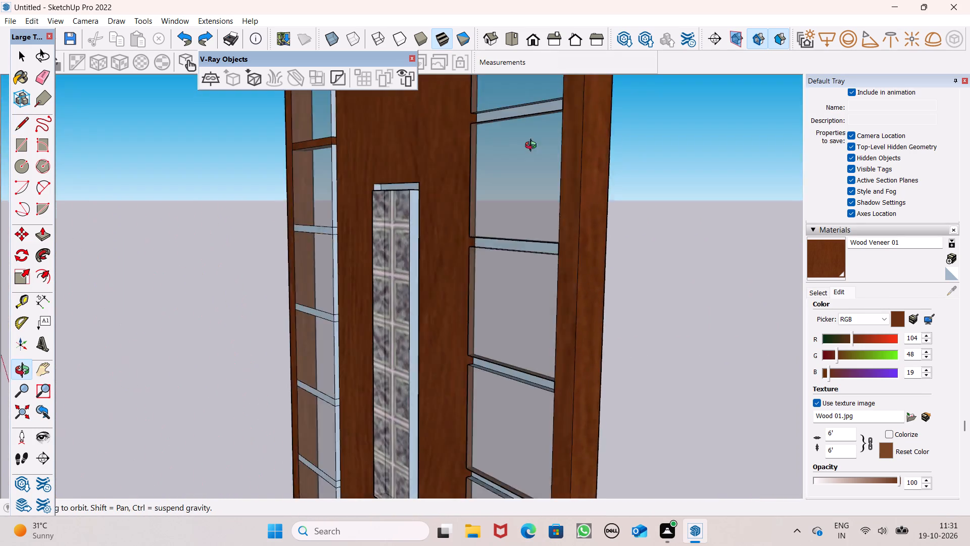
{"action": "middle_click_drag", "start_coordinate": [533, 147], "coordinate": [12, 249]}
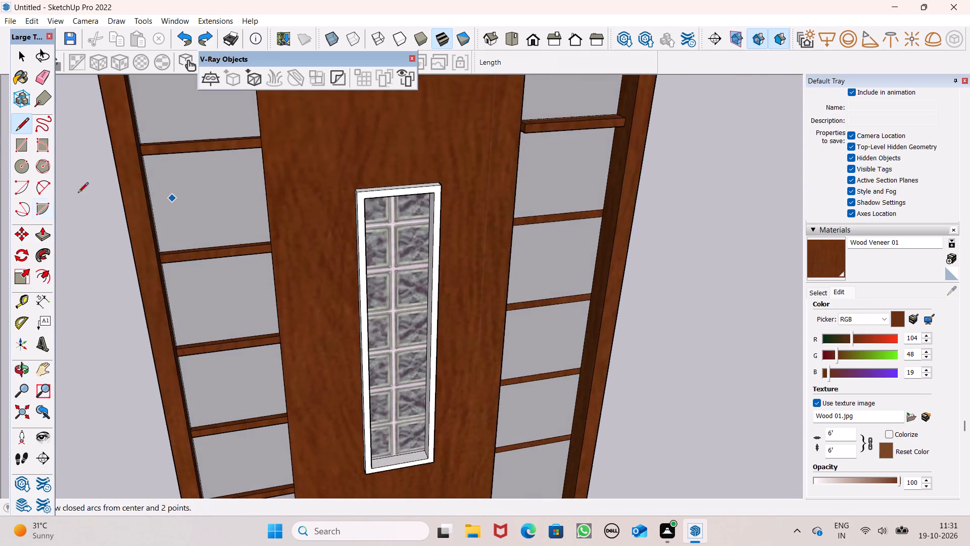
{"action": "scroll", "coordinate": [225, 135], "scroll_direction": "down", "scroll_amount": 4}
{"action": "middle_click_drag", "start_coordinate": [230, 148], "coordinate": [256, 178]}
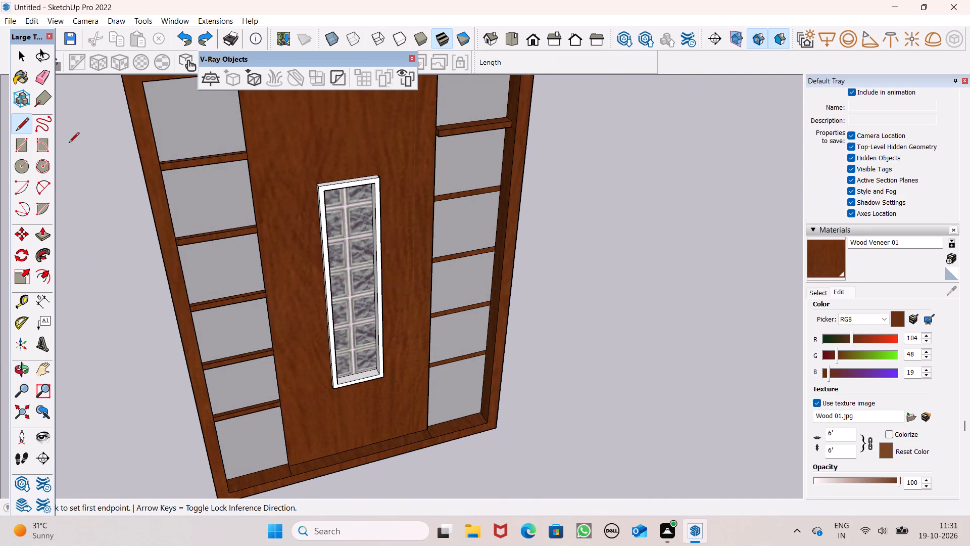
{"action": "key", "text": "ctrl+z"}
{"action": "key", "text": "ctrl+z"}
{"action": "key", "text": "ctrl+z"}
{"action": "key", "text": "ctrl+z"}
{"action": "key", "text": "ctrl+z"}
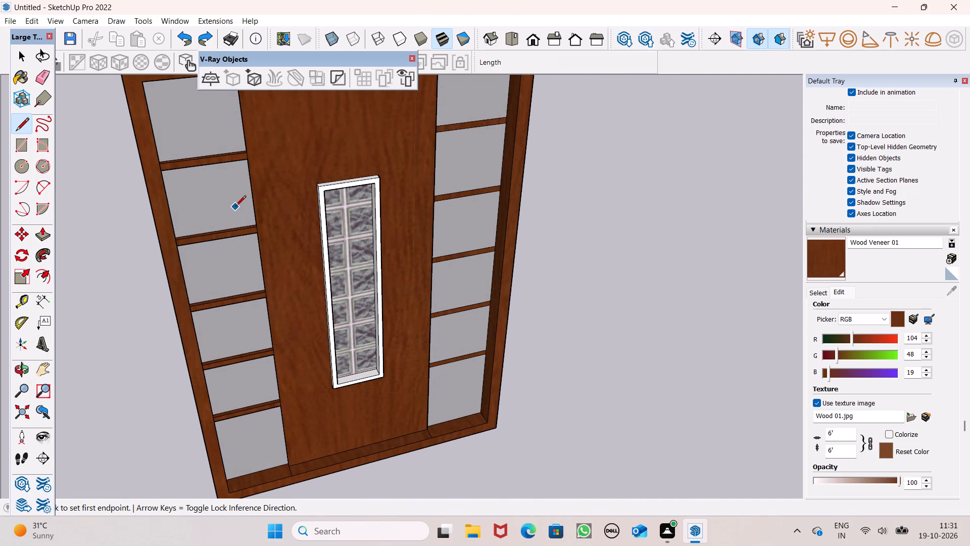
{"action": "key", "text": "z"}
{"action": "key", "text": "ctrl+z"}
{"action": "key", "text": "z"}
Undo the wood veneer on the frame face and the centre panel on the unit's opposite side.
{"action": "middle_click_drag", "start_coordinate": [251, 260], "coordinate": [652, 258]}
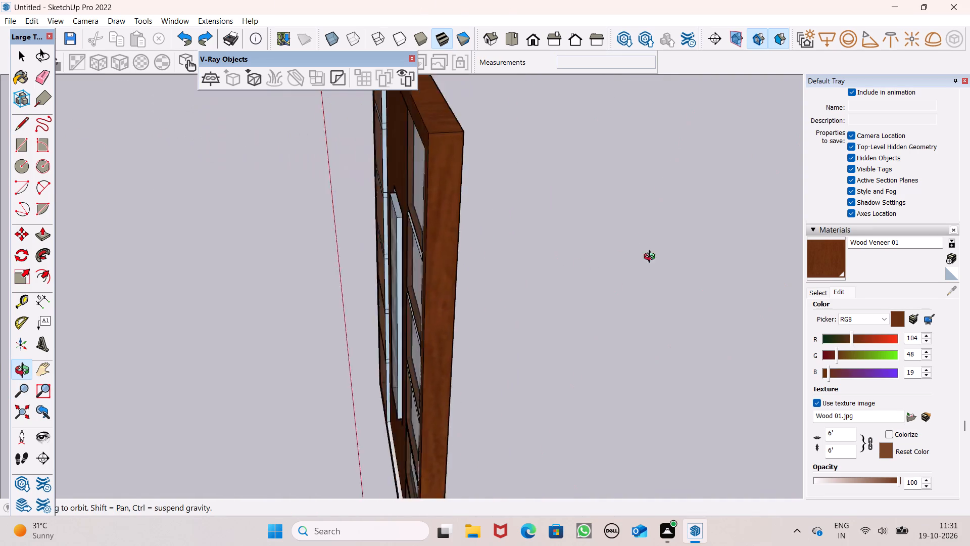
{"action": "middle_click_drag", "start_coordinate": [652, 258], "coordinate": [785, 211]}
{"action": "scroll", "coordinate": [785, 212], "scroll_direction": "up", "scroll_amount": 1}
{"action": "scroll", "coordinate": [762, 187], "scroll_direction": "down", "scroll_amount": 3}
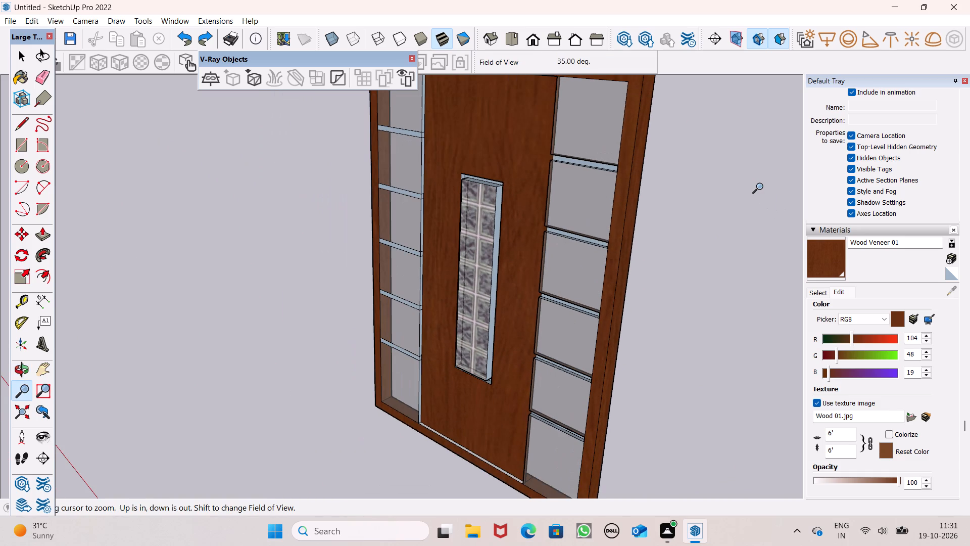
{"action": "key", "text": "ctrl+z"}
{"action": "key", "text": "ctrl+z"}
{"action": "key", "text": "ctrl+z"}
{"action": "key", "text": "ctrl+z"}
{"action": "key", "text": "ctrl+z"}
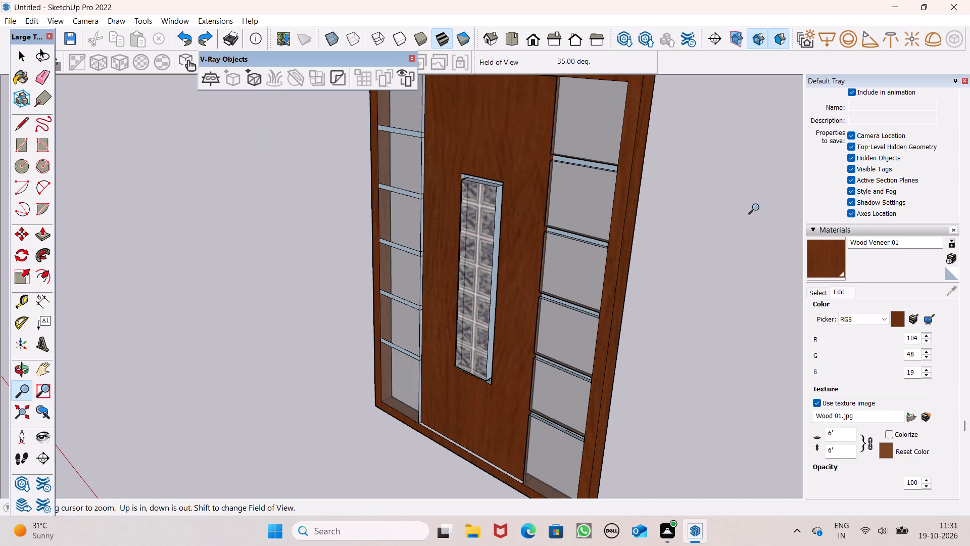
{"action": "key", "text": "ctrl+z"}
{"action": "key", "text": "ctrl+z"}
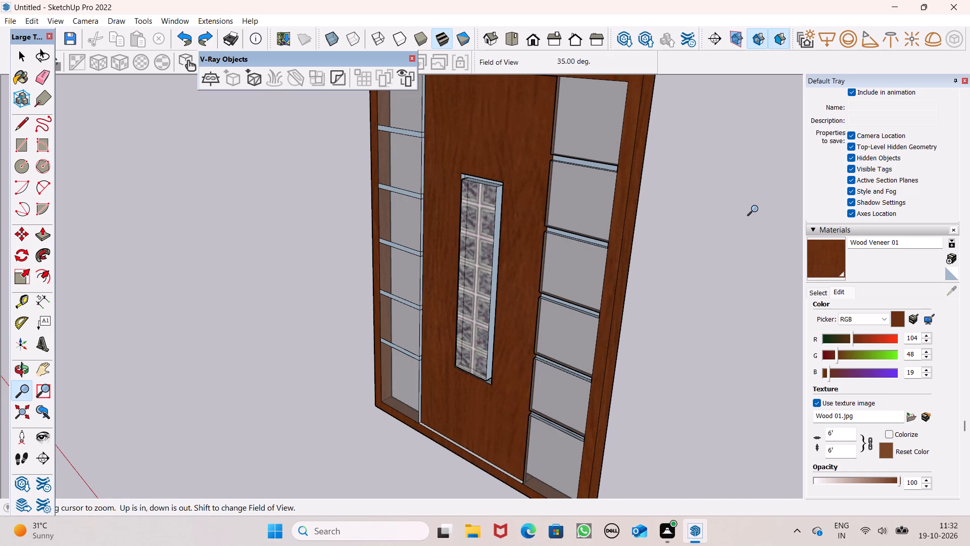
{"action": "key", "text": "ctrl+z"}
{"action": "key", "text": "ctrl+z"}
{"action": "key", "text": "ctrl+z"}
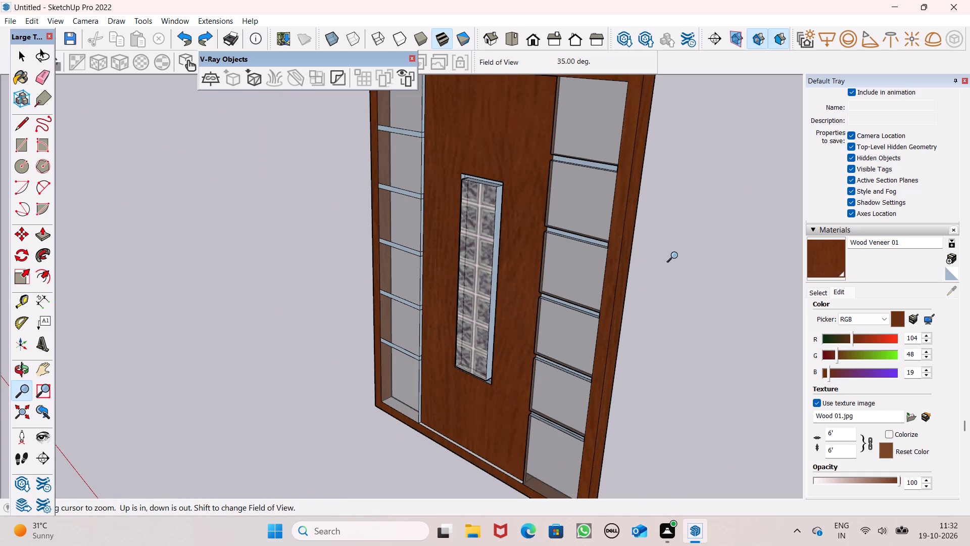
{"action": "key", "text": "ctrl+z"}
{"action": "key", "text": "z"}
{"action": "key", "text": "ctrl+z"}
{"action": "key", "text": "ctrl+z"}
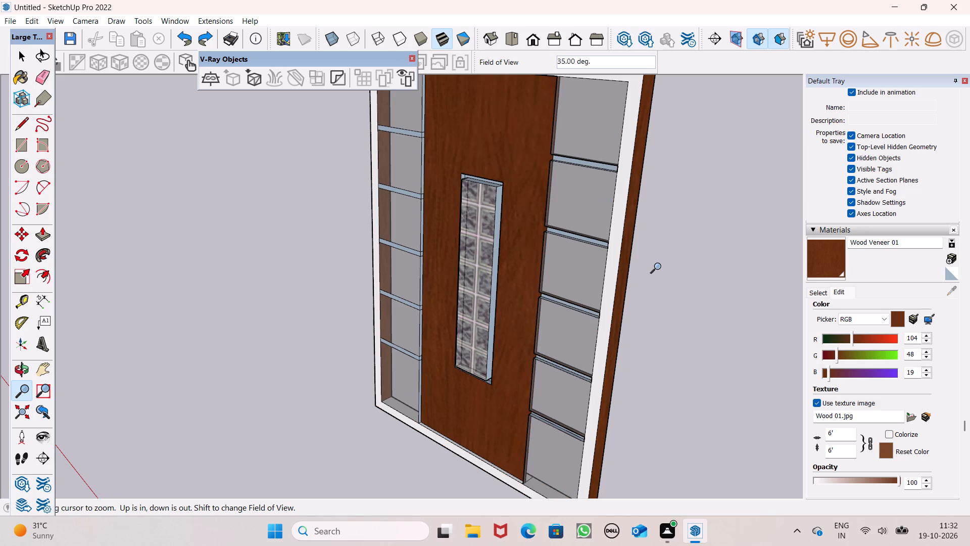
{"action": "key", "text": "ctrl+z"}
{"action": "key", "text": "z"}
Examine the glazing bars, their joints with the centre panel and the frame from both sides of the unit.
{"action": "middle_click_drag", "start_coordinate": [561, 340], "coordinate": [569, 328]}
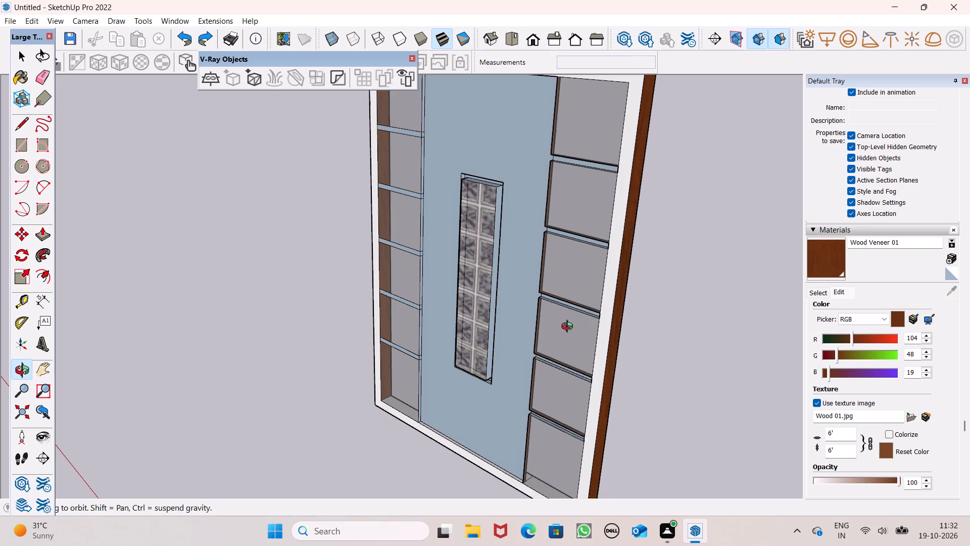
{"action": "middle_click_drag", "start_coordinate": [569, 328], "coordinate": [644, 231]}
{"action": "scroll", "coordinate": [644, 229], "scroll_direction": "up", "scroll_amount": 9}
{"action": "scroll", "coordinate": [557, 217], "scroll_direction": "up", "scroll_amount": 9}
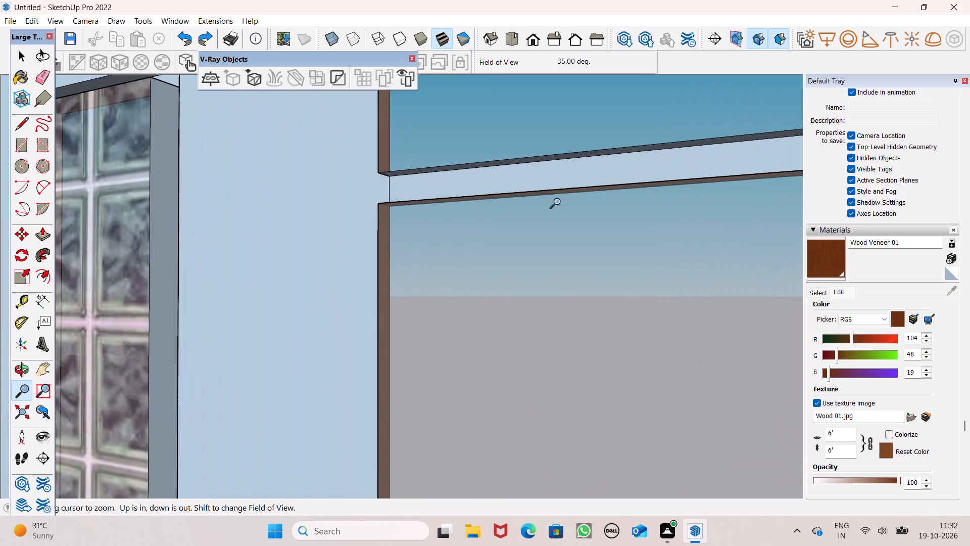
{"action": "middle_click_drag", "start_coordinate": [576, 194], "coordinate": [941, 264]}
{"action": "scroll", "coordinate": [577, 194], "scroll_direction": "up", "scroll_amount": 1}
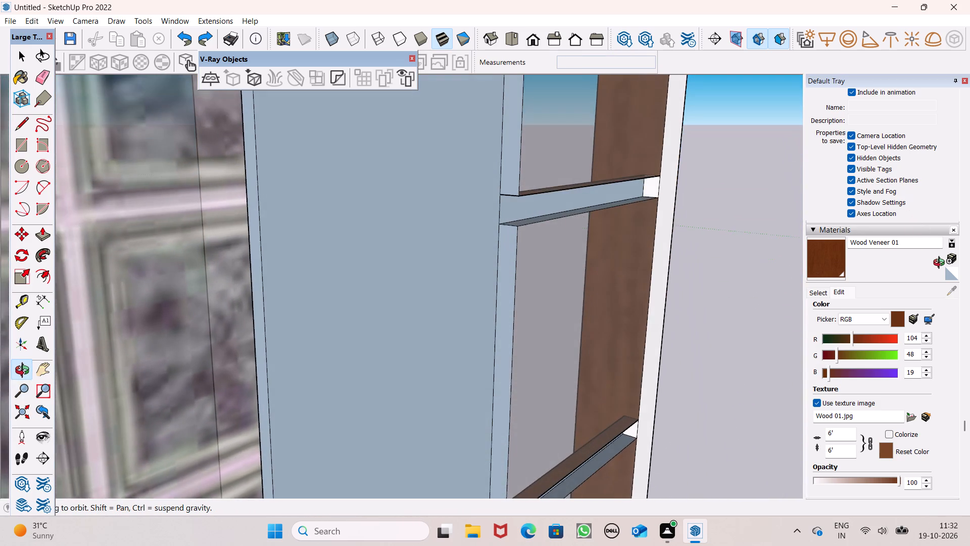
{"action": "middle_click_drag", "start_coordinate": [941, 264], "coordinate": [382, 340]}
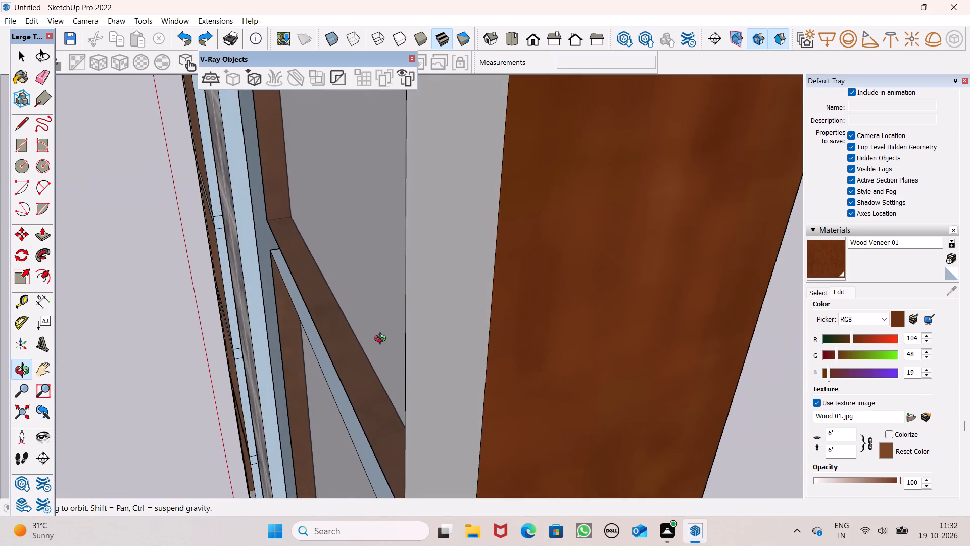
{"action": "middle_click_drag", "start_coordinate": [382, 340], "coordinate": [599, 307]}
{"action": "scroll", "coordinate": [543, 159], "scroll_direction": "down", "scroll_amount": 6}
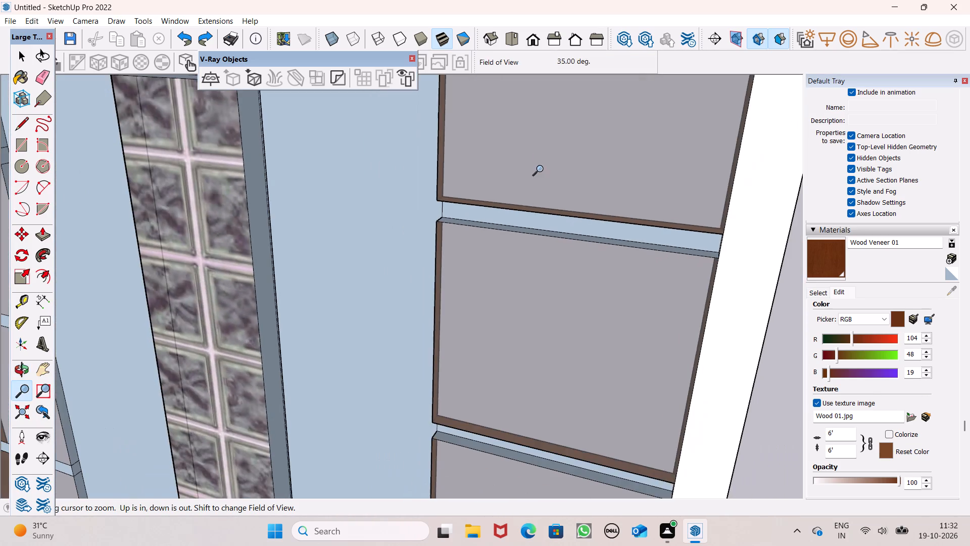
{"action": "scroll", "coordinate": [544, 157], "scroll_direction": "down", "scroll_amount": 5}
{"action": "middle_click_drag", "start_coordinate": [623, 213], "coordinate": [84, 276]}
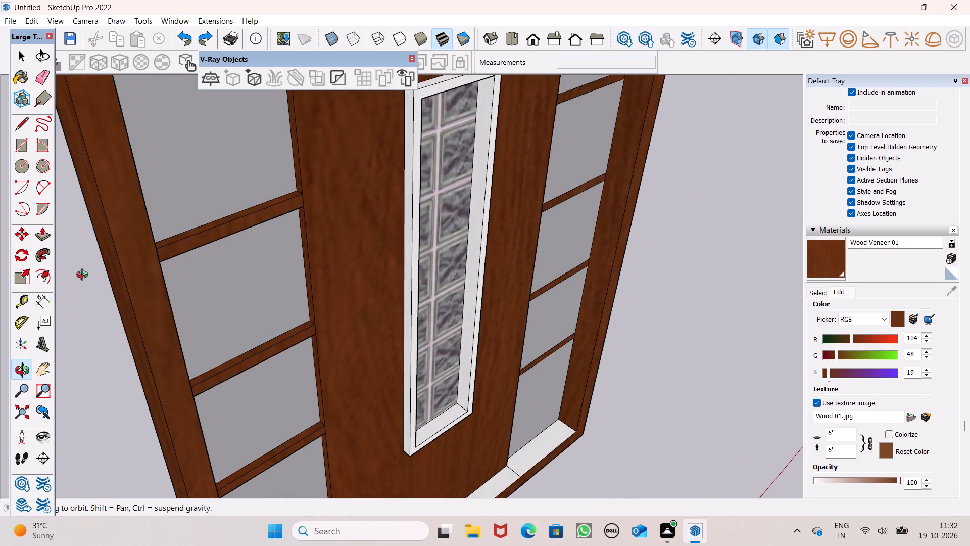
{"action": "middle_click_drag", "start_coordinate": [84, 276], "coordinate": [591, 303]}
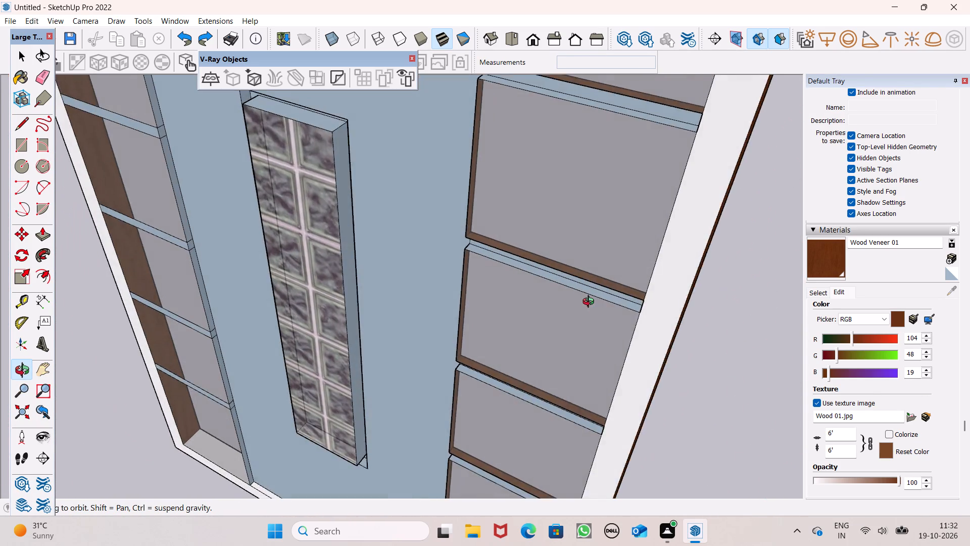
Undo the wood veneer on the frame's outer side and inner edges and on the edges of the upper glazing bars.
{"action": "middle_click_drag", "start_coordinate": [591, 303], "coordinate": [629, 317]}
{"action": "key", "text": "ctrl+z"}
{"action": "key", "text": "ctrl+z"}
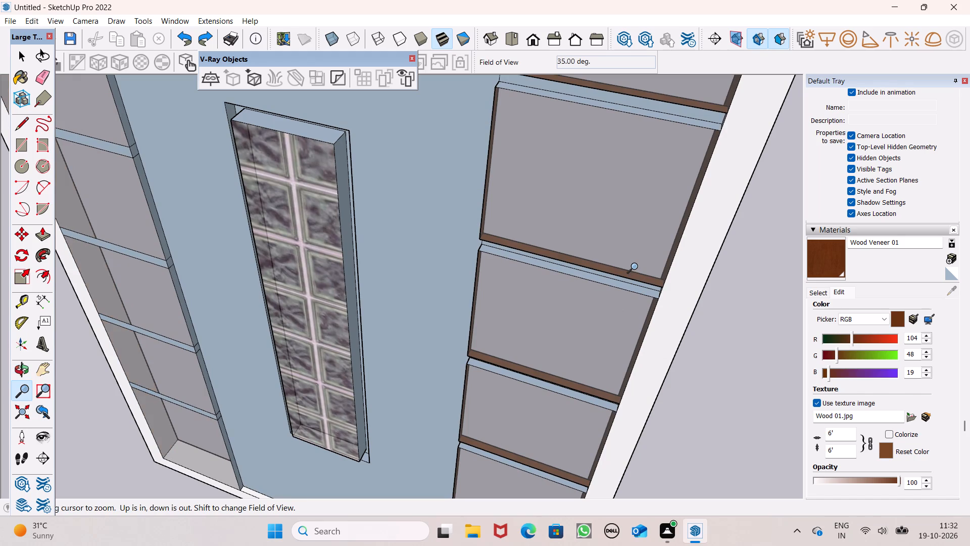
{"action": "key", "text": "ctrl+z"}
{"action": "key", "text": "ctrl+z"}
{"action": "key", "text": "ctrl+z"}
{"action": "key", "text": "ctrl+z"}
{"action": "key", "text": "ctrl+z"}
{"action": "key", "text": "ctrl+z"}
{"action": "key", "text": "ctrl+z"}
{"action": "key", "text": "ctrl+z"}
{"action": "key", "text": "ctrl+z"}
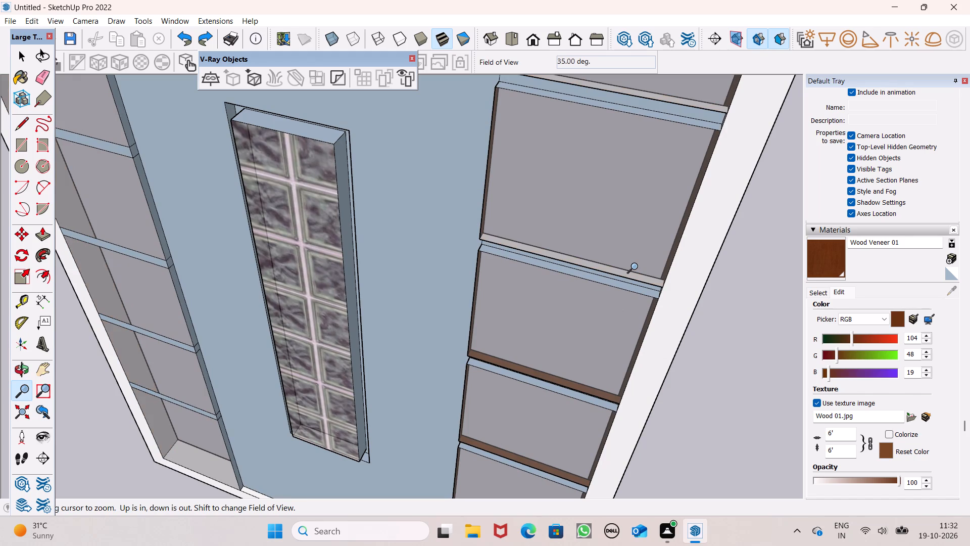
{"action": "key", "text": "ctrl+z"}
{"action": "key", "text": "ctrl+z"}
{"action": "key", "text": "ctrl+z"}
{"action": "key", "text": "ctrl+z"}
{"action": "key", "text": "ctrl+z"}
{"action": "key", "text": "ctrl+z"}
{"action": "key", "text": "z"}
{"action": "key", "text": "ctrl+z"}
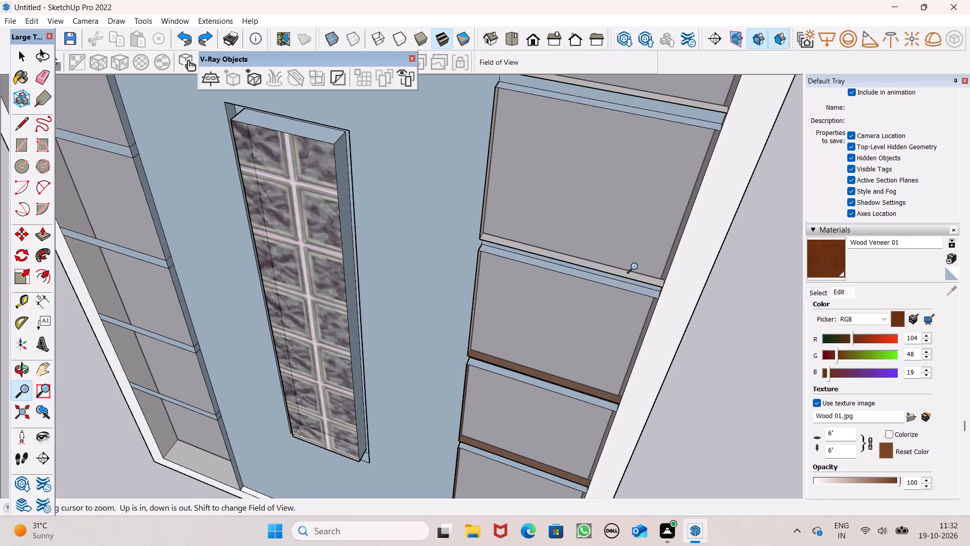
Undo the wood veneer on the lower glazing bars of the same column.
{"action": "scroll", "coordinate": [627, 263], "scroll_direction": "down", "scroll_amount": 5}
{"action": "middle_click_drag", "start_coordinate": [605, 264], "coordinate": [138, 186]}
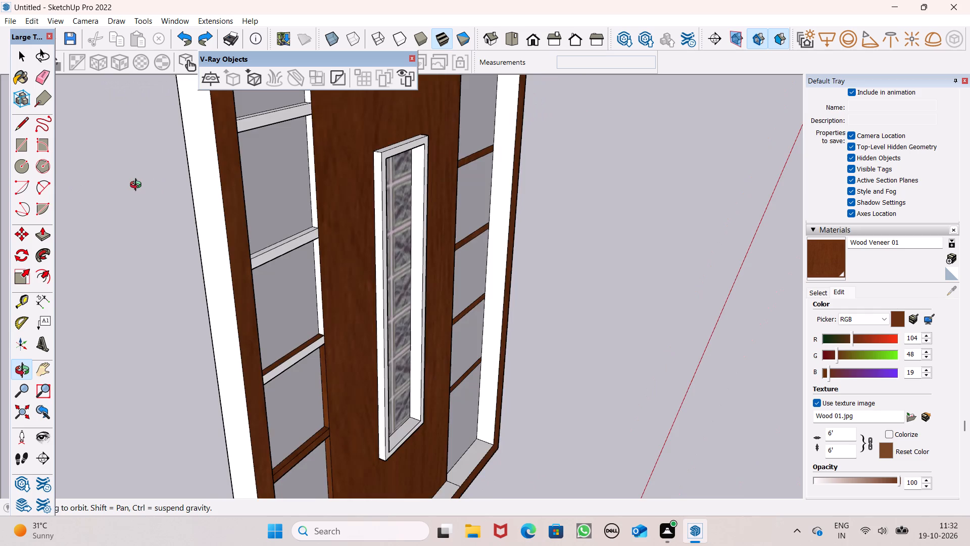
{"action": "middle_click_drag", "start_coordinate": [138, 186], "coordinate": [172, 300]}
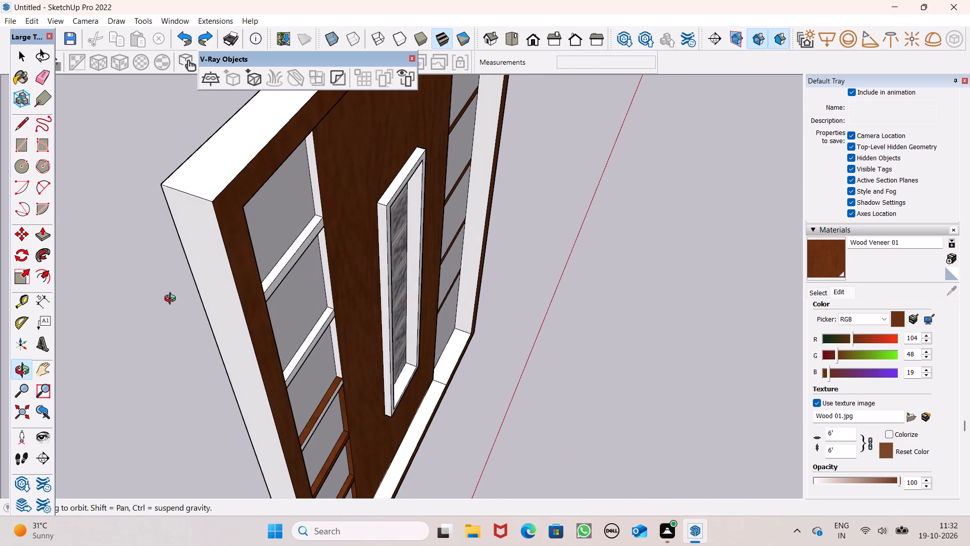
{"action": "middle_click_drag", "start_coordinate": [172, 300], "coordinate": [567, 277]}
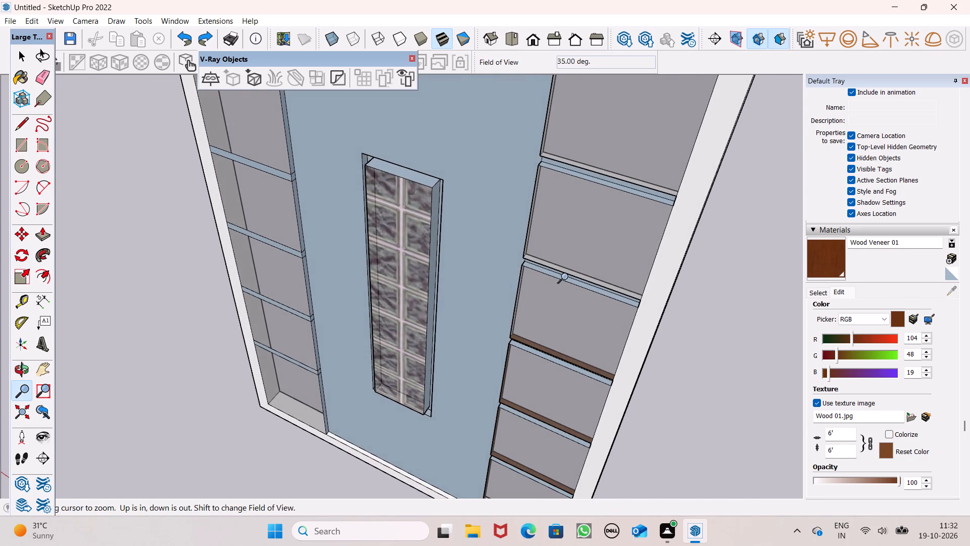
{"action": "key", "text": "ctrl+z"}
{"action": "key", "text": "ctrl+z"}
{"action": "key", "text": "ctrl+z"}
{"action": "key", "text": "ctrl+z"}
{"action": "key", "text": "ctrl+z"}
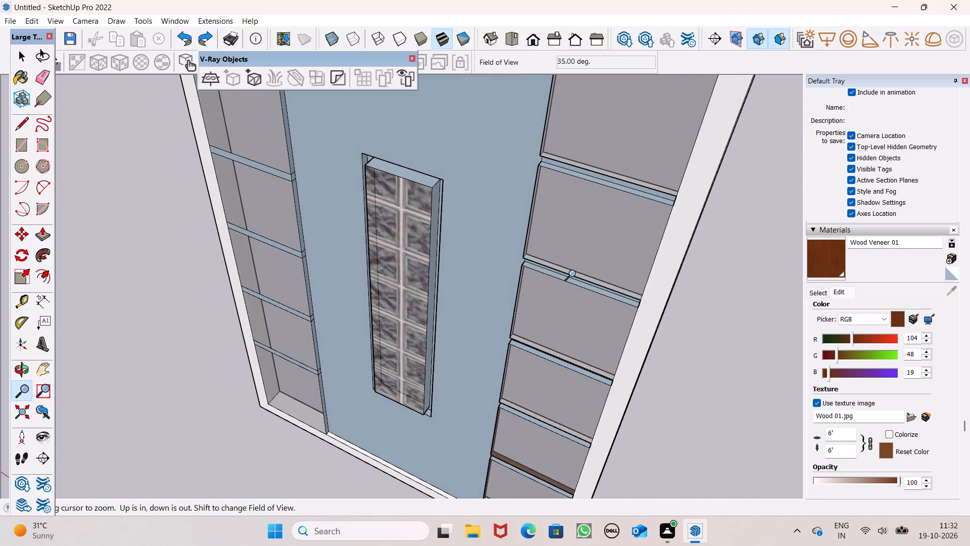
{"action": "key", "text": "ctrl+z"}
{"action": "key", "text": "ctrl+z"}
{"action": "key", "text": "ctrl+z"}
{"action": "key", "text": "ctrl+z"}
{"action": "key", "text": "ctrl+z"}
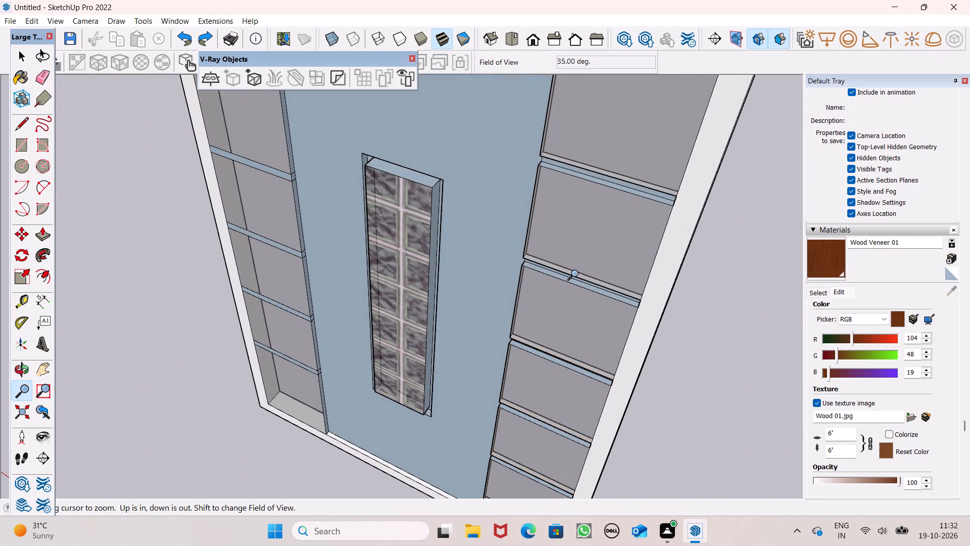
{"action": "key", "text": "ctrl+z"}
{"action": "key", "text": "ctrl+z"}
{"action": "key", "text": "ctrl+z"}
Undo the wood veneer on the remaining upper glazing bars of the column beside the centre panel.
{"action": "scroll", "coordinate": [578, 205], "scroll_direction": "down", "scroll_amount": 5}
{"action": "scroll", "coordinate": [626, 206], "scroll_direction": "up", "scroll_amount": 1}
{"action": "middle_click_drag", "start_coordinate": [624, 206], "coordinate": [18, 188]}
{"action": "key", "text": "ctrl+z"}
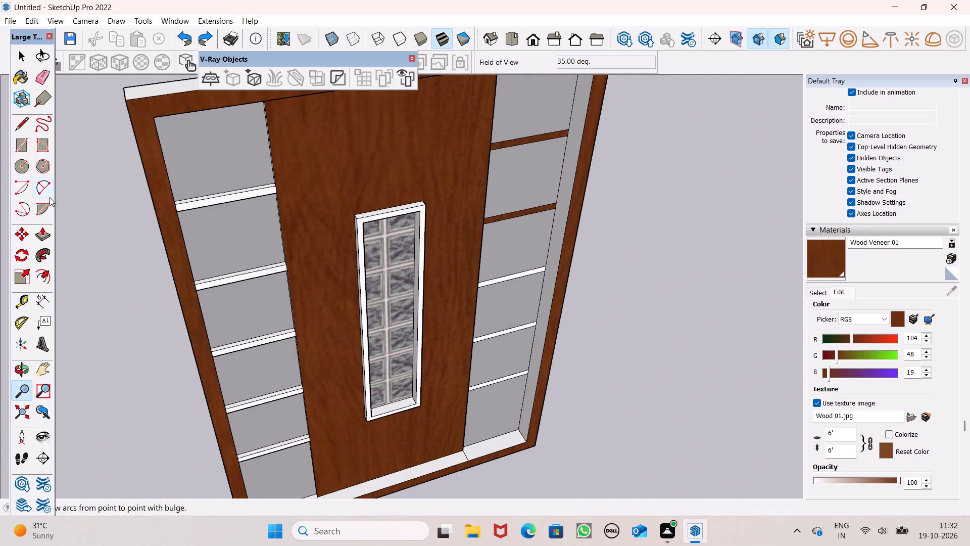
{"action": "key", "text": "ctrl+z"}
{"action": "key", "text": "ctrl+z"}
Undo the extrusions of the opposite column's glazing bars and the preceding Wood Veneer 01 colour edit.
{"action": "key", "text": "ctrl+z"}
{"action": "key", "text": "ctrl+z"}
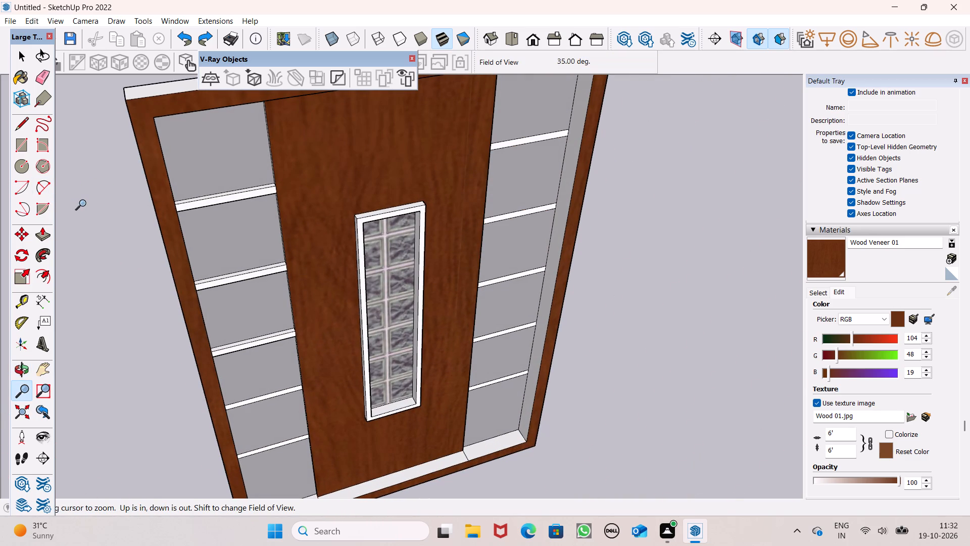
{"action": "key", "text": "ctrl+z"}
{"action": "key", "text": "ctrl+z"}
{"action": "key", "text": "ctrl+z"}
{"action": "key", "text": "ctrl+z"}
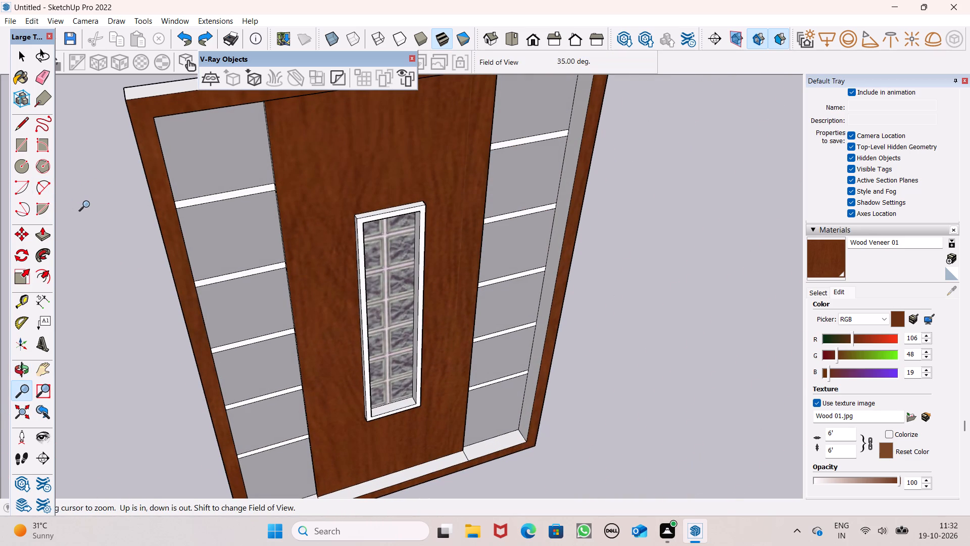
Examine the unpainted side of the unit, including its frame, centre panel and both columns of glazing bars.
{"action": "middle_click_drag", "start_coordinate": [205, 234], "coordinate": [803, 184]}
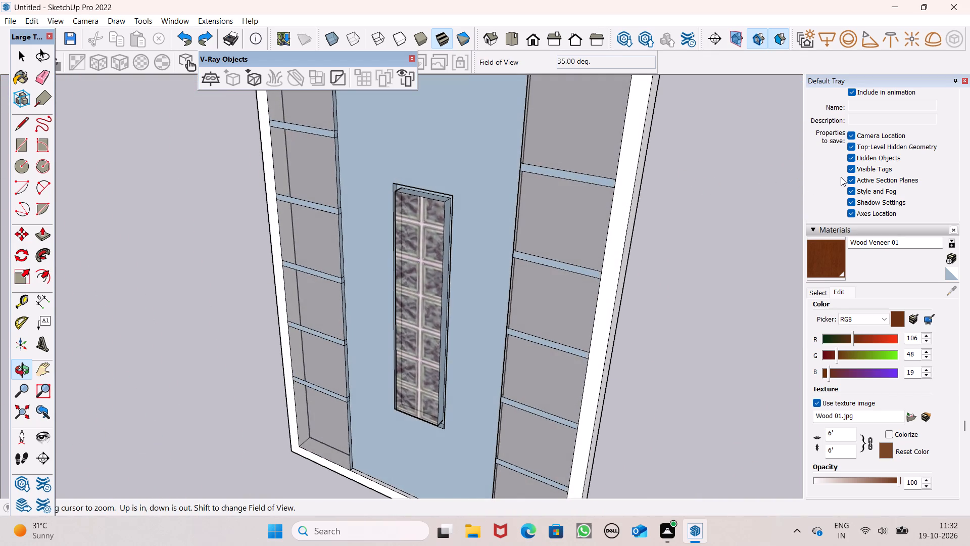
{"action": "scroll", "coordinate": [596, 168], "scroll_direction": "down", "scroll_amount": 3}
{"action": "middle_click_drag", "start_coordinate": [545, 209], "coordinate": [690, 149]}
{"action": "scroll", "coordinate": [642, 178], "scroll_direction": "up", "scroll_amount": 8}
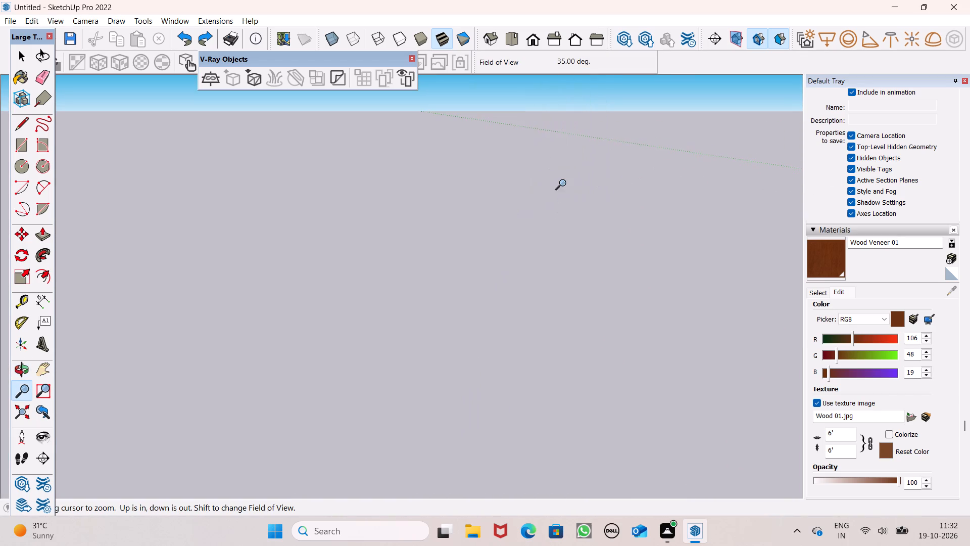
{"action": "scroll", "coordinate": [565, 183], "scroll_direction": "down", "scroll_amount": 17}
{"action": "scroll", "coordinate": [577, 155], "scroll_direction": "down", "scroll_amount": 7}
{"action": "scroll", "coordinate": [636, 188], "scroll_direction": "down", "scroll_amount": 1}
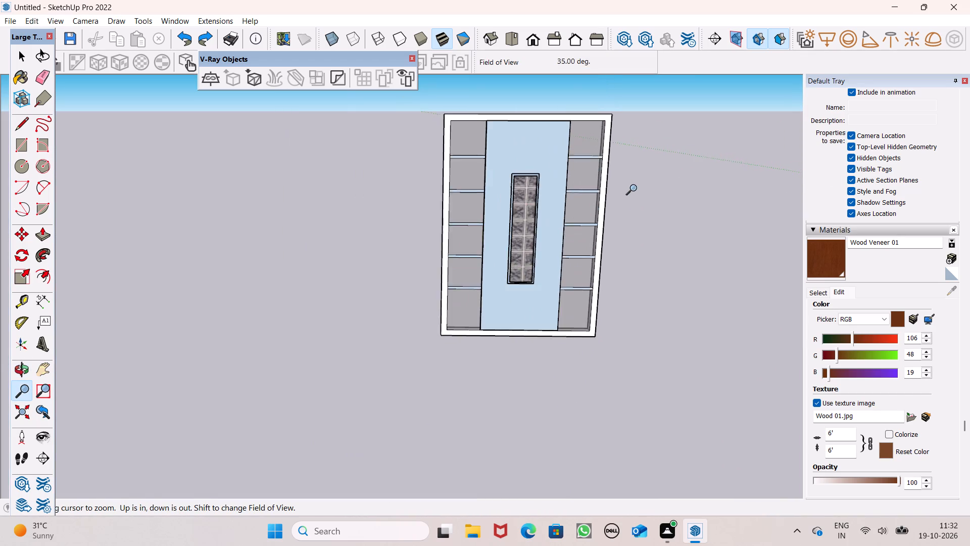
{"action": "scroll", "coordinate": [636, 188], "scroll_direction": "down", "scroll_amount": 1}
{"action": "middle_click_drag", "start_coordinate": [636, 241], "coordinate": [621, 238]}
{"action": "scroll", "coordinate": [621, 238], "scroll_direction": "up", "scroll_amount": 3}
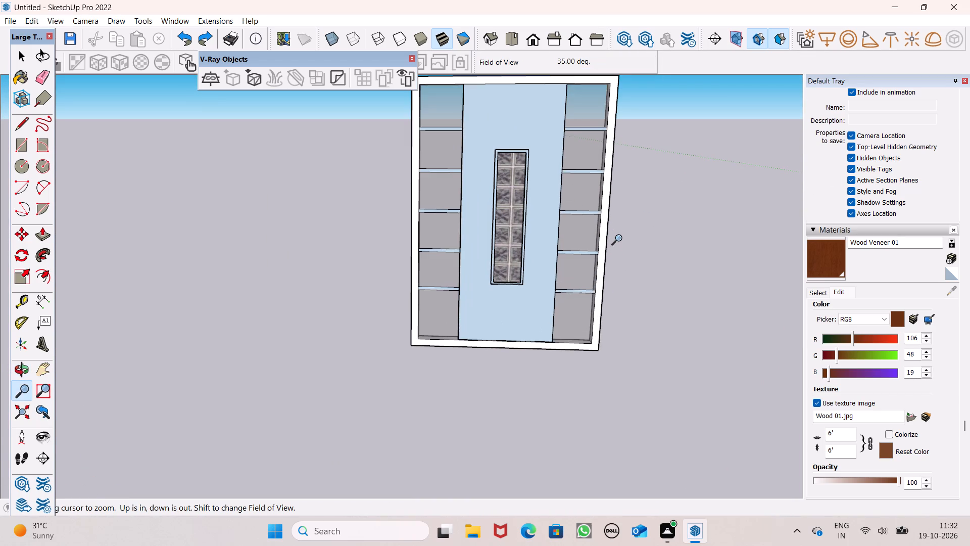
{"action": "scroll", "coordinate": [495, 272], "scroll_direction": "up", "scroll_amount": 1}
{"action": "middle_click_drag", "start_coordinate": [494, 272], "coordinate": [688, 263]}
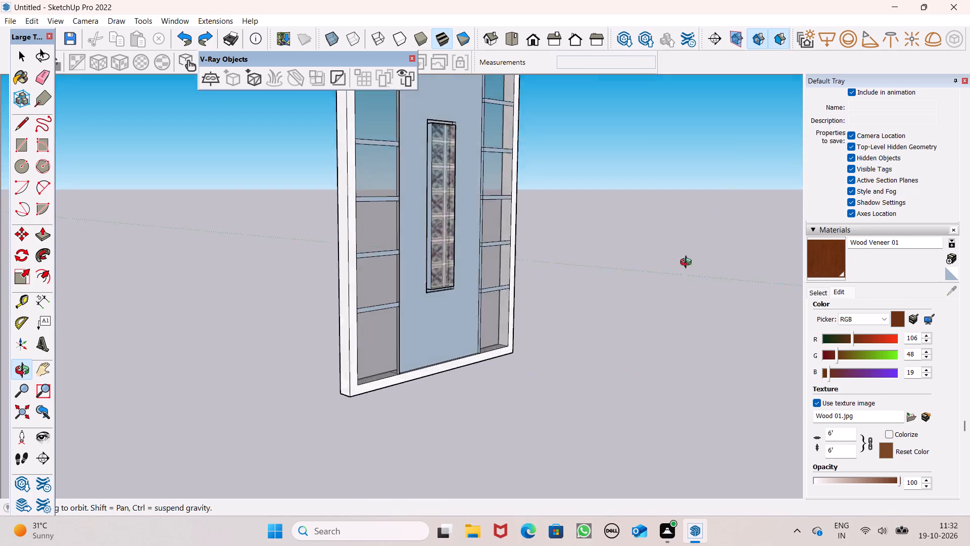
{"action": "middle_click_drag", "start_coordinate": [688, 263], "coordinate": [199, 377]}
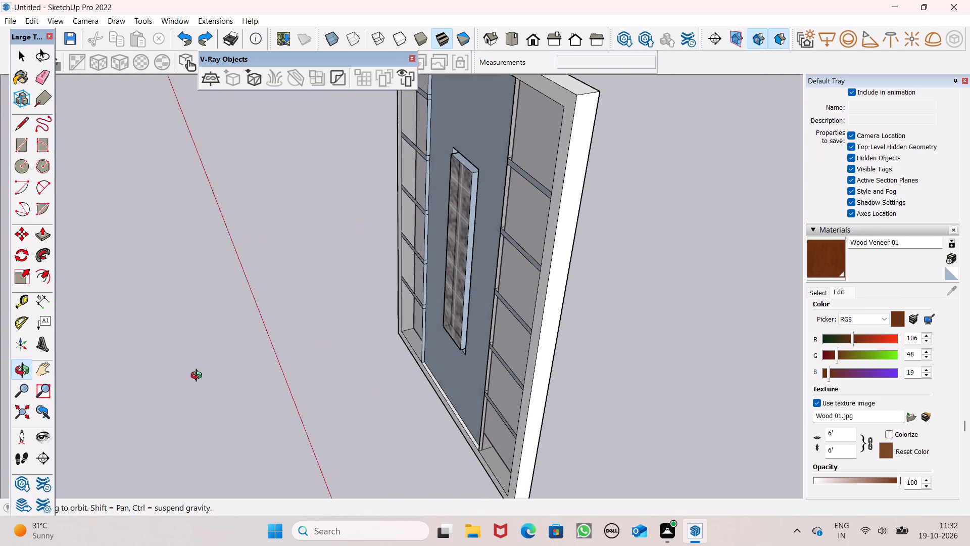
{"action": "middle_click_drag", "start_coordinate": [199, 377], "coordinate": [612, 309]}
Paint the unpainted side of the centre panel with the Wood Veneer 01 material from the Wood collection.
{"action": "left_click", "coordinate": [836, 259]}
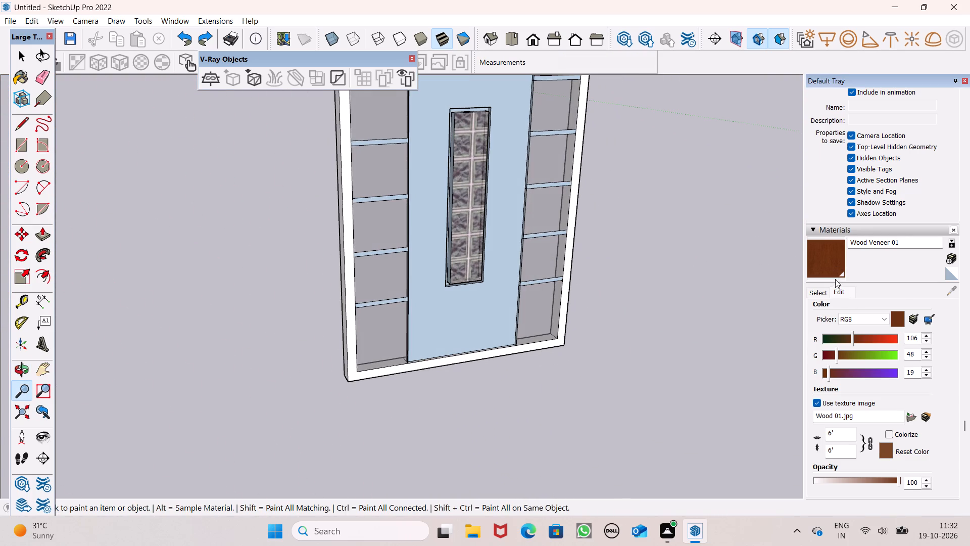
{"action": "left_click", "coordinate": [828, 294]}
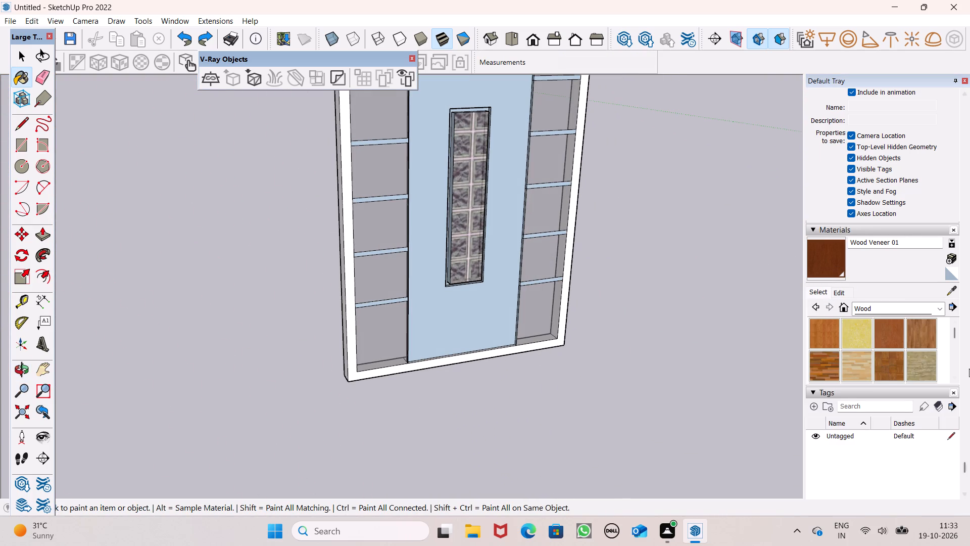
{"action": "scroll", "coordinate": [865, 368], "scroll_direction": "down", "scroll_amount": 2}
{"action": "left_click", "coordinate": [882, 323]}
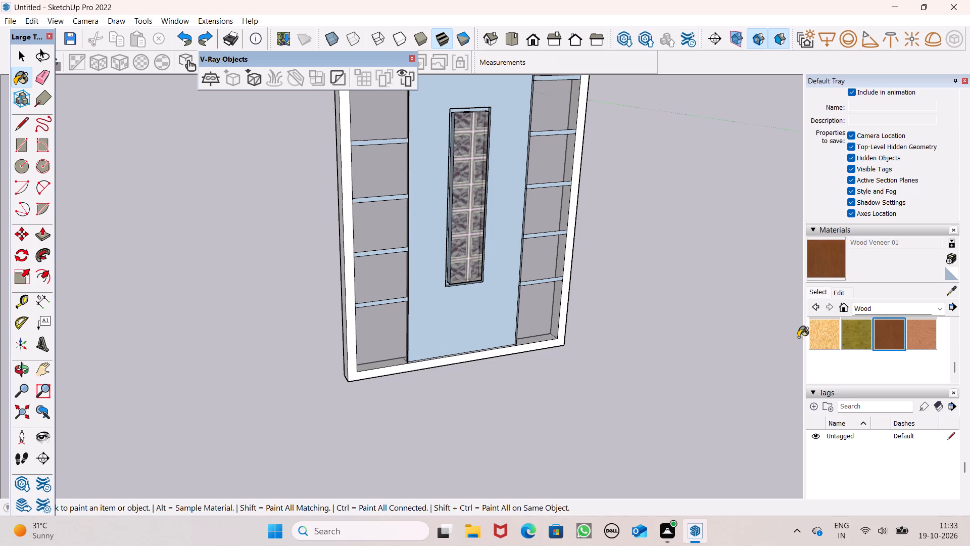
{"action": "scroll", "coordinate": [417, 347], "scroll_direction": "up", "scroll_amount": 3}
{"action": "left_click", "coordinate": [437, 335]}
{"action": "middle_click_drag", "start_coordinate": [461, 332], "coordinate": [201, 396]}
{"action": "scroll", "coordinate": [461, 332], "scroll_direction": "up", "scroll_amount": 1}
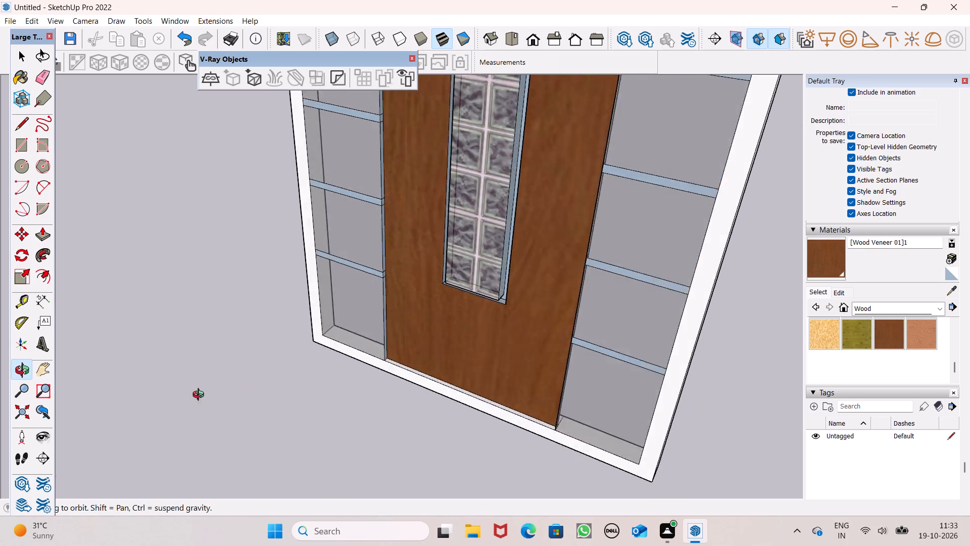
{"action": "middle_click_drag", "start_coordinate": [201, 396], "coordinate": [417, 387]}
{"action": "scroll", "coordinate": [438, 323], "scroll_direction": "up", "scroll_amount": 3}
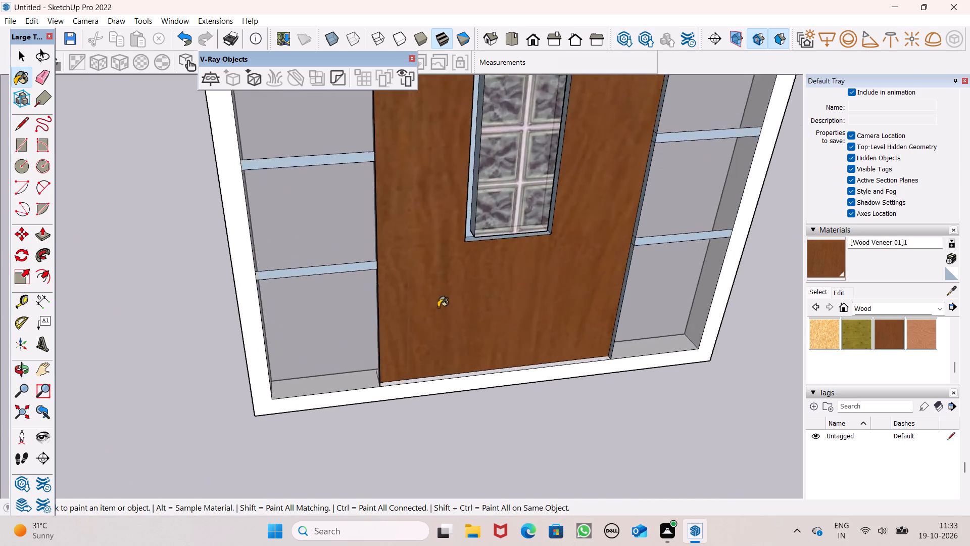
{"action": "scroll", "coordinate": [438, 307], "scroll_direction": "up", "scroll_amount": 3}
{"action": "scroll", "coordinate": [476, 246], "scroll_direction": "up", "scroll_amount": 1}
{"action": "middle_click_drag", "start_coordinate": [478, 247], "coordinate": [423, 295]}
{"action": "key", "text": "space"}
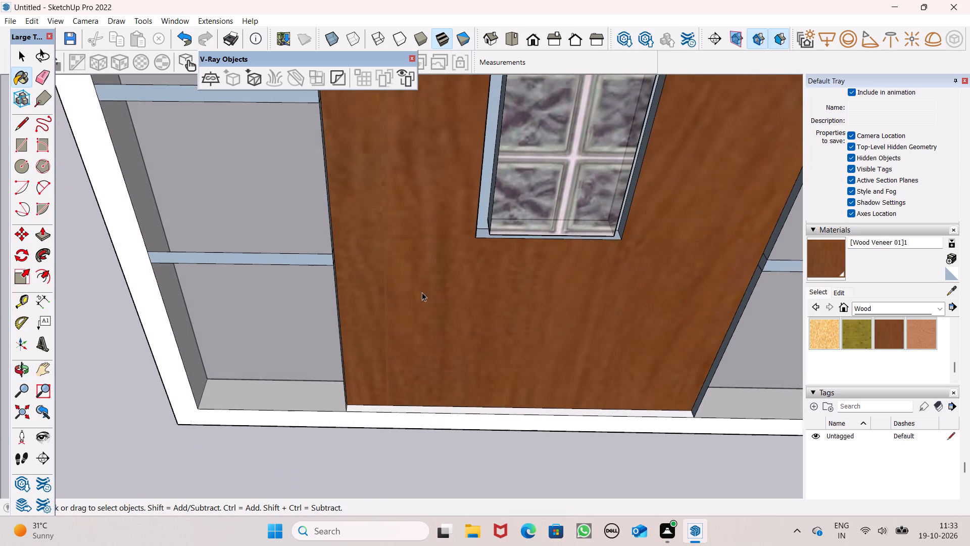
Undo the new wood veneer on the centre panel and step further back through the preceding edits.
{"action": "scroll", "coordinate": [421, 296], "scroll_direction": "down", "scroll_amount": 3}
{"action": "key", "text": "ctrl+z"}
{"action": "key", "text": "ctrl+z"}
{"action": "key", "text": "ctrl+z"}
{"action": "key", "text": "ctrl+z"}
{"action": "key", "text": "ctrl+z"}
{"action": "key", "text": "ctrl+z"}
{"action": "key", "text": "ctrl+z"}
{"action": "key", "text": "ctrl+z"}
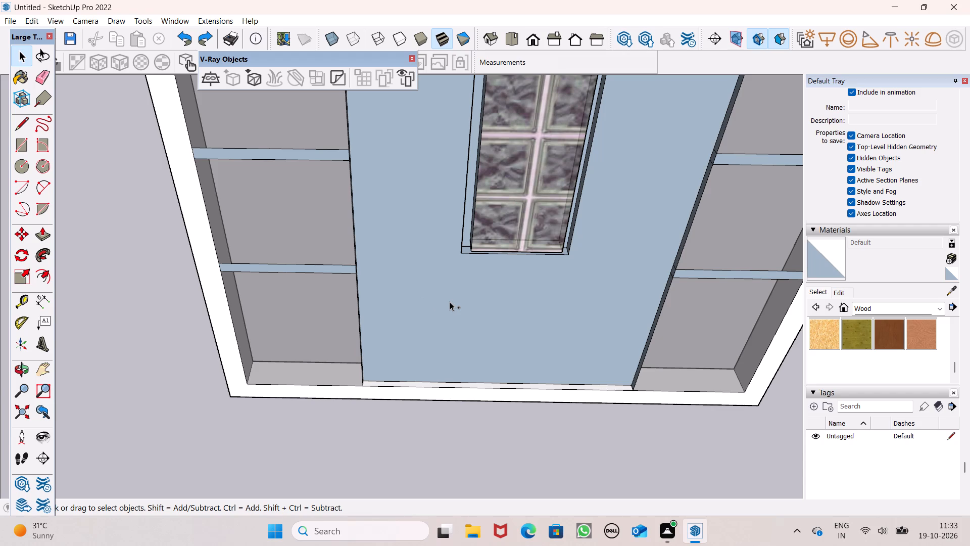
Examine the unpainted side of the unit from several angles, checking the panel, glass opening and glazing bars.
{"action": "scroll", "coordinate": [456, 303], "scroll_direction": "down", "scroll_amount": 3}
{"action": "middle_click_drag", "start_coordinate": [501, 324], "coordinate": [250, 358]}
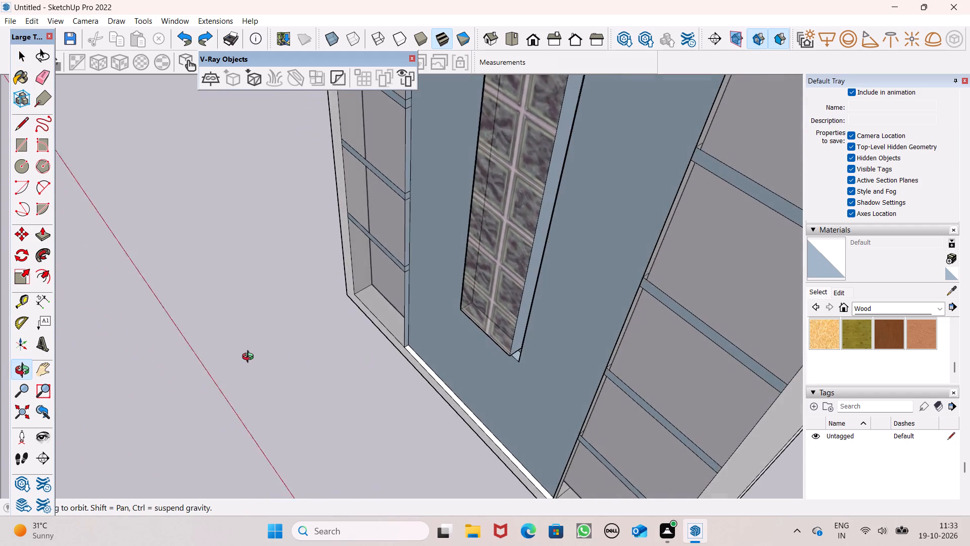
{"action": "middle_click_drag", "start_coordinate": [250, 358], "coordinate": [621, 176]}
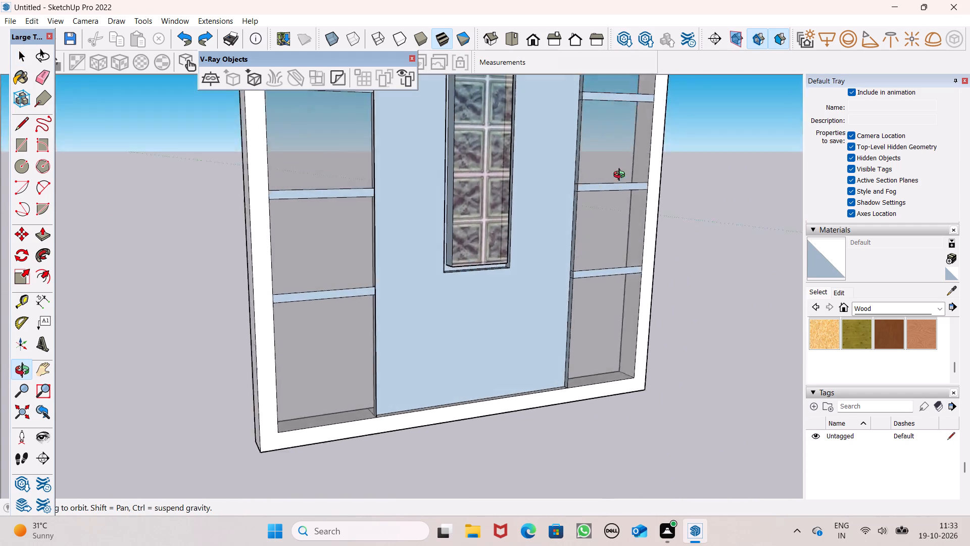
{"action": "middle_click_drag", "start_coordinate": [621, 176], "coordinate": [482, 377]}
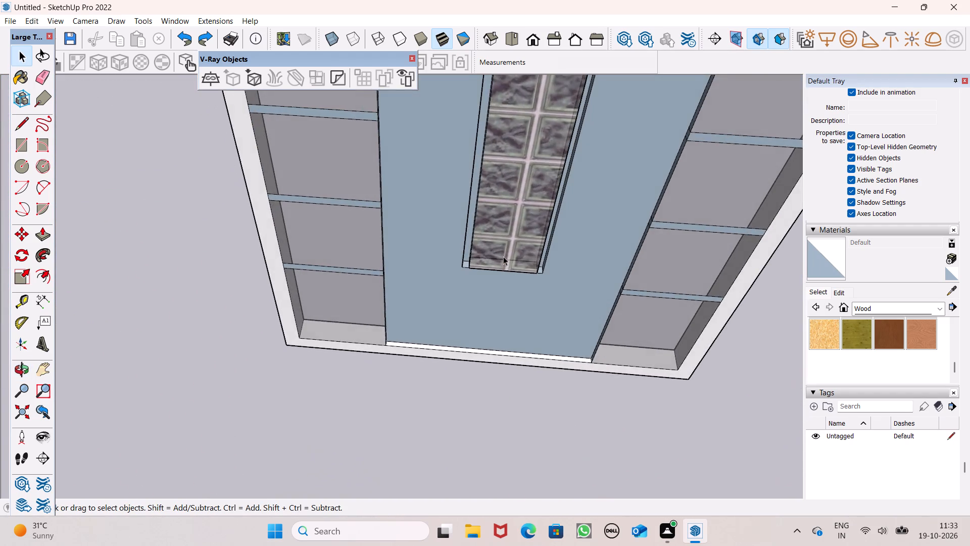
{"action": "scroll", "coordinate": [503, 256], "scroll_direction": "down", "scroll_amount": 10}
{"action": "scroll", "coordinate": [508, 249], "scroll_direction": "up", "scroll_amount": 3}
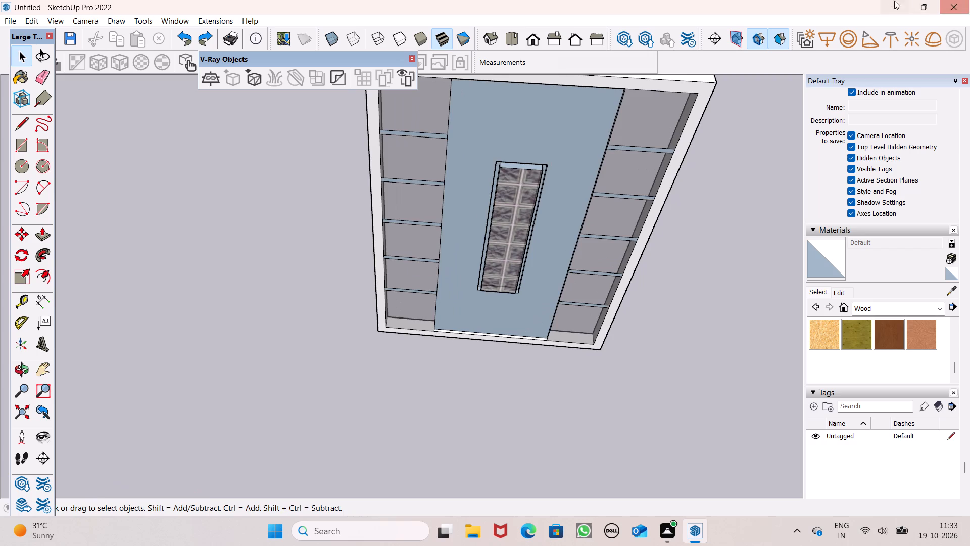
{"action": "scroll", "coordinate": [529, 192], "scroll_direction": "down", "scroll_amount": 4}
{"action": "middle_click_drag", "start_coordinate": [466, 214], "coordinate": [414, 65]}
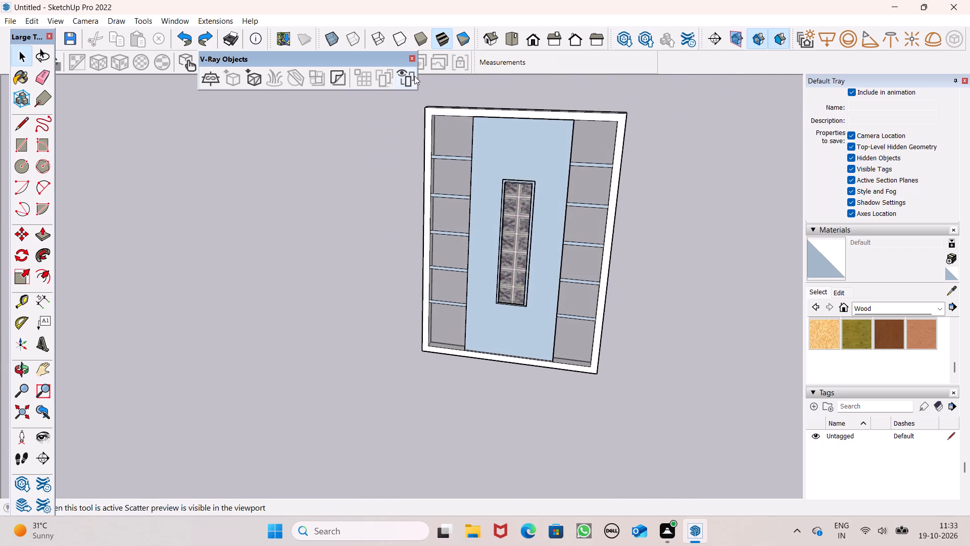
{"action": "scroll", "coordinate": [452, 156], "scroll_direction": "up", "scroll_amount": 6}
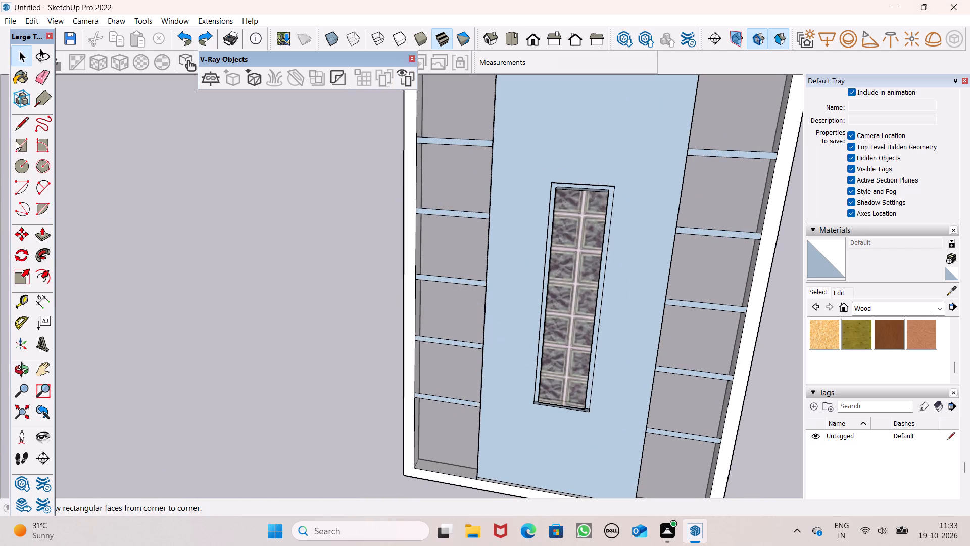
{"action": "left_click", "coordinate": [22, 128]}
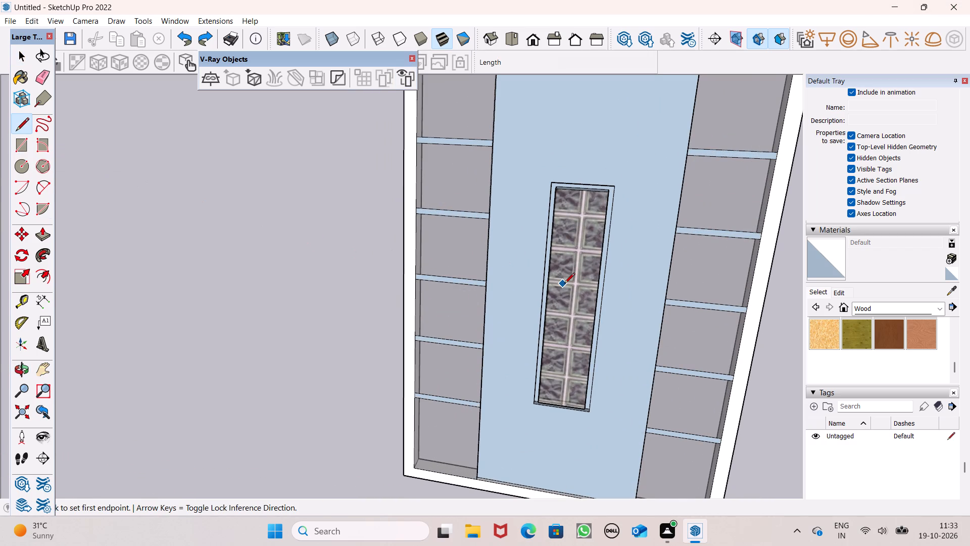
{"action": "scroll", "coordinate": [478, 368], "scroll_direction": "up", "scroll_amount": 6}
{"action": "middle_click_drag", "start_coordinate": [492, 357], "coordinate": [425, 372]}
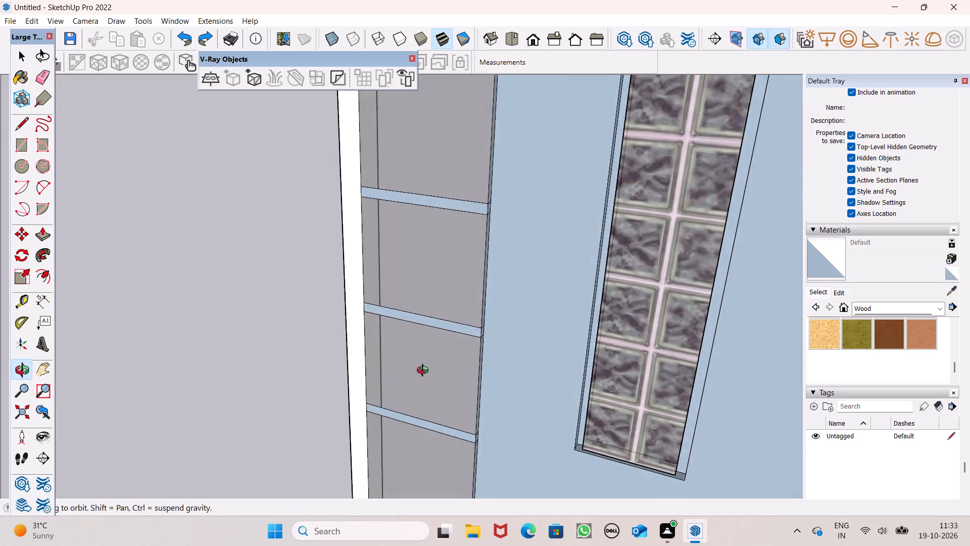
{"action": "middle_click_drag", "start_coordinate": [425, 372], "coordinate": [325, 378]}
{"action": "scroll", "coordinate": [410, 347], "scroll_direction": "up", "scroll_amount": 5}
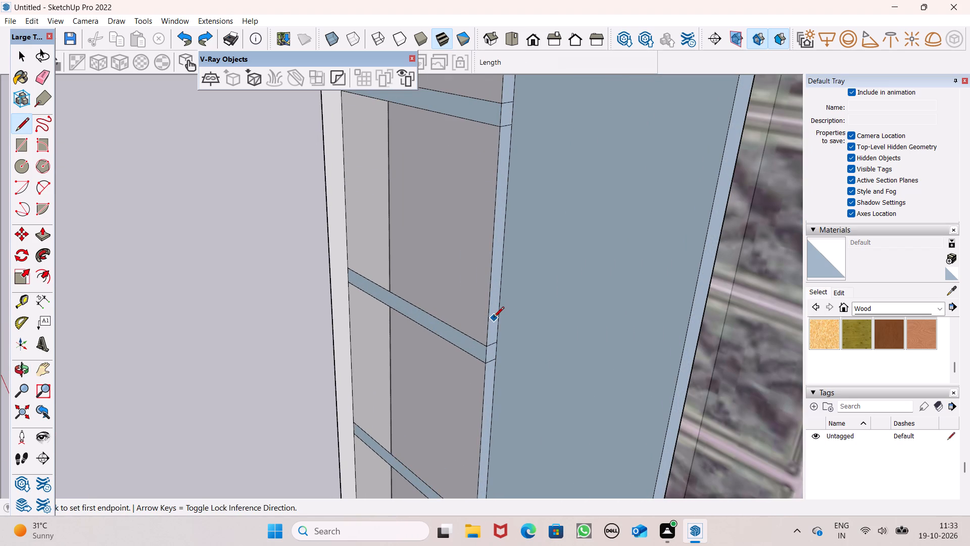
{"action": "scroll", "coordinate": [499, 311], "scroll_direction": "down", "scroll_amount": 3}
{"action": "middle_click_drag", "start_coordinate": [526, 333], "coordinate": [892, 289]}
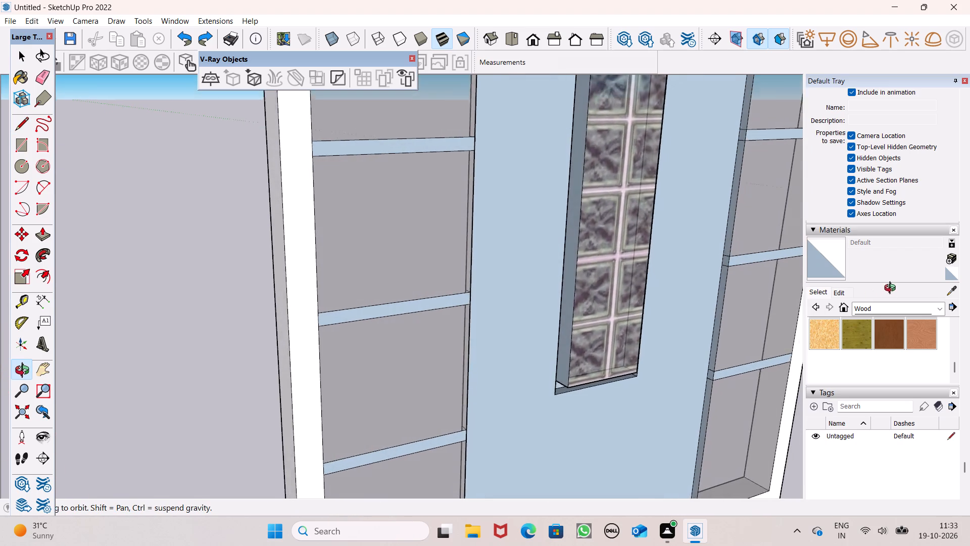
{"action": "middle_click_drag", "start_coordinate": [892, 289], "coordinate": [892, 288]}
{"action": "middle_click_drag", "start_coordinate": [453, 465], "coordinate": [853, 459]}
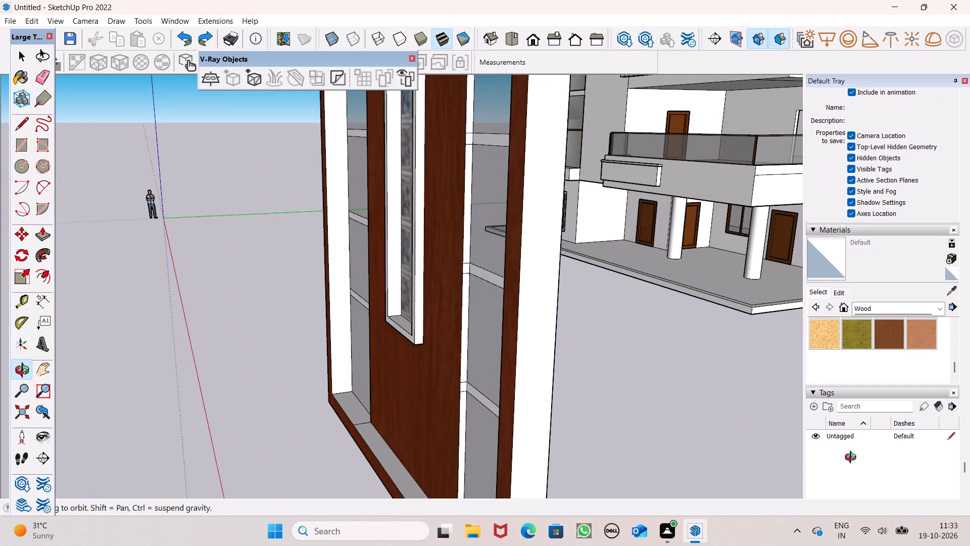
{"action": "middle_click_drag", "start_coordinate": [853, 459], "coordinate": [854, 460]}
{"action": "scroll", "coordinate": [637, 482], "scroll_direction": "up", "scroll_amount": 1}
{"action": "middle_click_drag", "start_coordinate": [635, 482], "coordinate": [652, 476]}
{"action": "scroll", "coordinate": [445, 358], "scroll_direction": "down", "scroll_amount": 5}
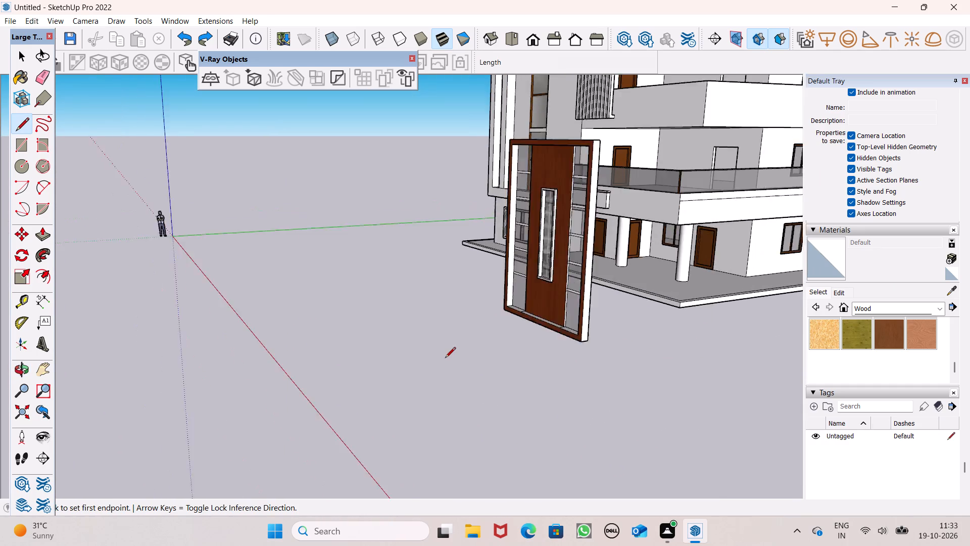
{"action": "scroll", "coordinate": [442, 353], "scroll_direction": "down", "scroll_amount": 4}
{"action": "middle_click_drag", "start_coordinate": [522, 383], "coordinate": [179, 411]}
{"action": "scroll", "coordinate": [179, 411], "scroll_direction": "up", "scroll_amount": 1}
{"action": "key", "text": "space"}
Examine the unit beside the house, comparing its veneered and unpainted sides around the glass opening and glazing bars.
{"action": "scroll", "coordinate": [287, 345], "scroll_direction": "down", "scroll_amount": 5}
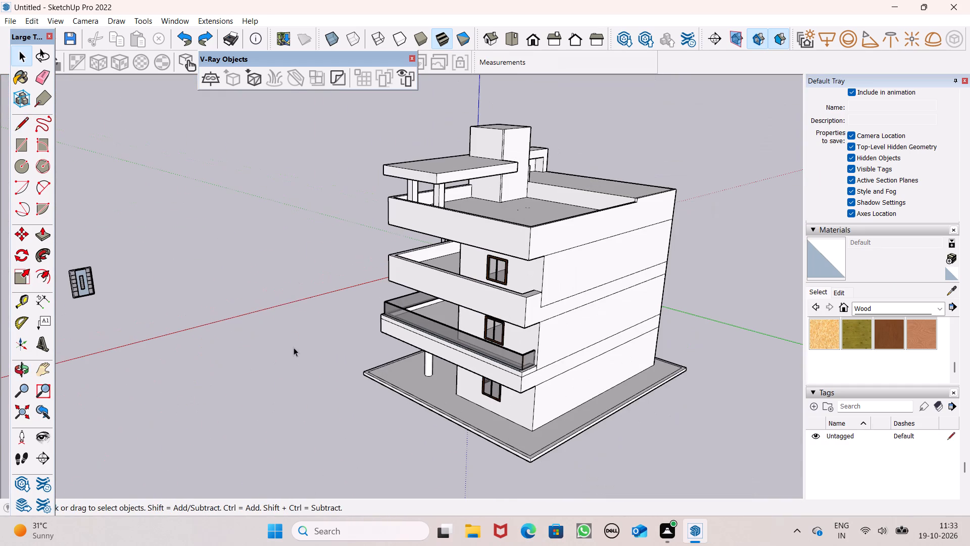
{"action": "middle_click_drag", "start_coordinate": [19, 367], "coordinate": [128, 349]}
{"action": "middle_click_drag", "start_coordinate": [62, 321], "coordinate": [608, 281]}
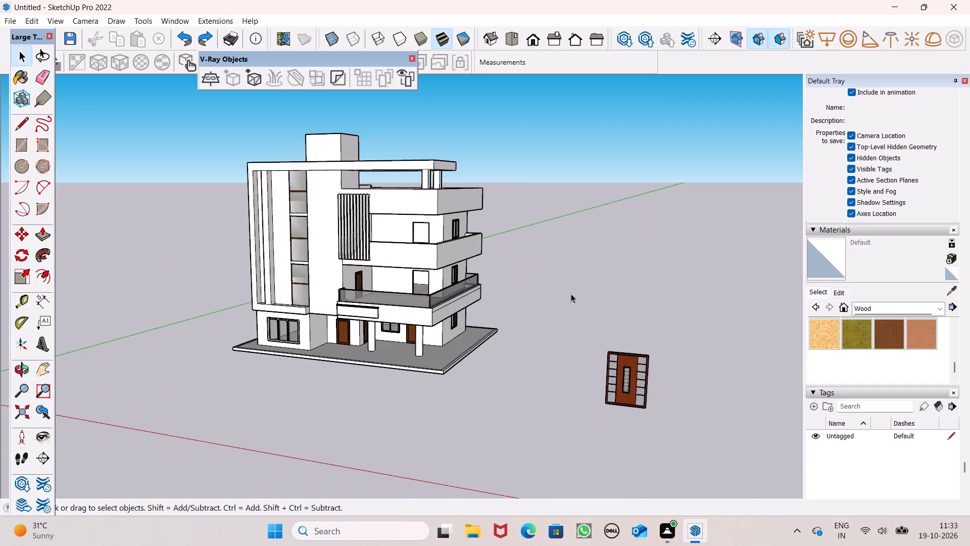
{"action": "scroll", "coordinate": [612, 370], "scroll_direction": "up", "scroll_amount": 14}
{"action": "scroll", "coordinate": [585, 400], "scroll_direction": "up", "scroll_amount": 8}
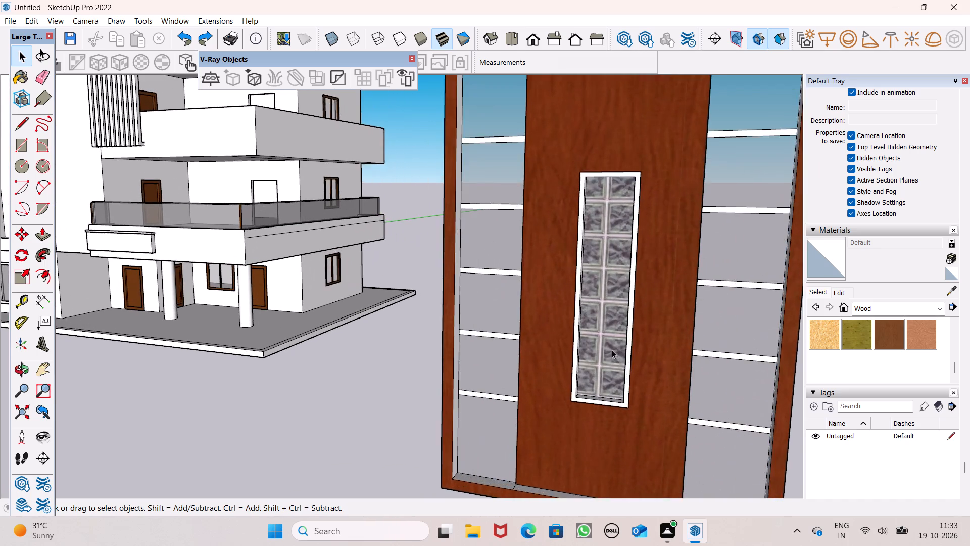
{"action": "scroll", "coordinate": [621, 362], "scroll_direction": "up", "scroll_amount": 5}
{"action": "scroll", "coordinate": [571, 191], "scroll_direction": "down", "scroll_amount": 6}
{"action": "scroll", "coordinate": [599, 256], "scroll_direction": "down", "scroll_amount": 5}
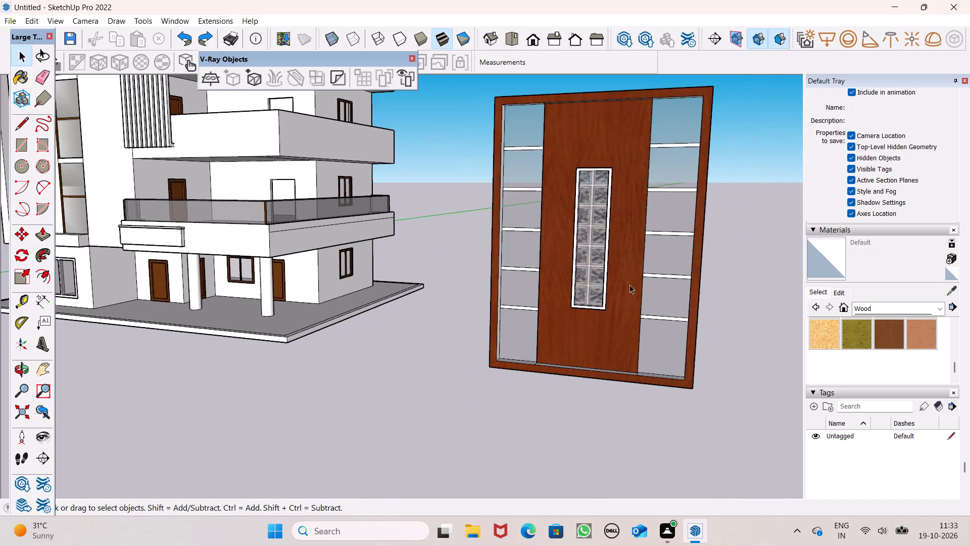
{"action": "middle_click_drag", "start_coordinate": [630, 294], "coordinate": [60, 373]}
{"action": "scroll", "coordinate": [149, 360], "scroll_direction": "up", "scroll_amount": 7}
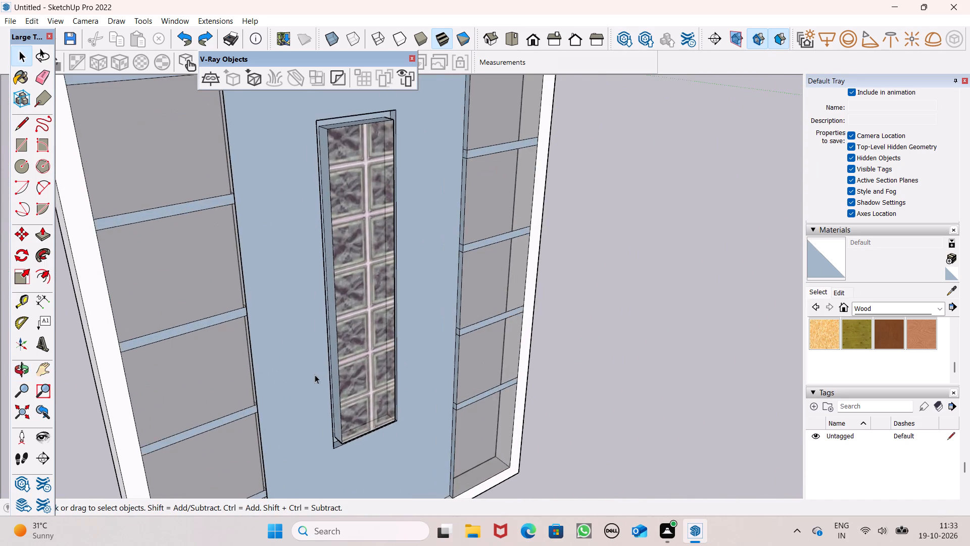
{"action": "scroll", "coordinate": [320, 374], "scroll_direction": "up", "scroll_amount": 7}
{"action": "middle_click_drag", "start_coordinate": [333, 373], "coordinate": [378, 354]}
{"action": "scroll", "coordinate": [333, 373], "scroll_direction": "up", "scroll_amount": 1}
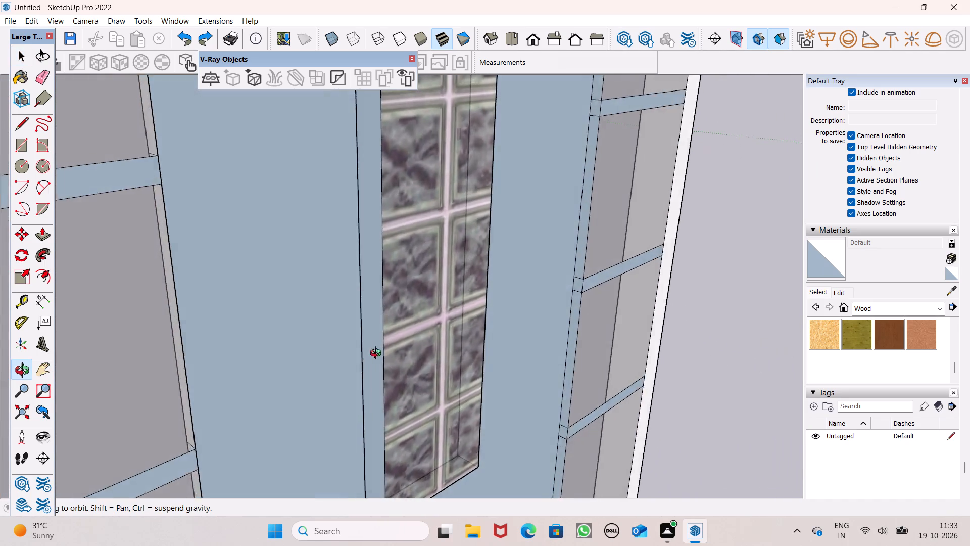
{"action": "middle_click_drag", "start_coordinate": [378, 354], "coordinate": [734, 333]}
{"action": "middle_click_drag", "start_coordinate": [478, 344], "coordinate": [648, 343]}
{"action": "scroll", "coordinate": [589, 332], "scroll_direction": "down", "scroll_amount": 3}
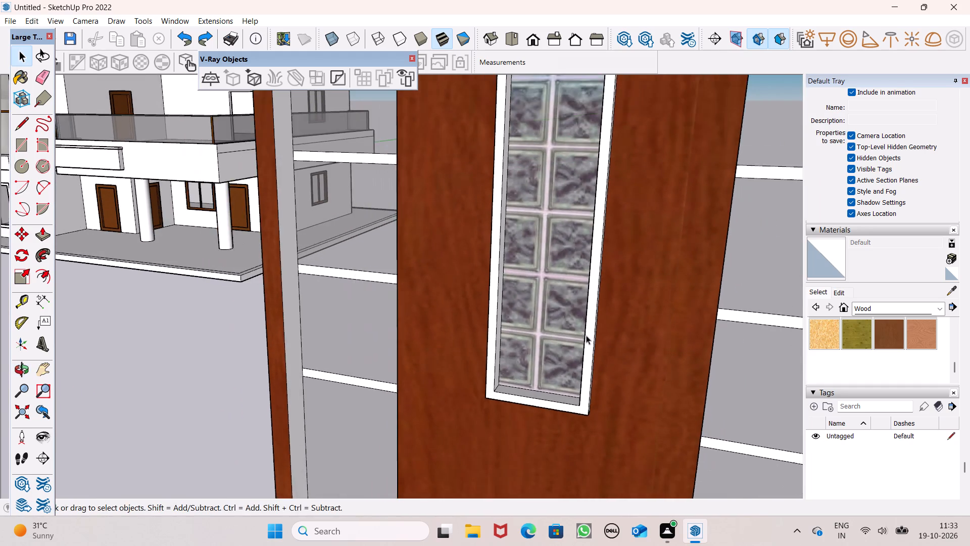
Trace a short line along the top edge of the glass opening's outer outline on the unpainted side, starting at its corner.
{"action": "middle_click_drag", "start_coordinate": [602, 338], "coordinate": [157, 400]}
{"action": "scroll", "coordinate": [262, 374], "scroll_direction": "down", "scroll_amount": 5}
{"action": "middle_click_drag", "start_coordinate": [302, 370], "coordinate": [236, 402]}
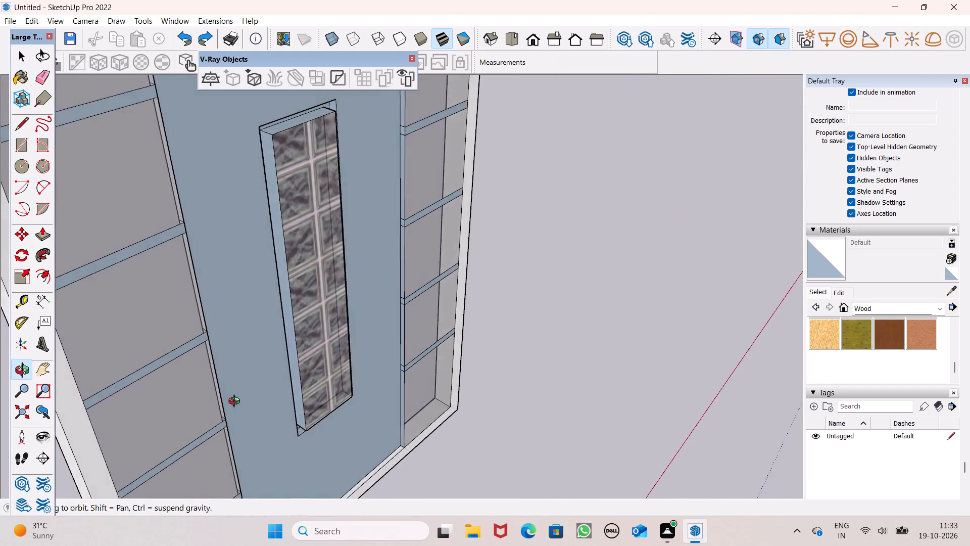
{"action": "middle_click_drag", "start_coordinate": [236, 402], "coordinate": [107, 383]}
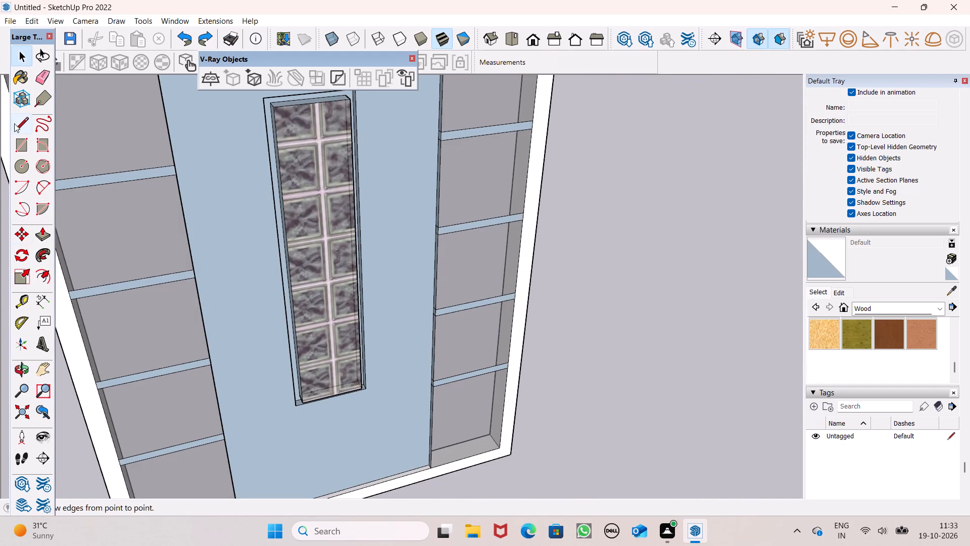
{"action": "left_click", "coordinate": [23, 122]}
{"action": "scroll", "coordinate": [298, 132], "scroll_direction": "up", "scroll_amount": 4}
{"action": "scroll", "coordinate": [305, 252], "scroll_direction": "down", "scroll_amount": 5}
{"action": "scroll", "coordinate": [261, 136], "scroll_direction": "up", "scroll_amount": 2}
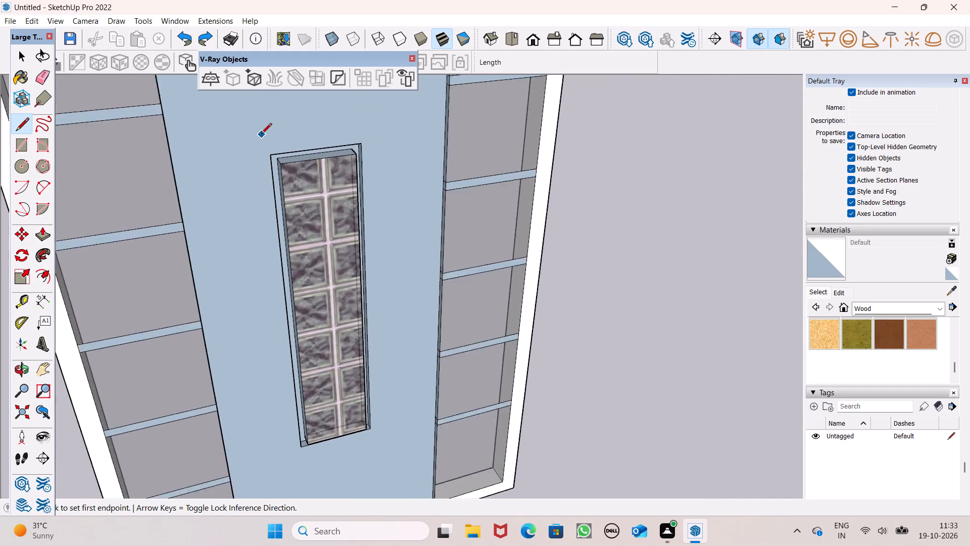
{"action": "scroll", "coordinate": [261, 134], "scroll_direction": "up", "scroll_amount": 9}
{"action": "left_click", "coordinate": [276, 174]}
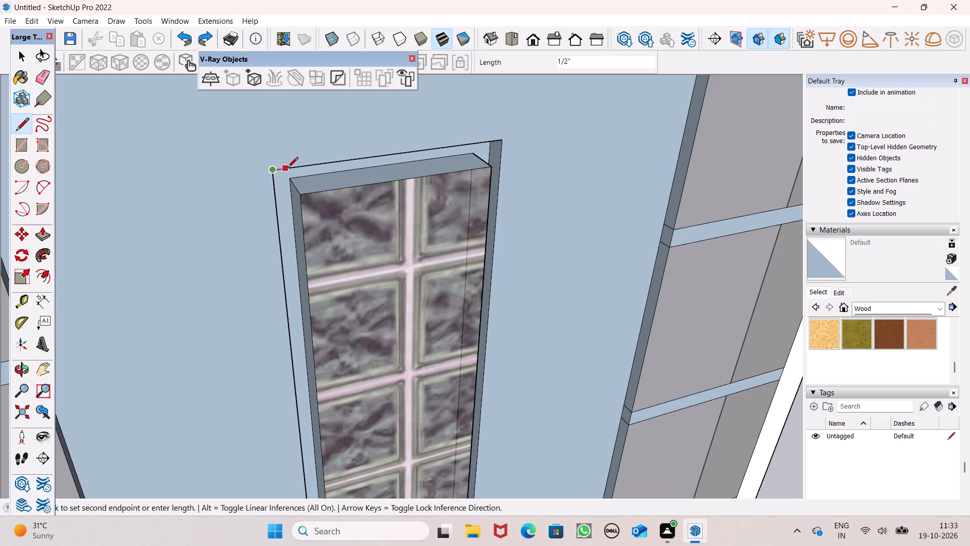
{"action": "left_click", "coordinate": [290, 168]}
Trace a short line down the unpainted centre panel's vertical edge from near its top corner to close its face.
{"action": "scroll", "coordinate": [309, 151], "scroll_direction": "down", "scroll_amount": 6}
{"action": "scroll", "coordinate": [238, 229], "scroll_direction": "down", "scroll_amount": 11}
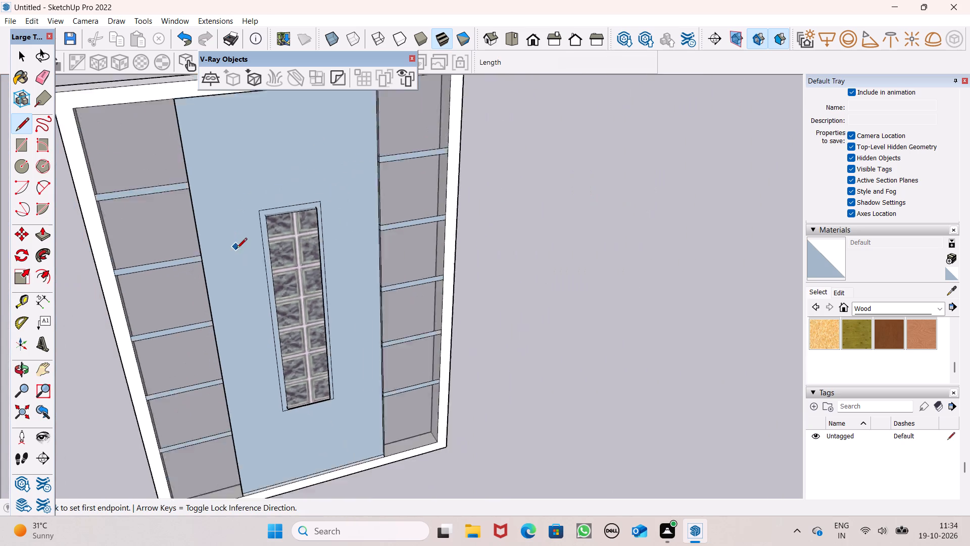
{"action": "scroll", "coordinate": [236, 249], "scroll_direction": "down", "scroll_amount": 2}
{"action": "scroll", "coordinate": [220, 177], "scroll_direction": "up", "scroll_amount": 6}
{"action": "scroll", "coordinate": [192, 134], "scroll_direction": "up", "scroll_amount": 14}
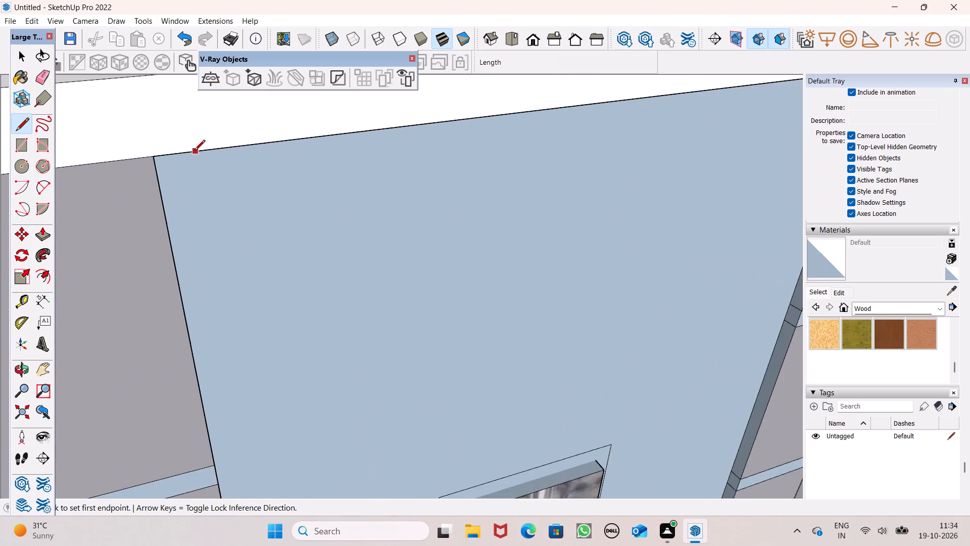
{"action": "middle_click_drag", "start_coordinate": [193, 154], "coordinate": [161, 90]}
{"action": "scroll", "coordinate": [161, 90], "scroll_direction": "up", "scroll_amount": 6}
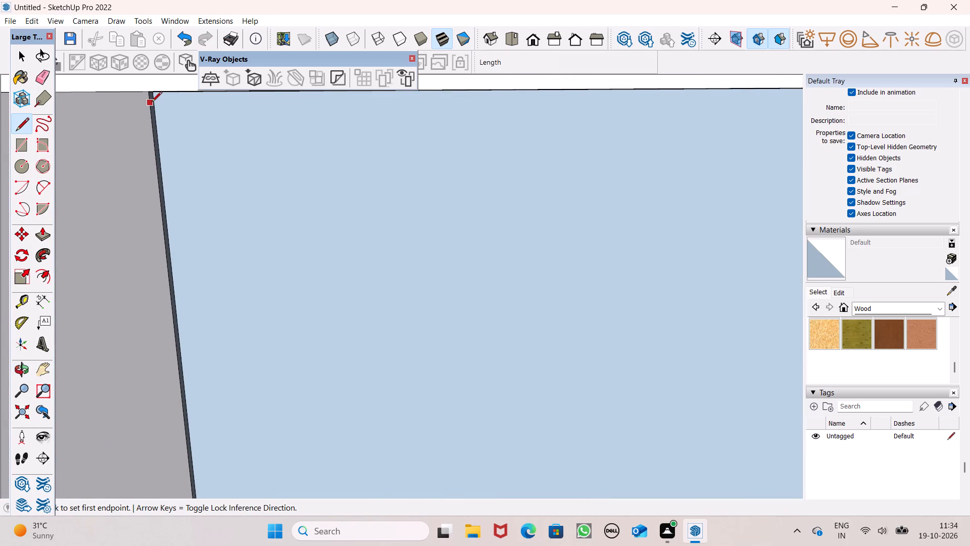
{"action": "left_click", "coordinate": [152, 103]}
{"action": "left_click", "coordinate": [155, 120]}
Examine both sides of the unit and its placement beside the house, checking the centre panel and glass opening.
{"action": "scroll", "coordinate": [220, 153], "scroll_direction": "down", "scroll_amount": 7}
{"action": "scroll", "coordinate": [299, 181], "scroll_direction": "down", "scroll_amount": 10}
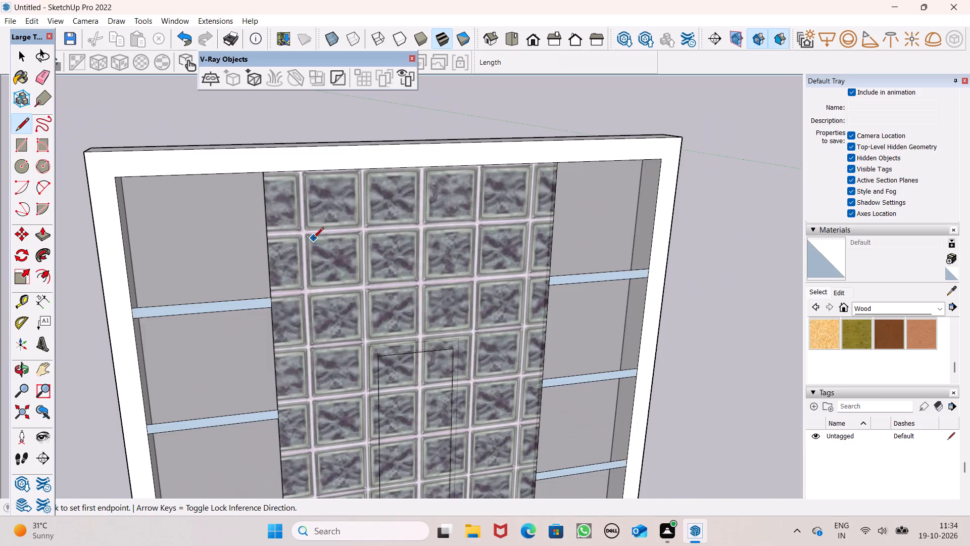
{"action": "middle_click_drag", "start_coordinate": [315, 245], "coordinate": [843, 234]}
{"action": "scroll", "coordinate": [490, 254], "scroll_direction": "down", "scroll_amount": 4}
{"action": "middle_click_drag", "start_coordinate": [700, 237], "coordinate": [707, 232]}
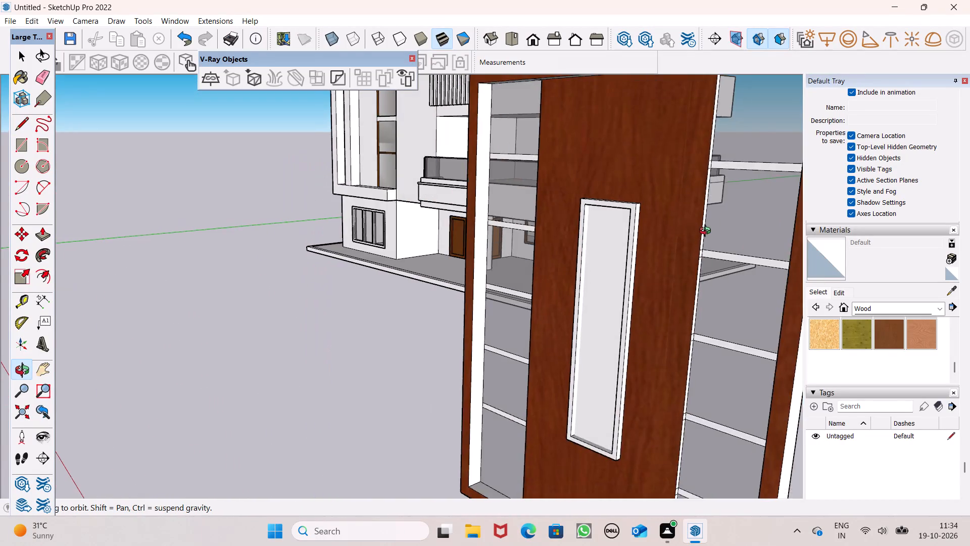
{"action": "middle_click_drag", "start_coordinate": [707, 232], "coordinate": [599, 269]}
{"action": "scroll", "coordinate": [518, 203], "scroll_direction": "down", "scroll_amount": 5}
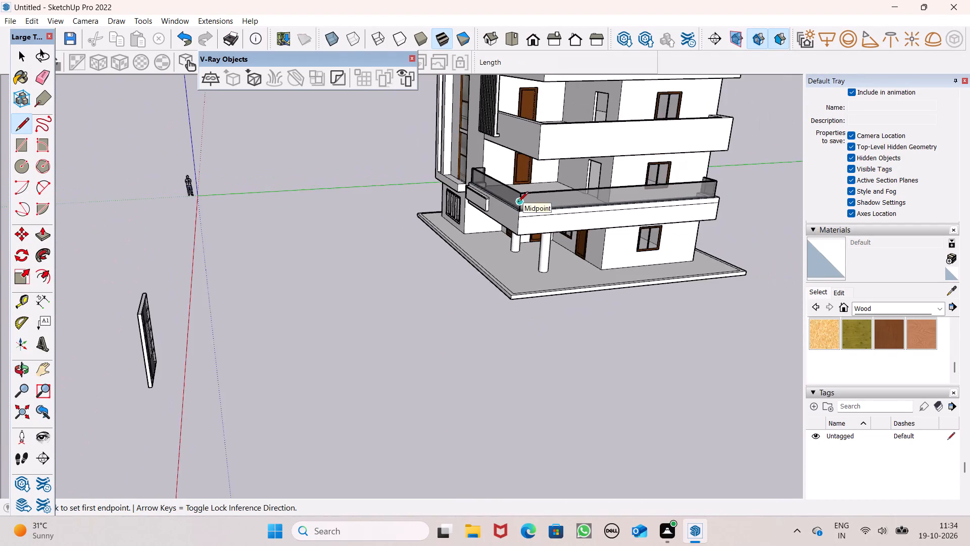
{"action": "middle_click_drag", "start_coordinate": [512, 269], "coordinate": [474, 263]}
{"action": "scroll", "coordinate": [493, 199], "scroll_direction": "down", "scroll_amount": 5}
{"action": "middle_click_drag", "start_coordinate": [317, 272], "coordinate": [300, 299]}
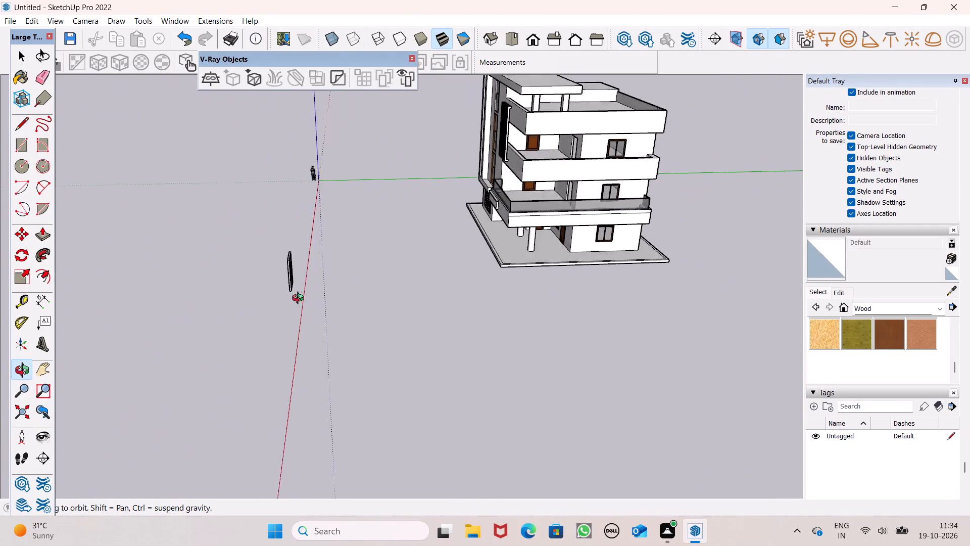
{"action": "middle_click_drag", "start_coordinate": [300, 299], "coordinate": [189, 288]}
{"action": "scroll", "coordinate": [189, 296], "scroll_direction": "up", "scroll_amount": 6}
{"action": "scroll", "coordinate": [213, 198], "scroll_direction": "up", "scroll_amount": 16}
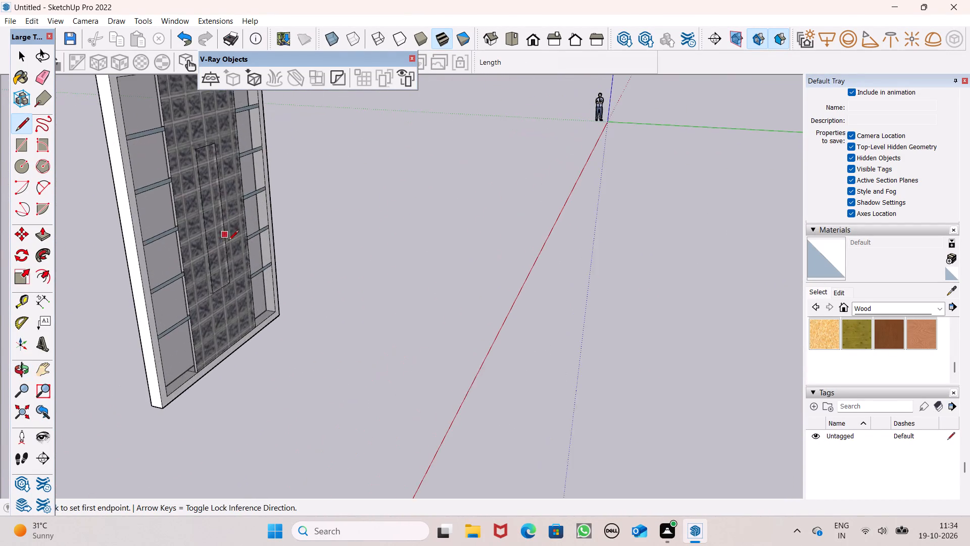
{"action": "scroll", "coordinate": [224, 271], "scroll_direction": "up", "scroll_amount": 5}
Paint the top three glazing bars of the left-hand bay, on the veneered side, with Wood Veneer 01.
{"action": "middle_click_drag", "start_coordinate": [220, 307], "coordinate": [272, 375]}
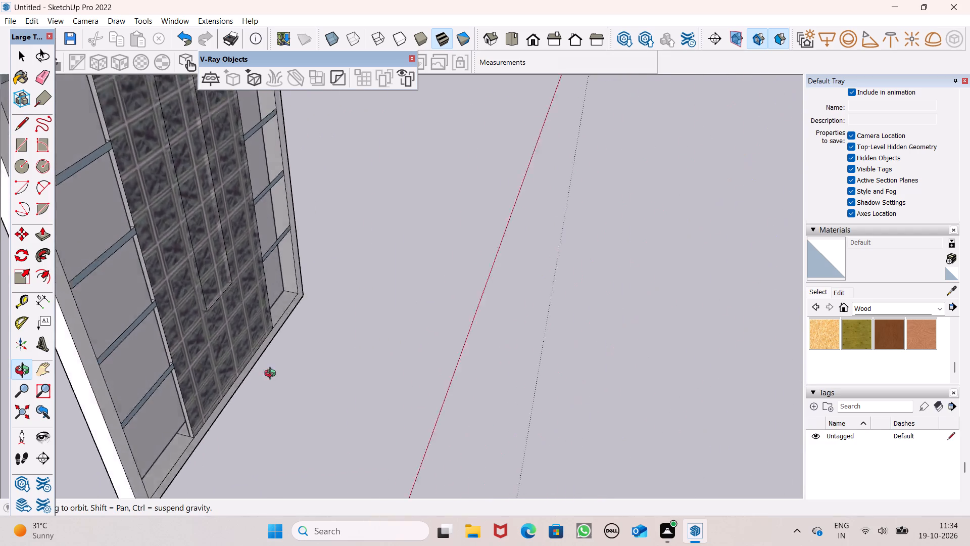
{"action": "middle_click_drag", "start_coordinate": [272, 375], "coordinate": [599, 317]}
{"action": "scroll", "coordinate": [601, 305], "scroll_direction": "up", "scroll_amount": 1}
{"action": "scroll", "coordinate": [350, 230], "scroll_direction": "down", "scroll_amount": 9}
{"action": "middle_click_drag", "start_coordinate": [371, 256], "coordinate": [574, 271]}
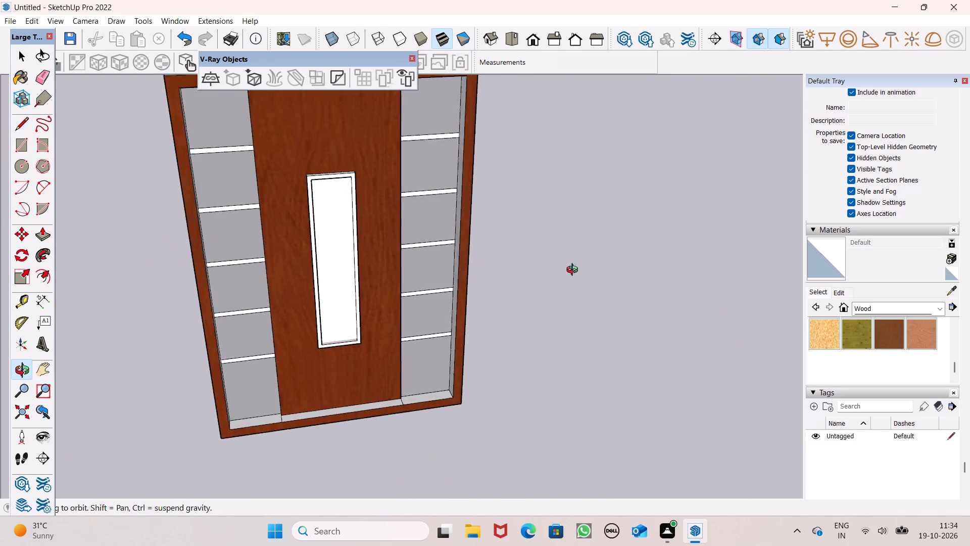
{"action": "middle_click_drag", "start_coordinate": [574, 271], "coordinate": [614, 269]}
{"action": "left_click", "coordinate": [881, 321]}
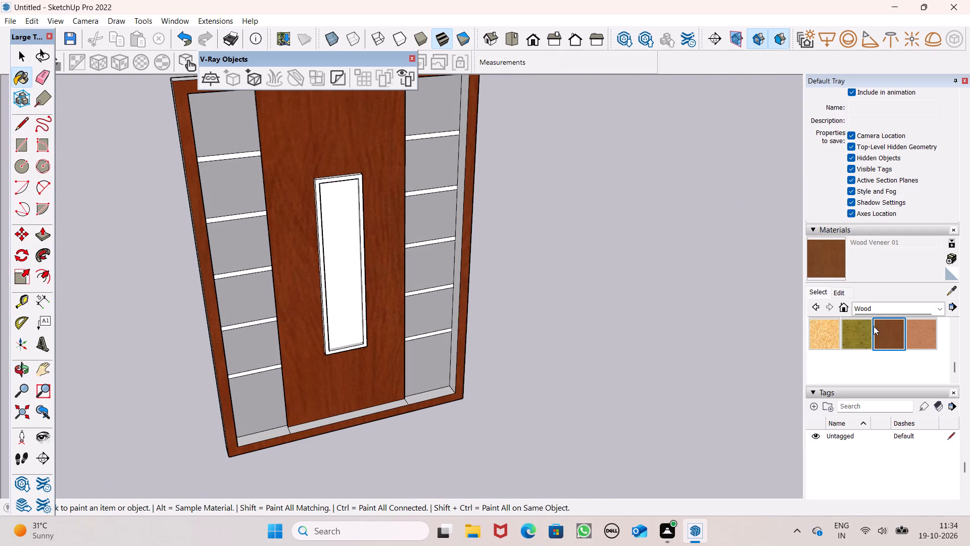
{"action": "scroll", "coordinate": [239, 245], "scroll_direction": "up", "scroll_amount": 6}
{"action": "scroll", "coordinate": [236, 230], "scroll_direction": "down", "scroll_amount": 6}
{"action": "scroll", "coordinate": [224, 193], "scroll_direction": "up", "scroll_amount": 5}
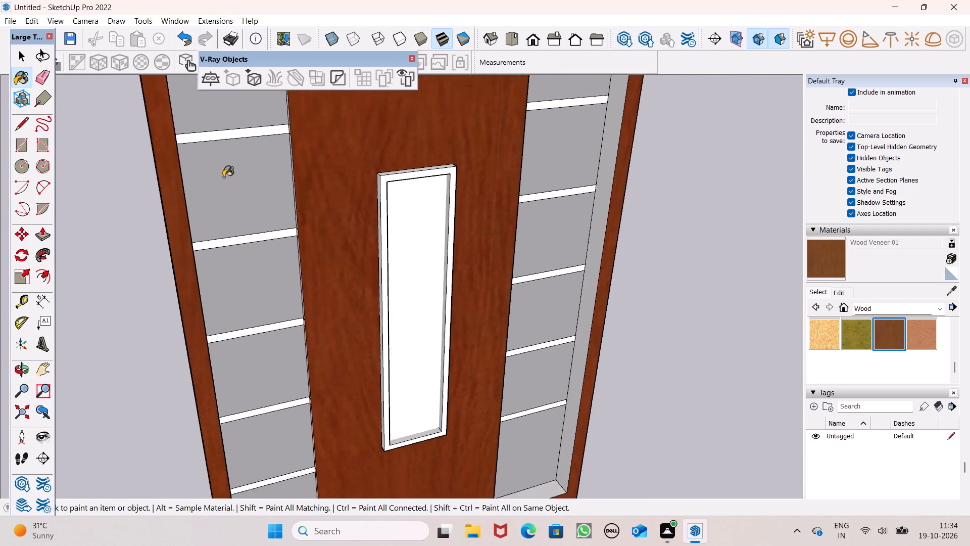
{"action": "scroll", "coordinate": [223, 177], "scroll_direction": "up", "scroll_amount": 1}
{"action": "scroll", "coordinate": [244, 132], "scroll_direction": "up", "scroll_amount": 5}
{"action": "left_click", "coordinate": [245, 132]}
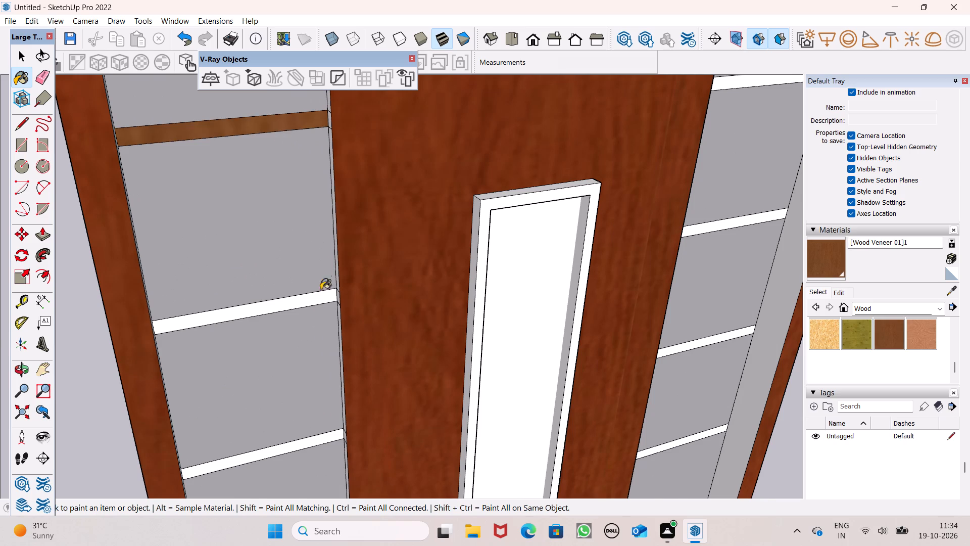
{"action": "scroll", "coordinate": [319, 304], "scroll_direction": "up", "scroll_amount": 3}
{"action": "left_click", "coordinate": [316, 301]}
{"action": "scroll", "coordinate": [316, 278], "scroll_direction": "down", "scroll_amount": 5}
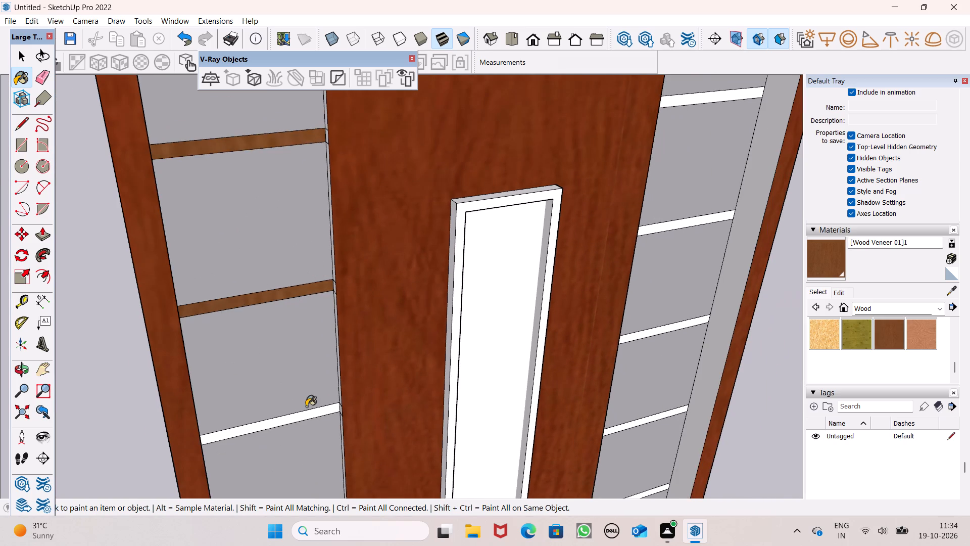
{"action": "scroll", "coordinate": [306, 406], "scroll_direction": "up", "scroll_amount": 4}
{"action": "left_click", "coordinate": [308, 413]}
{"action": "scroll", "coordinate": [276, 370], "scroll_direction": "down", "scroll_amount": 4}
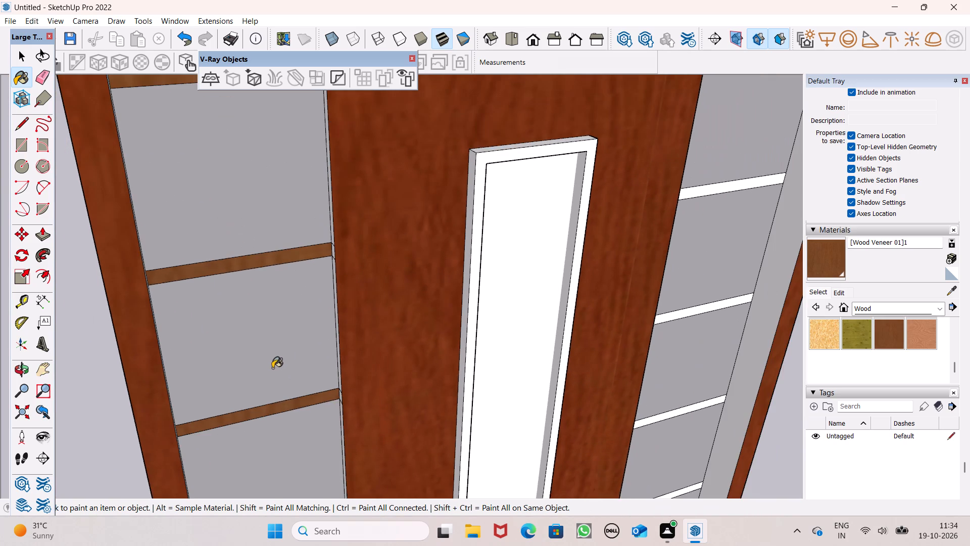
Paint the two lowest glazing bars of the same left-hand bay with Wood Veneer 01.
{"action": "scroll", "coordinate": [272, 365], "scroll_direction": "down", "scroll_amount": 5}
{"action": "scroll", "coordinate": [168, 285], "scroll_direction": "down", "scroll_amount": 2}
{"action": "scroll", "coordinate": [270, 404], "scroll_direction": "up", "scroll_amount": 2}
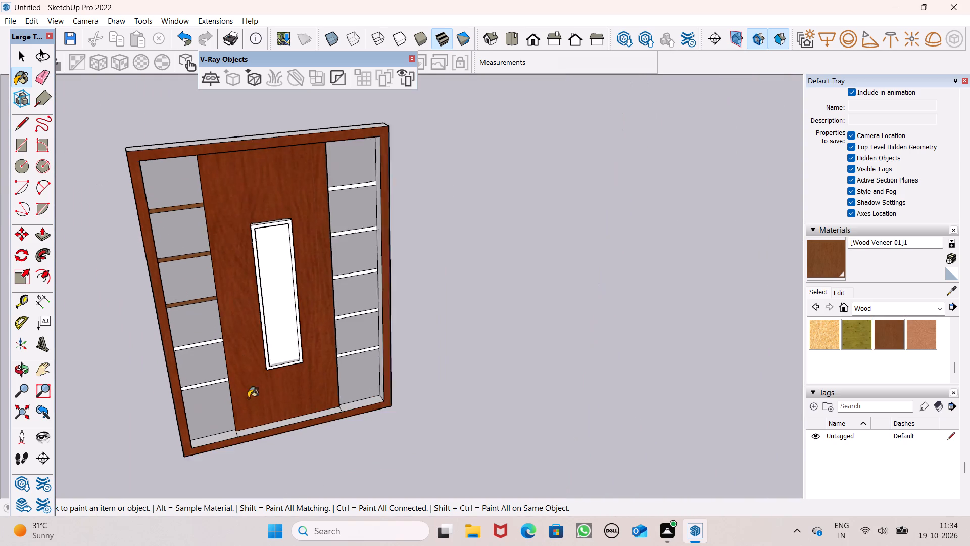
{"action": "scroll", "coordinate": [248, 398], "scroll_direction": "up", "scroll_amount": 3}
{"action": "scroll", "coordinate": [189, 389], "scroll_direction": "up", "scroll_amount": 5}
{"action": "scroll", "coordinate": [196, 283], "scroll_direction": "up", "scroll_amount": 5}
{"action": "left_click", "coordinate": [198, 282]}
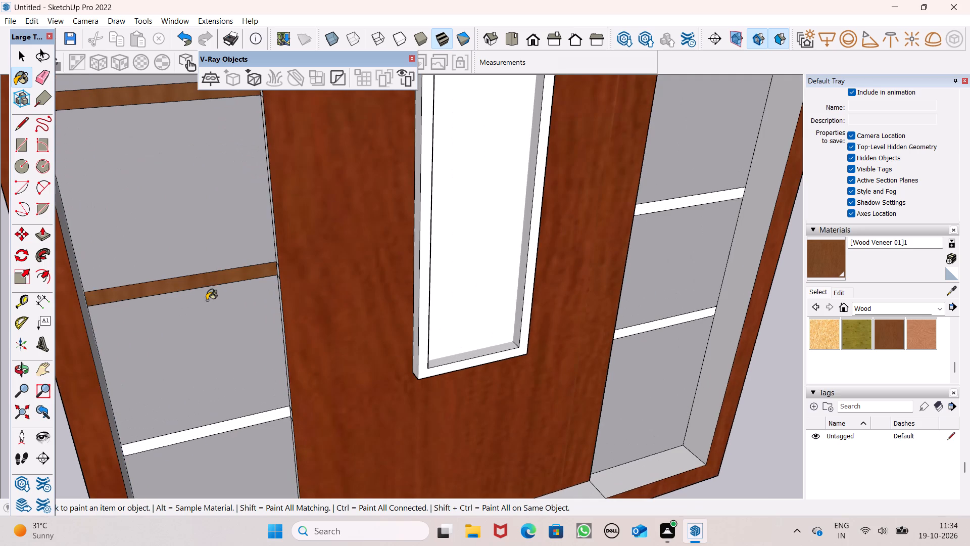
{"action": "left_click", "coordinate": [248, 425]}
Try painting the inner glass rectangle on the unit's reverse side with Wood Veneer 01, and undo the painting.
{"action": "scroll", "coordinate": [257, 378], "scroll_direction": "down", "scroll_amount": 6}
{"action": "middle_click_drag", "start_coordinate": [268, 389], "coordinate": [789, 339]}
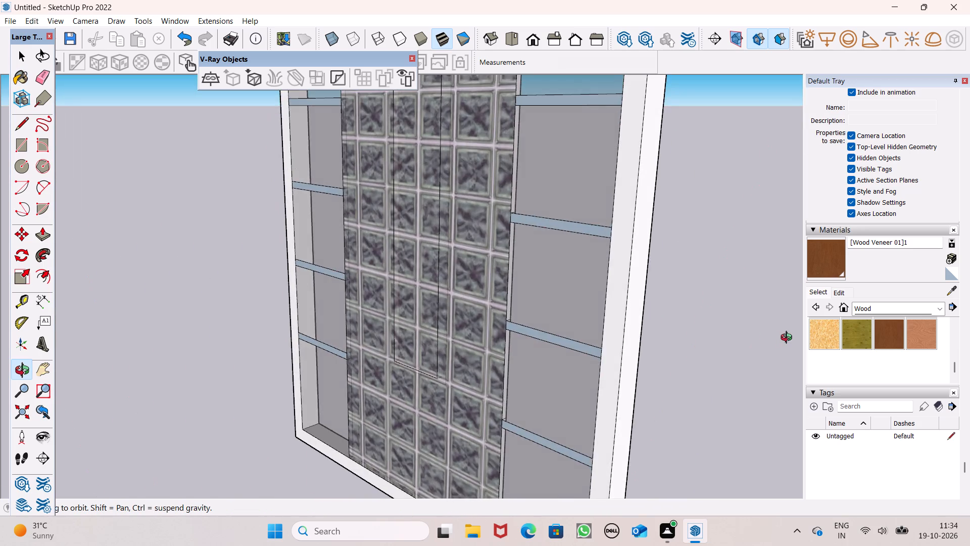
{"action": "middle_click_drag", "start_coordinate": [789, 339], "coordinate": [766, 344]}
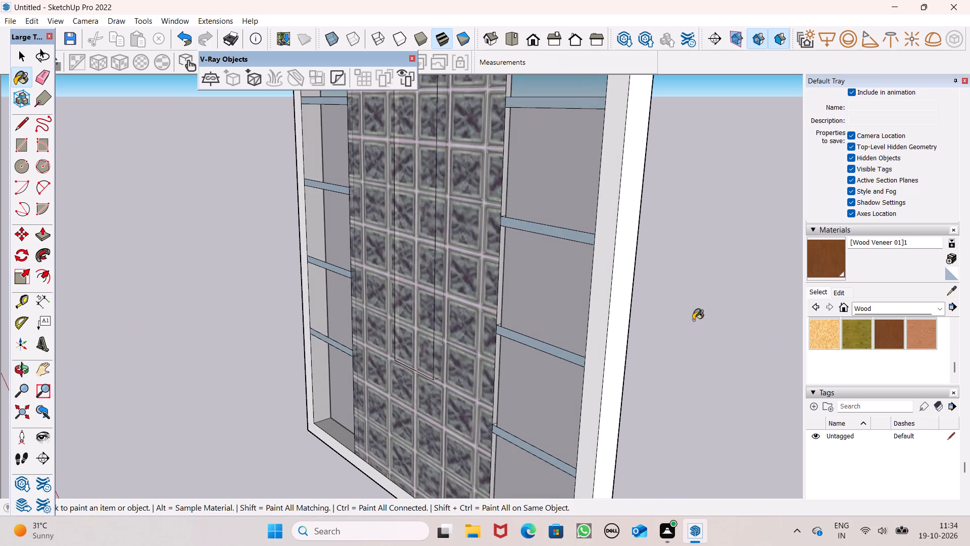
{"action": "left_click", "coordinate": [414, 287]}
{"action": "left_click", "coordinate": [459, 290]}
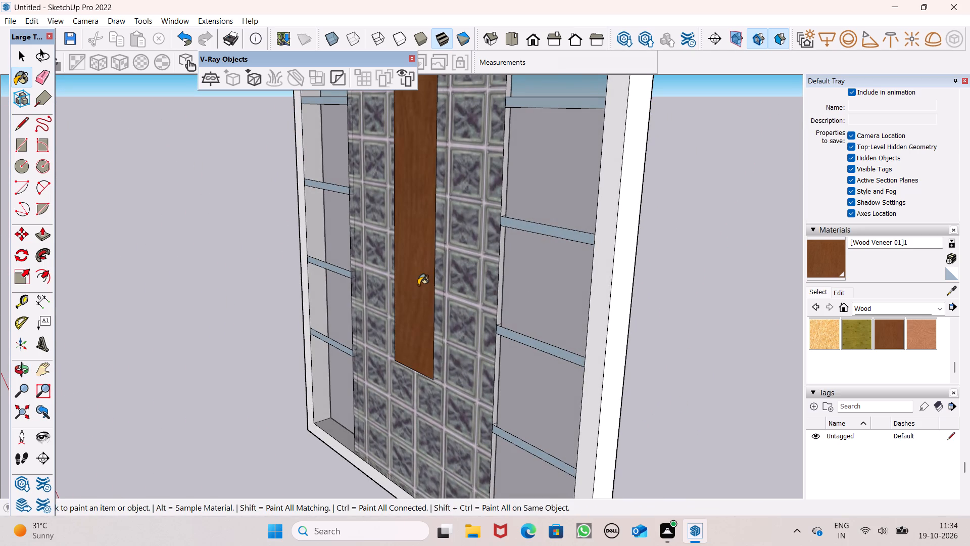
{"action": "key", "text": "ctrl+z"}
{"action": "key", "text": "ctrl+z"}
Paint the centre panel around the glass rectangle on the reverse side with Wood Veneer 01.
{"action": "left_click", "coordinate": [464, 292]}
{"action": "scroll", "coordinate": [464, 292], "scroll_direction": "down", "scroll_amount": 4}
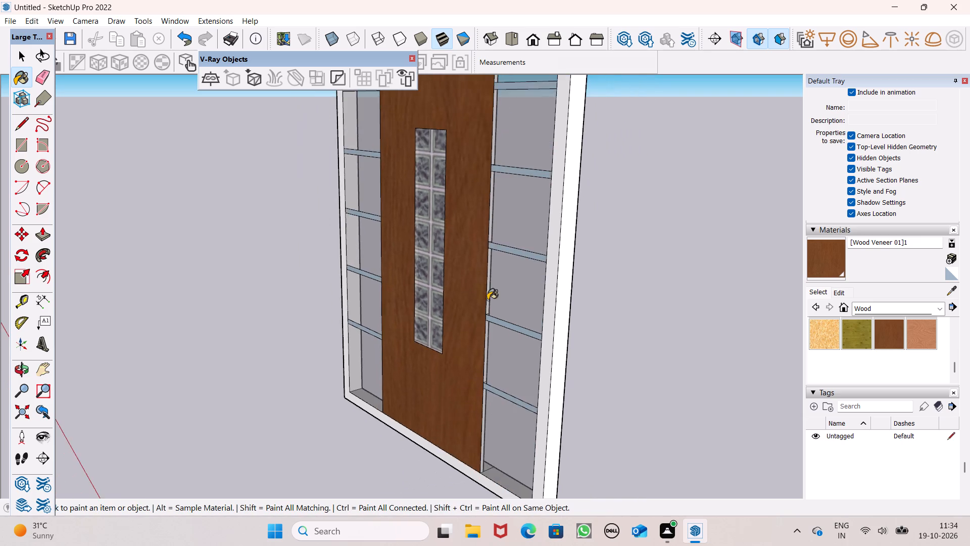
Paint the left-hand bay's inner side and bottom frame faces and the bottom ledge below the centre panel with Wood Veneer 01.
{"action": "middle_click_drag", "start_coordinate": [488, 300], "coordinate": [3, 390]}
{"action": "middle_click_drag", "start_coordinate": [448, 323], "coordinate": [393, 347]}
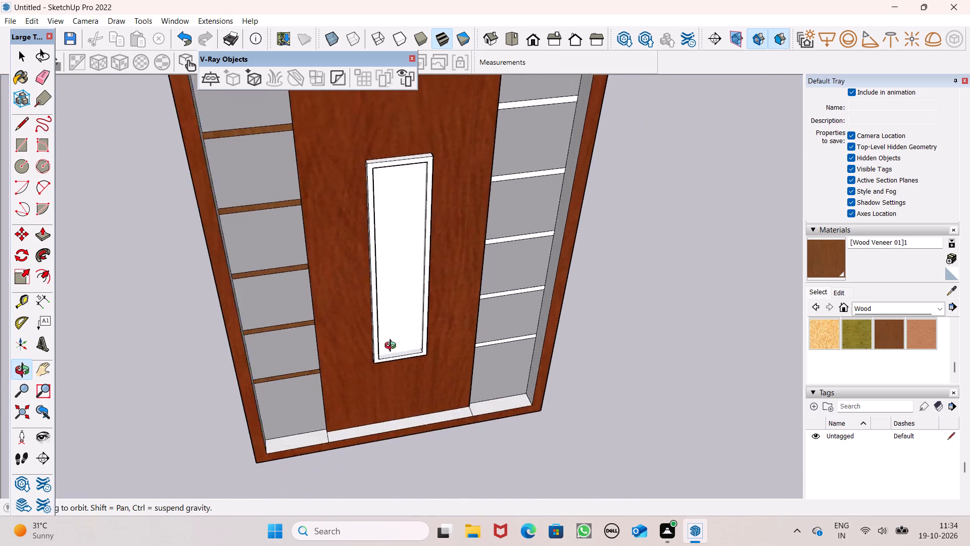
{"action": "middle_click_drag", "start_coordinate": [393, 347], "coordinate": [200, 343]}
{"action": "scroll", "coordinate": [300, 329], "scroll_direction": "up", "scroll_amount": 7}
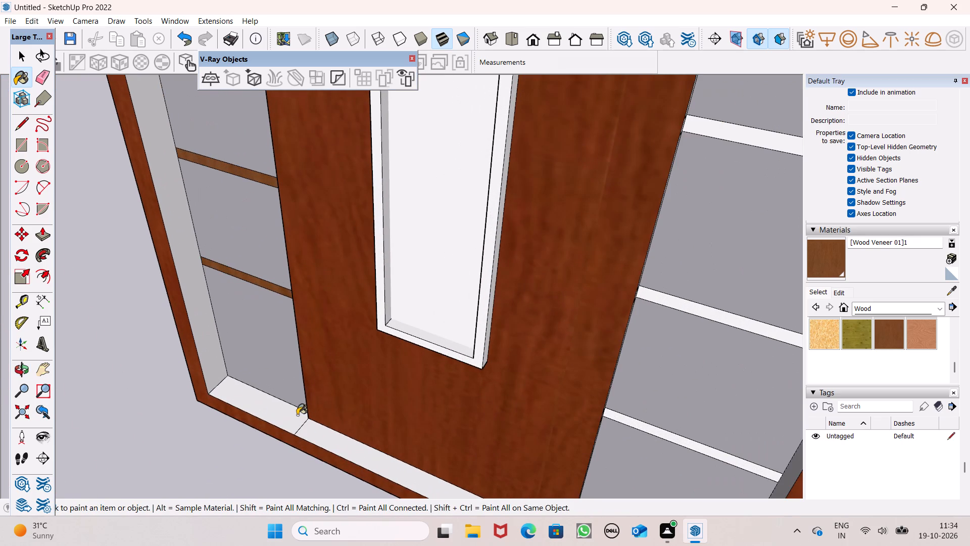
{"action": "left_click_drag", "start_coordinate": [292, 423], "coordinate": [282, 424]}
{"action": "left_click", "coordinate": [209, 368]}
{"action": "left_click", "coordinate": [333, 442]}
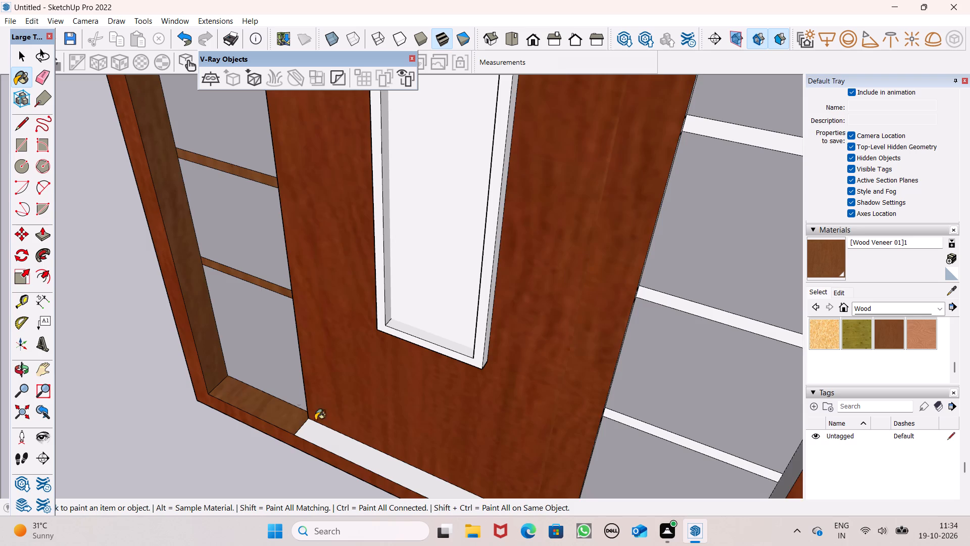
Paint the three lowest glazing bars of the right-hand bay, on the veneered side, with Wood Veneer 01.
{"action": "scroll", "coordinate": [278, 391], "scroll_direction": "down", "scroll_amount": 6}
{"action": "scroll", "coordinate": [451, 407], "scroll_direction": "up", "scroll_amount": 11}
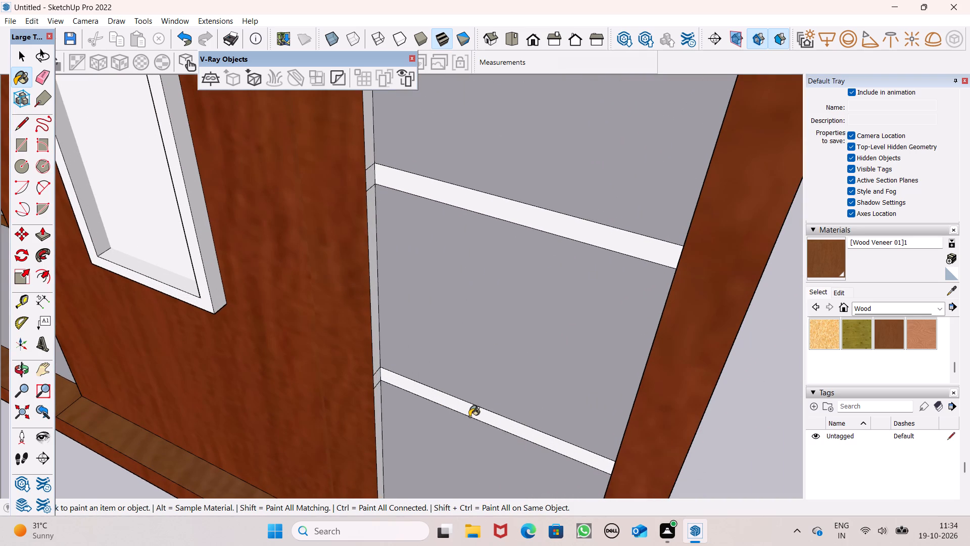
{"action": "left_click_drag", "start_coordinate": [469, 417], "coordinate": [469, 408]}
{"action": "left_click", "coordinate": [522, 217]}
{"action": "scroll", "coordinate": [508, 317], "scroll_direction": "down", "scroll_amount": 7}
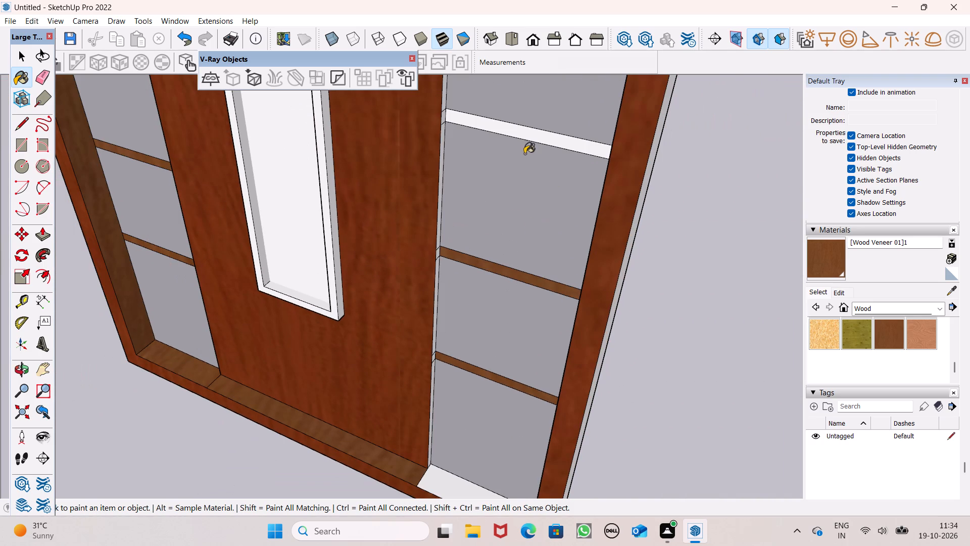
{"action": "scroll", "coordinate": [565, 130], "scroll_direction": "up", "scroll_amount": 3}
{"action": "left_click", "coordinate": [556, 148]}
Paint the two upper glazing bars of the right-hand bay with Wood Veneer 01.
{"action": "scroll", "coordinate": [585, 325], "scroll_direction": "down", "scroll_amount": 13}
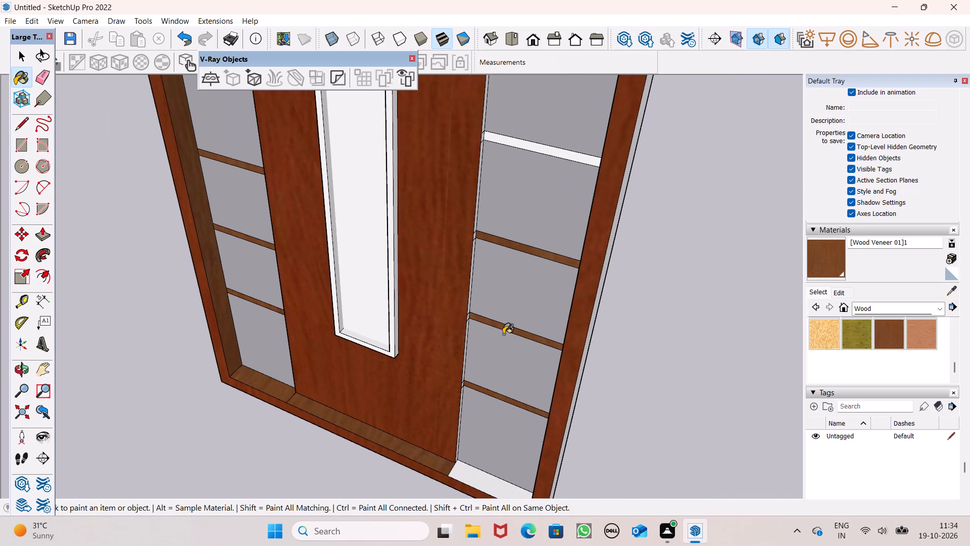
{"action": "scroll", "coordinate": [500, 333], "scroll_direction": "down", "scroll_amount": 2}
{"action": "scroll", "coordinate": [545, 191], "scroll_direction": "down", "scroll_amount": 5}
{"action": "scroll", "coordinate": [543, 144], "scroll_direction": "up", "scroll_amount": 6}
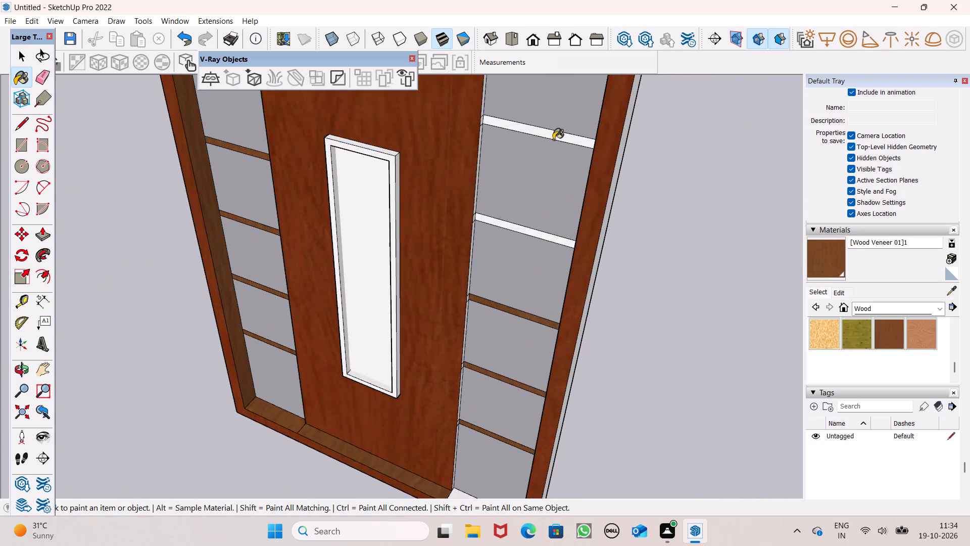
{"action": "scroll", "coordinate": [564, 145], "scroll_direction": "up", "scroll_amount": 5}
{"action": "left_click", "coordinate": [580, 135]}
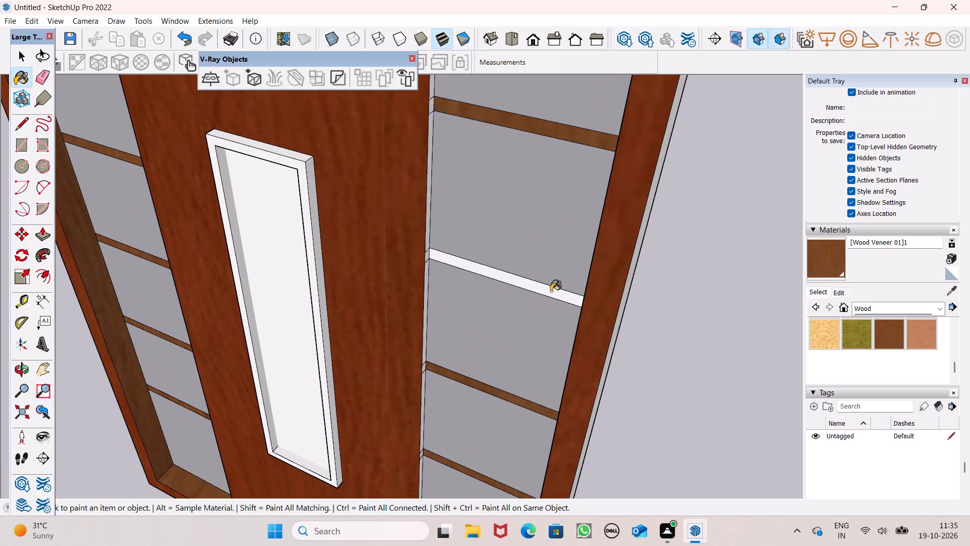
{"action": "left_click", "coordinate": [549, 294]}
{"action": "scroll", "coordinate": [554, 193], "scroll_direction": "down", "scroll_amount": 5}
{"action": "middle_click_drag", "start_coordinate": [536, 232], "coordinate": [370, 246]}
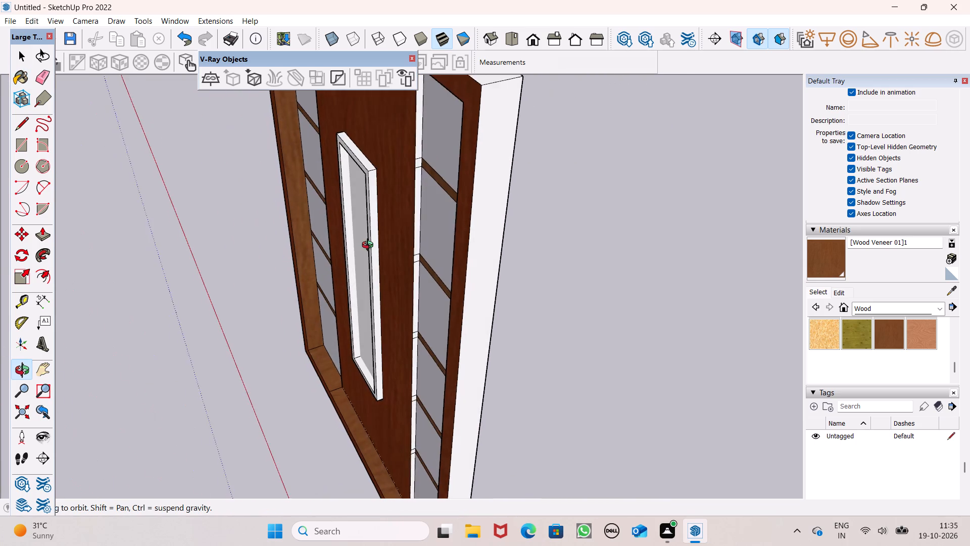
Paint the lowest strip of the centre panel's edge in the right-hand bay and that bay's bottom ledge with Wood Veneer 01.
{"action": "middle_click_drag", "start_coordinate": [370, 246], "coordinate": [406, 227]}
{"action": "left_click", "coordinate": [508, 252]}
{"action": "scroll", "coordinate": [488, 183], "scroll_direction": "down", "scroll_amount": 6}
{"action": "middle_click_drag", "start_coordinate": [478, 262], "coordinate": [545, 183]}
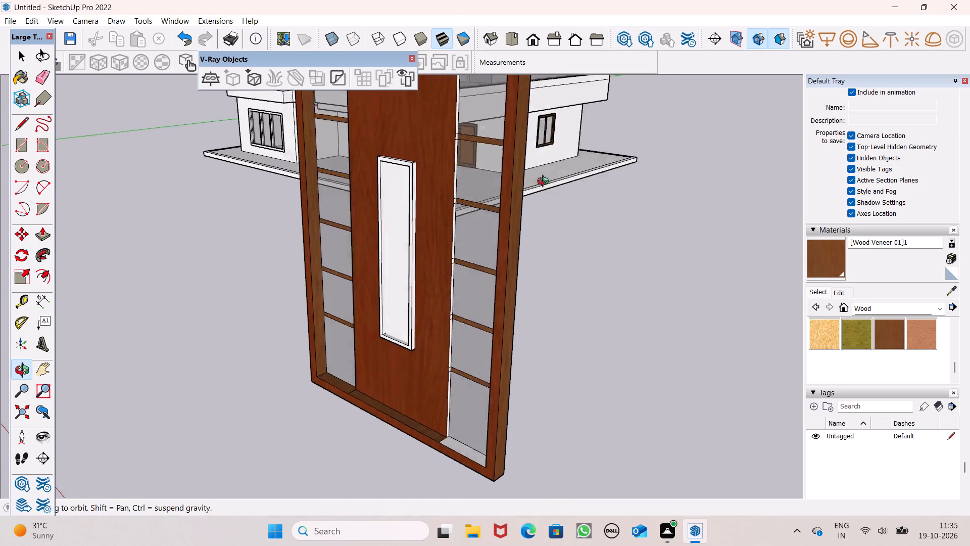
{"action": "middle_click_drag", "start_coordinate": [545, 183], "coordinate": [550, 180]}
{"action": "scroll", "coordinate": [494, 407], "scroll_direction": "up", "scroll_amount": 7}
{"action": "left_click", "coordinate": [401, 484]}
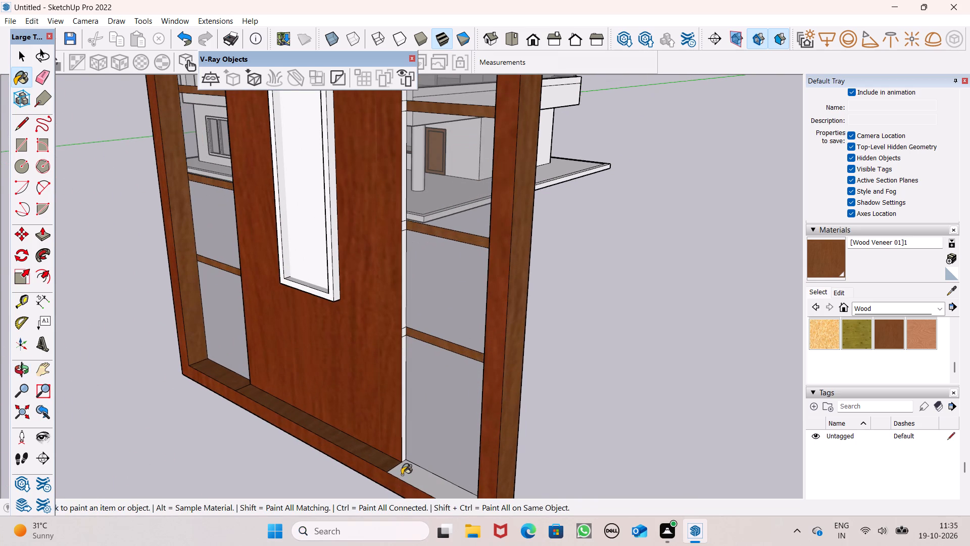
{"action": "scroll", "coordinate": [413, 456], "scroll_direction": "up", "scroll_amount": 5}
{"action": "left_click", "coordinate": [399, 449]}
{"action": "left_click", "coordinate": [404, 479]}
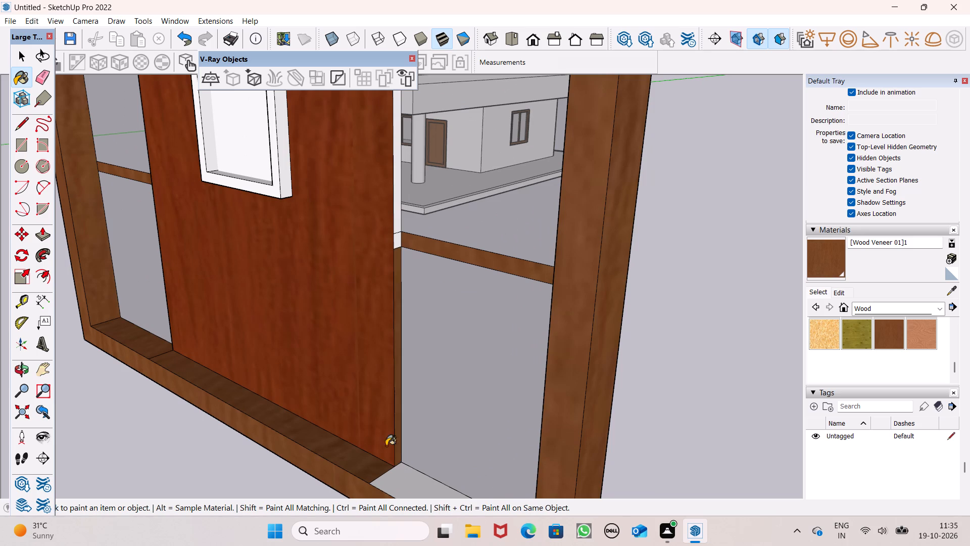
Paint the centre panel's edge strips and bar ends around the two lowest glazing bars of the left-hand bay with Wood Veneer 01.
{"action": "scroll", "coordinate": [365, 429], "scroll_direction": "down", "scroll_amount": 3}
{"action": "middle_click_drag", "start_coordinate": [108, 445], "coordinate": [639, 411]}
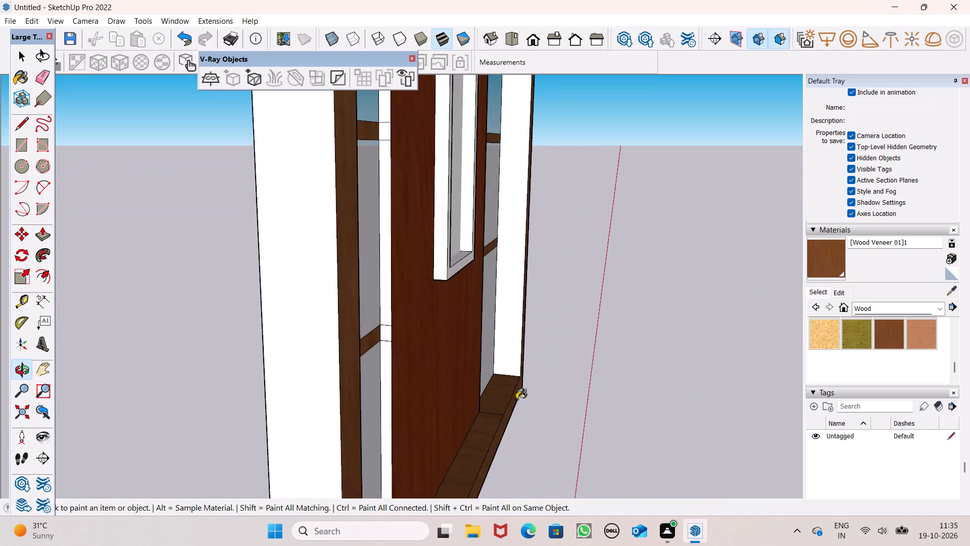
{"action": "scroll", "coordinate": [398, 399], "scroll_direction": "up", "scroll_amount": 4}
{"action": "left_click", "coordinate": [369, 302]}
{"action": "left_click", "coordinate": [373, 325]}
{"action": "left_click", "coordinate": [374, 270]}
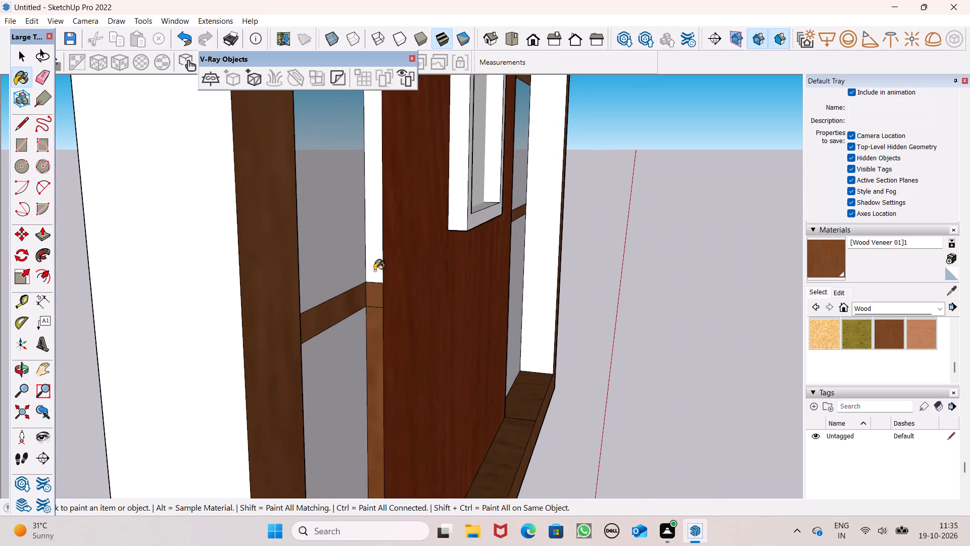
{"action": "scroll", "coordinate": [398, 412], "scroll_direction": "down", "scroll_amount": 7}
{"action": "scroll", "coordinate": [386, 190], "scroll_direction": "up", "scroll_amount": 6}
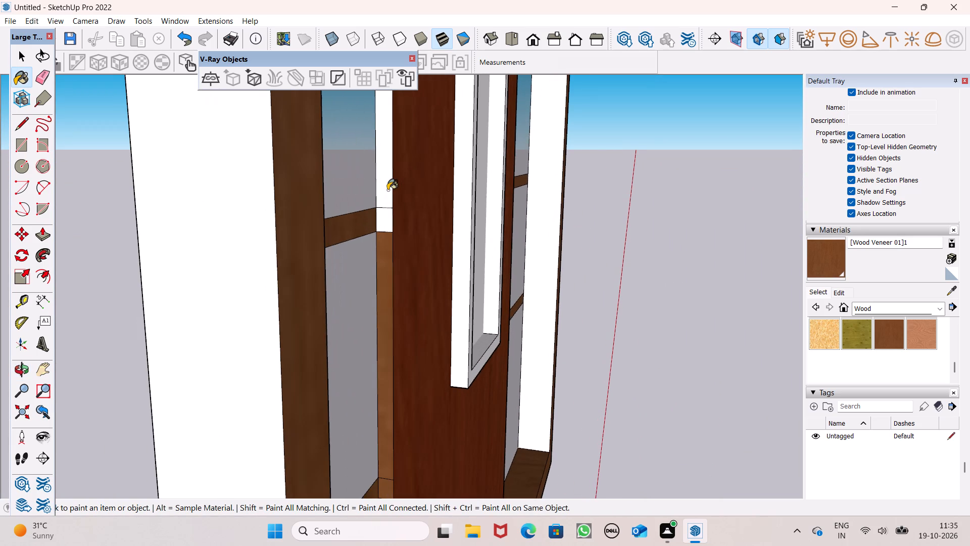
{"action": "left_click", "coordinate": [387, 190]}
{"action": "left_click", "coordinate": [390, 212]}
{"action": "scroll", "coordinate": [387, 280], "scroll_direction": "down", "scroll_amount": 8}
{"action": "scroll", "coordinate": [378, 335], "scroll_direction": "down", "scroll_amount": 6}
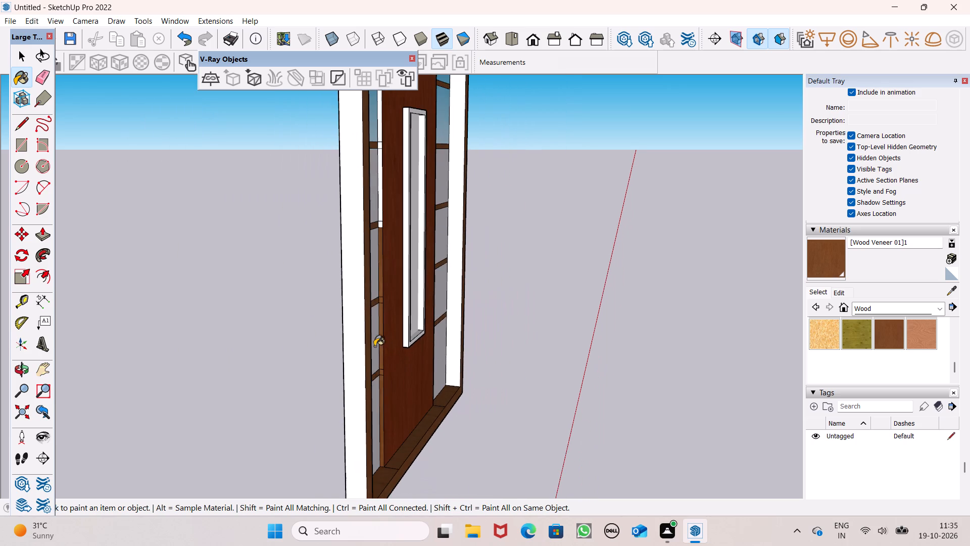
Paint the left-hand bay's centre-panel edge around the third and fourth glazing bars from the bottom with Wood Veneer 01.
{"action": "scroll", "coordinate": [401, 93], "scroll_direction": "up", "scroll_amount": 7}
{"action": "scroll", "coordinate": [363, 180], "scroll_direction": "up", "scroll_amount": 5}
{"action": "left_click", "coordinate": [349, 192]}
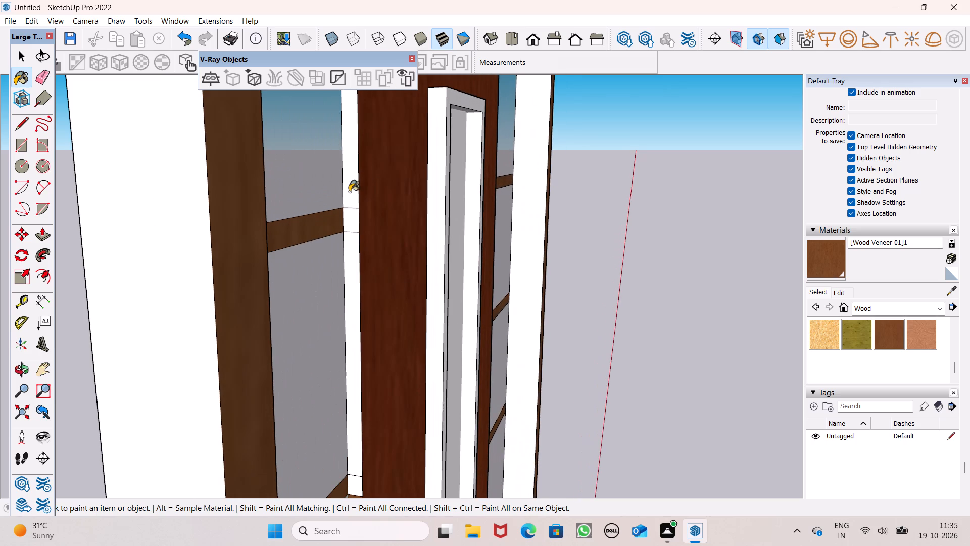
{"action": "left_click", "coordinate": [351, 225]}
{"action": "left_click", "coordinate": [355, 254]}
{"action": "scroll", "coordinate": [356, 166], "scroll_direction": "down", "scroll_amount": 4}
{"action": "scroll", "coordinate": [367, 391], "scroll_direction": "up", "scroll_amount": 3}
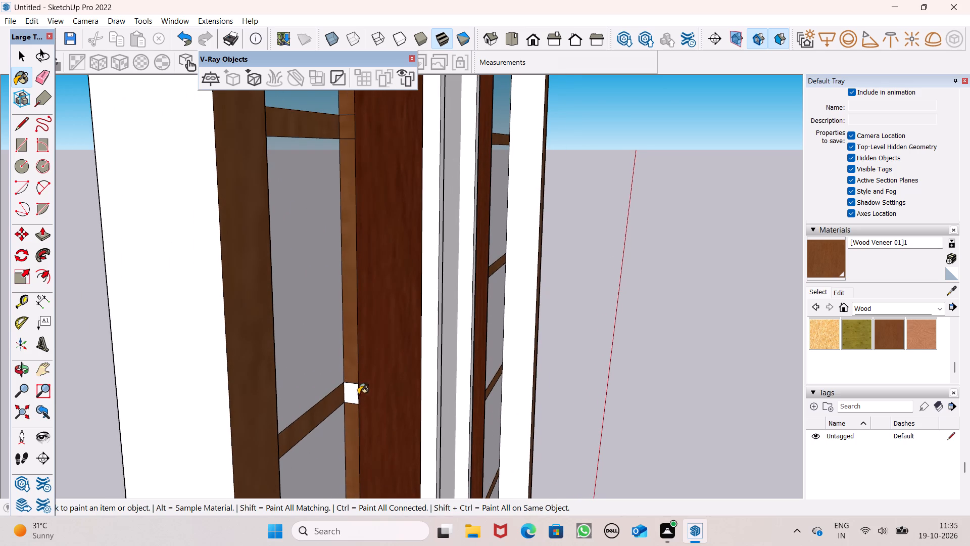
{"action": "left_click", "coordinate": [353, 395]}
Paint the top strip and topmost bar end on the centre panel's edge in the left-hand bay with Wood Veneer 01.
{"action": "scroll", "coordinate": [362, 373], "scroll_direction": "down", "scroll_amount": 8}
{"action": "scroll", "coordinate": [383, 280], "scroll_direction": "down", "scroll_amount": 5}
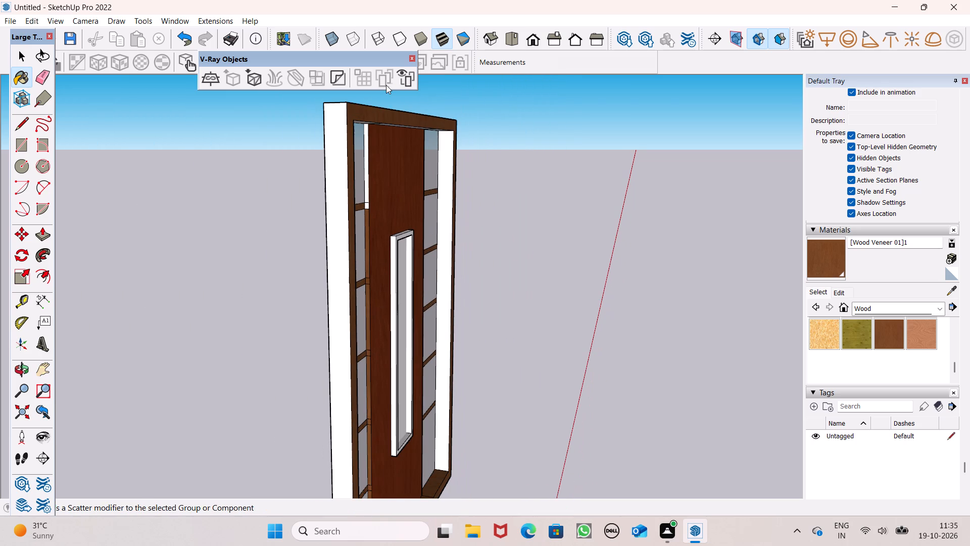
{"action": "scroll", "coordinate": [386, 85], "scroll_direction": "up", "scroll_amount": 4}
{"action": "scroll", "coordinate": [390, 175], "scroll_direction": "up", "scroll_amount": 5}
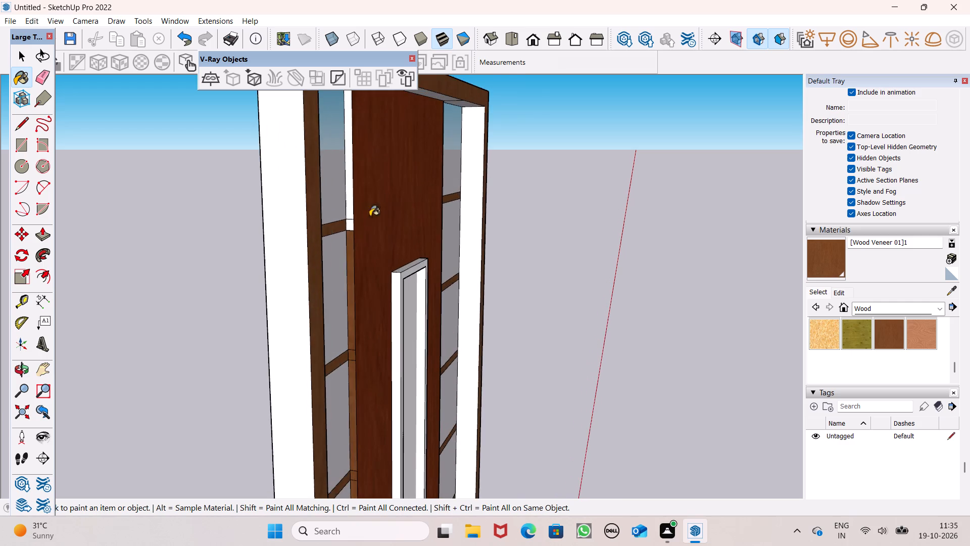
{"action": "scroll", "coordinate": [329, 235], "scroll_direction": "up", "scroll_amount": 5}
{"action": "left_click", "coordinate": [360, 190]}
{"action": "left_click", "coordinate": [366, 216]}
{"action": "scroll", "coordinate": [368, 115], "scroll_direction": "down", "scroll_amount": 2}
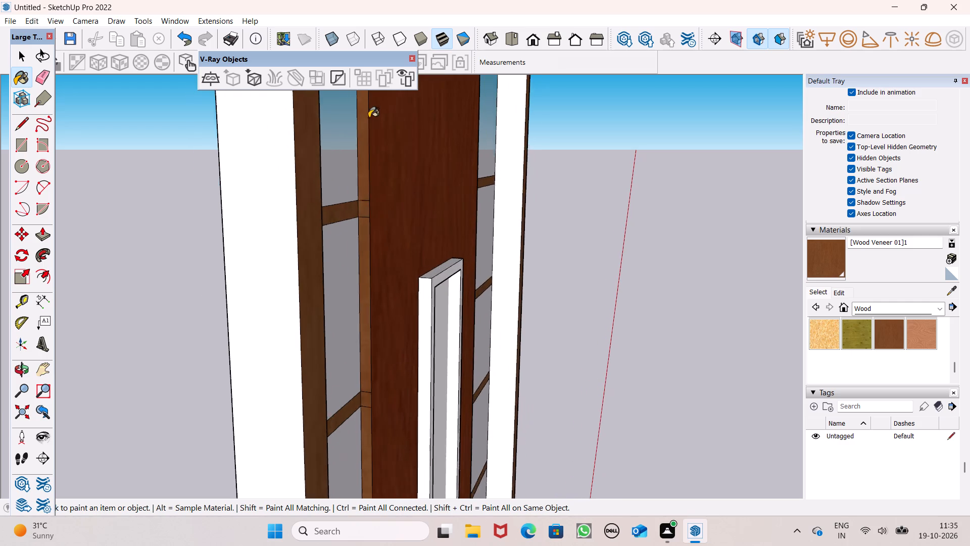
Paint the outer top face of the unit's frame with Wood Veneer 01.
{"action": "scroll", "coordinate": [369, 118], "scroll_direction": "down", "scroll_amount": 4}
{"action": "middle_click_drag", "start_coordinate": [390, 214], "coordinate": [7, 283]}
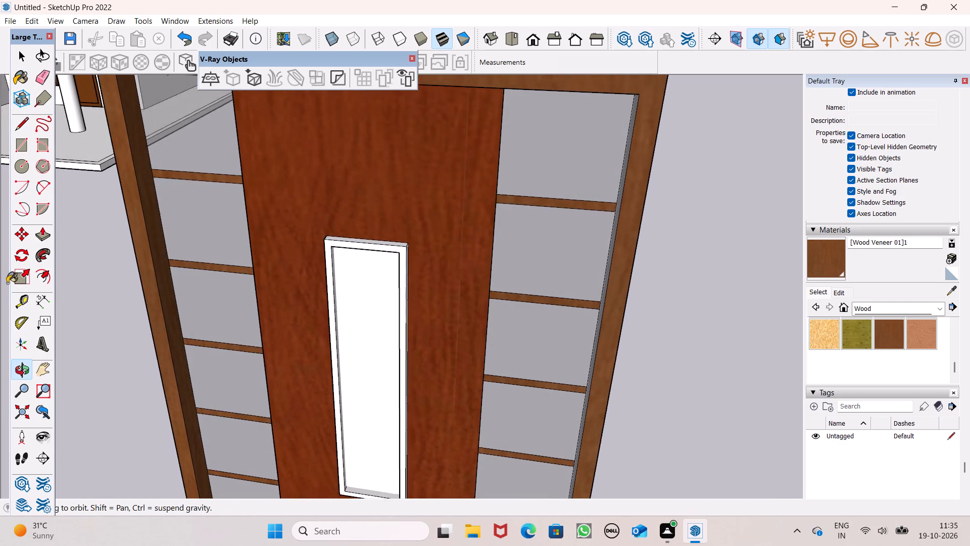
{"action": "middle_click_drag", "start_coordinate": [7, 283], "coordinate": [4, 288]}
{"action": "scroll", "coordinate": [181, 253], "scroll_direction": "down", "scroll_amount": 1}
{"action": "middle_click_drag", "start_coordinate": [179, 260], "coordinate": [451, 169]}
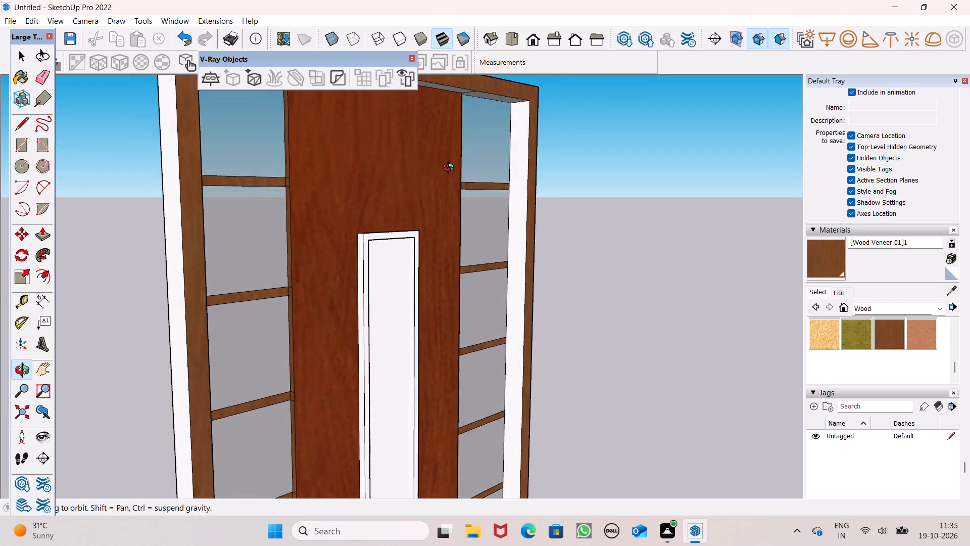
{"action": "middle_click_drag", "start_coordinate": [451, 169], "coordinate": [518, 144]}
{"action": "scroll", "coordinate": [482, 173], "scroll_direction": "down", "scroll_amount": 2}
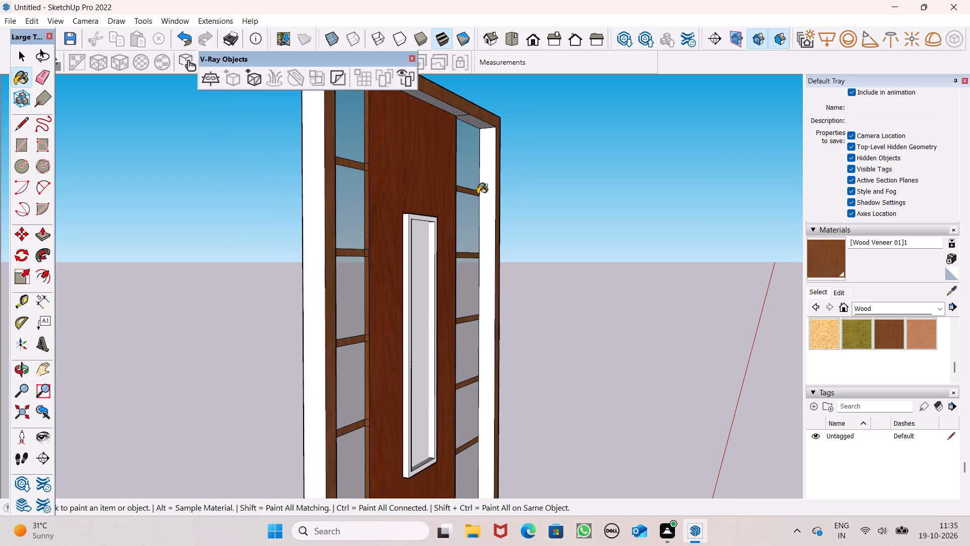
{"action": "middle_click_drag", "start_coordinate": [477, 196], "coordinate": [0, 304]}
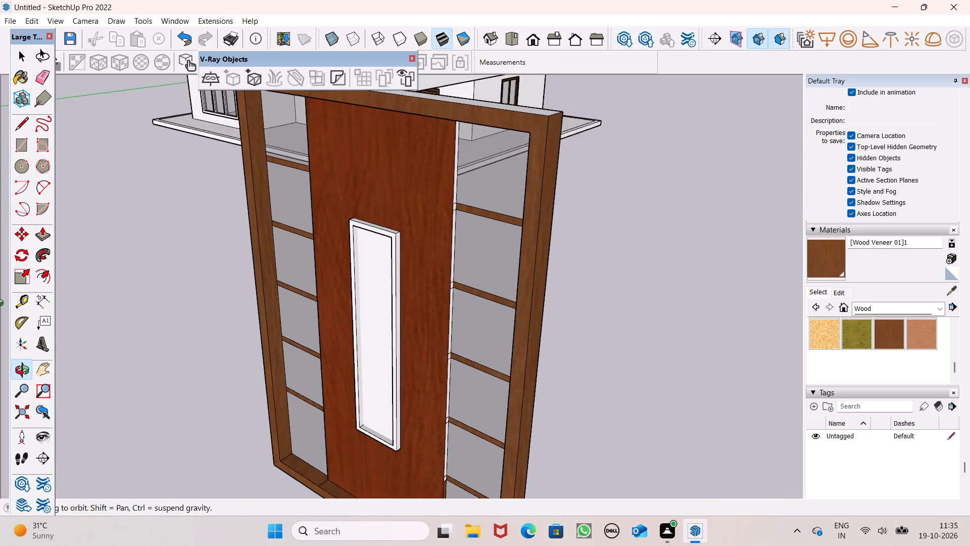
{"action": "middle_click_drag", "start_coordinate": [0, 304], "coordinate": [1, 301]}
{"action": "middle_click_drag", "start_coordinate": [590, 141], "coordinate": [590, 200]}
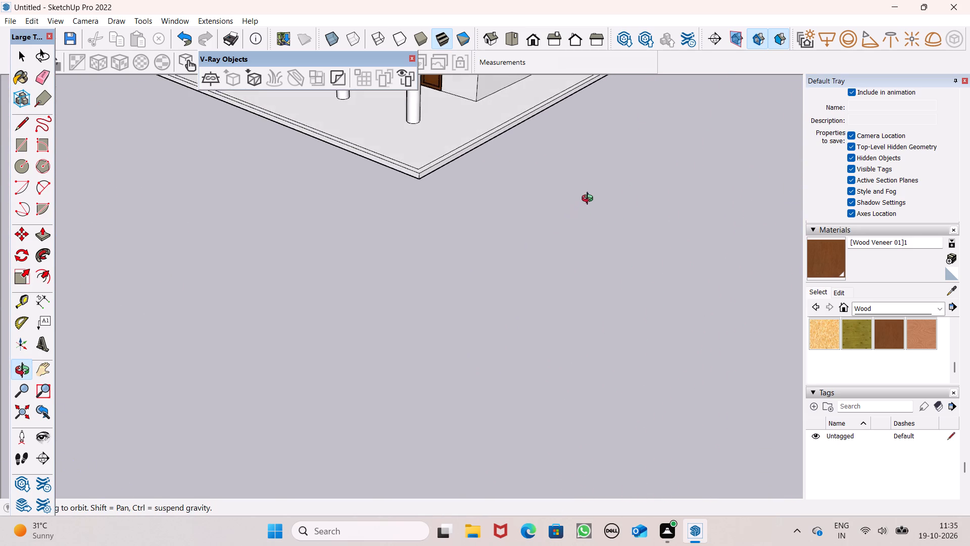
{"action": "middle_click_drag", "start_coordinate": [590, 200], "coordinate": [592, 198]}
{"action": "scroll", "coordinate": [587, 196], "scroll_direction": "down", "scroll_amount": 9}
{"action": "scroll", "coordinate": [574, 263], "scroll_direction": "up", "scroll_amount": 6}
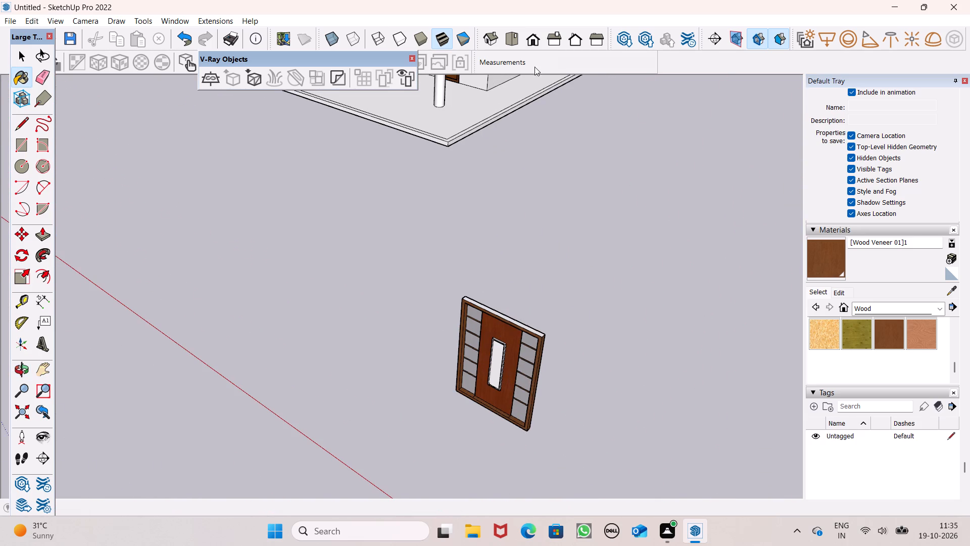
{"action": "scroll", "coordinate": [523, 215], "scroll_direction": "down", "scroll_amount": 1}
{"action": "scroll", "coordinate": [488, 347], "scroll_direction": "up", "scroll_amount": 6}
{"action": "middle_click_drag", "start_coordinate": [529, 322], "coordinate": [524, 366]}
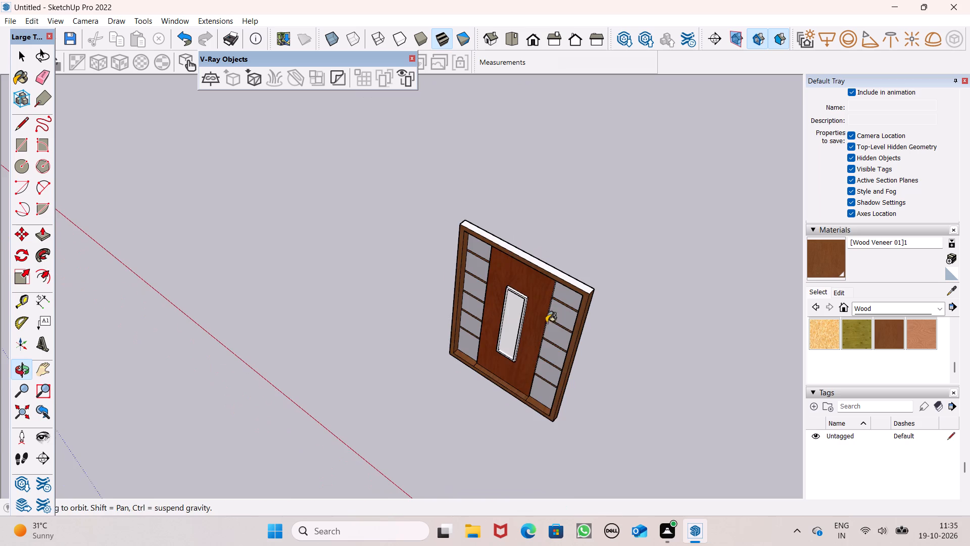
{"action": "scroll", "coordinate": [549, 319], "scroll_direction": "up", "scroll_amount": 6}
{"action": "left_click", "coordinate": [593, 256]}
Paint the centre panel's edge above, at and below the topmost glazing bar of the right-hand bay with Wood Veneer 01.
{"action": "middle_click_drag", "start_coordinate": [605, 295], "coordinate": [545, 167]}
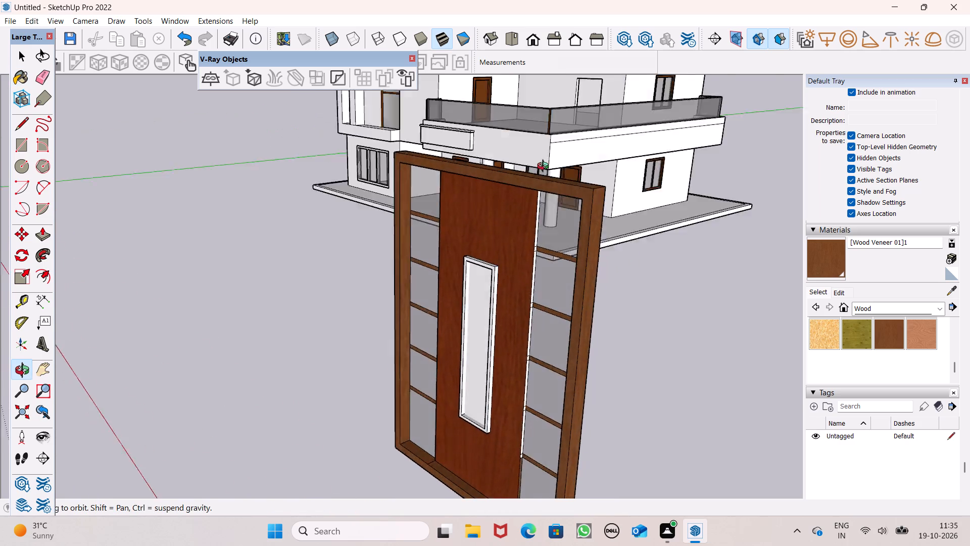
{"action": "middle_click_drag", "start_coordinate": [545, 167], "coordinate": [532, 160]}
{"action": "scroll", "coordinate": [532, 160], "scroll_direction": "up", "scroll_amount": 1}
{"action": "scroll", "coordinate": [549, 257], "scroll_direction": "down", "scroll_amount": 6}
{"action": "scroll", "coordinate": [557, 310], "scroll_direction": "down", "scroll_amount": 2}
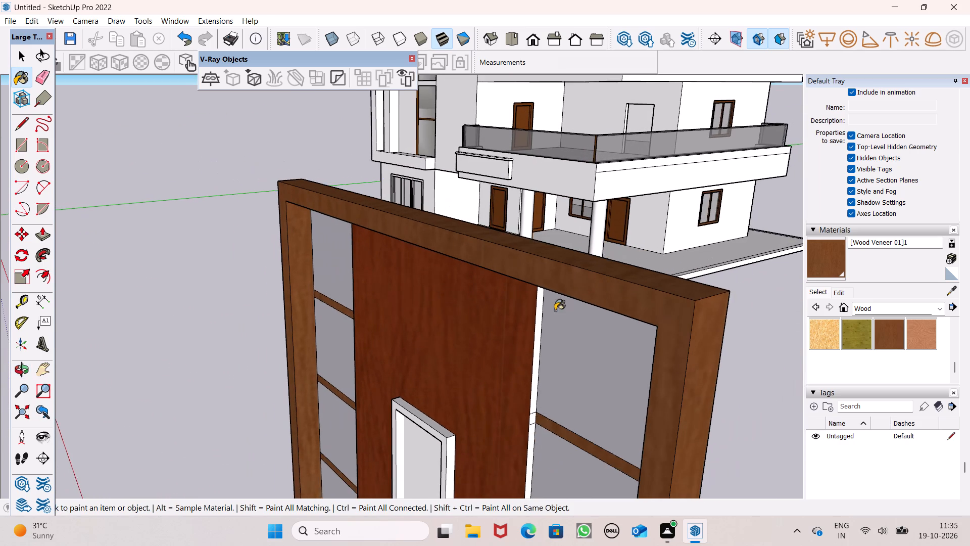
{"action": "scroll", "coordinate": [529, 290], "scroll_direction": "down", "scroll_amount": 3}
{"action": "middle_click_drag", "start_coordinate": [564, 360], "coordinate": [530, 303]}
{"action": "scroll", "coordinate": [518, 385], "scroll_direction": "up", "scroll_amount": 4}
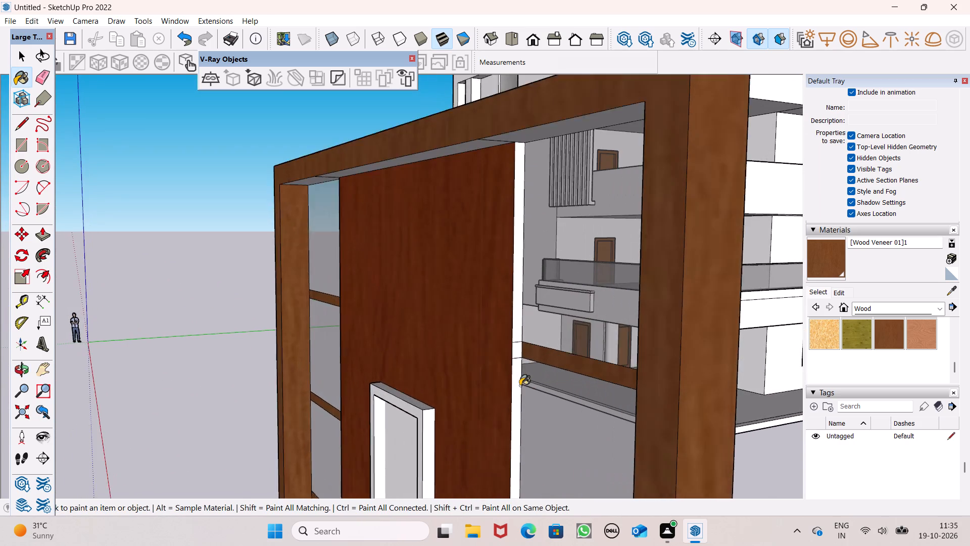
{"action": "scroll", "coordinate": [520, 386], "scroll_direction": "up", "scroll_amount": 9}
{"action": "left_click", "coordinate": [506, 332]}
{"action": "left_click", "coordinate": [514, 297]}
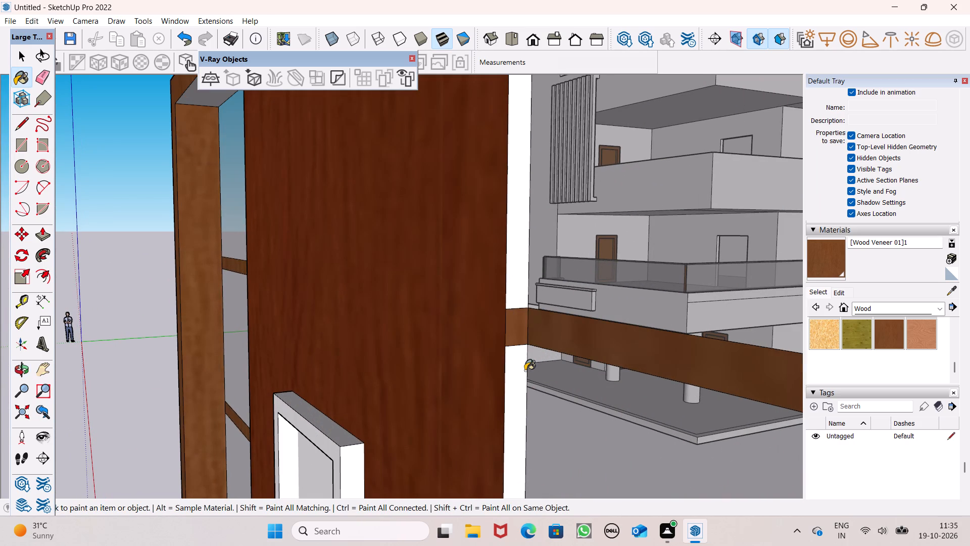
{"action": "left_click", "coordinate": [522, 370]}
Paint the bar end and edge strip at and below the right-hand bay's second glazing bar from the top with Wood Veneer 01.
{"action": "scroll", "coordinate": [480, 250], "scroll_direction": "down", "scroll_amount": 12}
{"action": "middle_click_drag", "start_coordinate": [502, 307], "coordinate": [505, 269]}
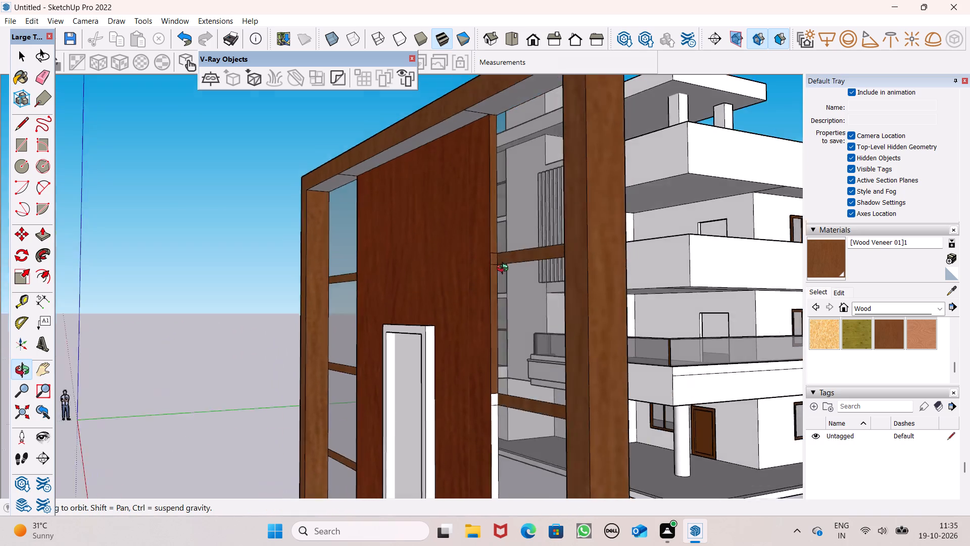
{"action": "middle_click_drag", "start_coordinate": [505, 269], "coordinate": [507, 266]}
{"action": "scroll", "coordinate": [477, 244], "scroll_direction": "down", "scroll_amount": 5}
{"action": "scroll", "coordinate": [462, 179], "scroll_direction": "down", "scroll_amount": 4}
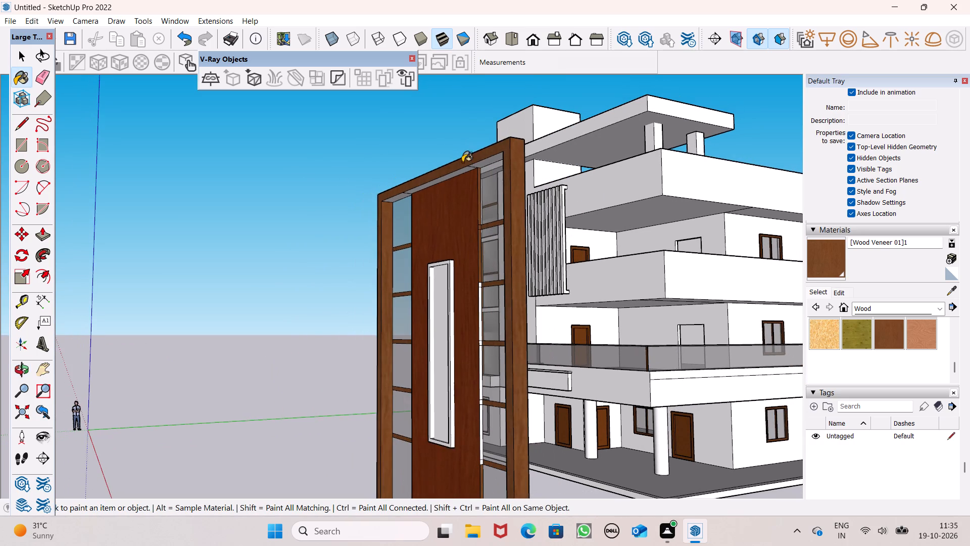
{"action": "scroll", "coordinate": [496, 308], "scroll_direction": "up", "scroll_amount": 12}
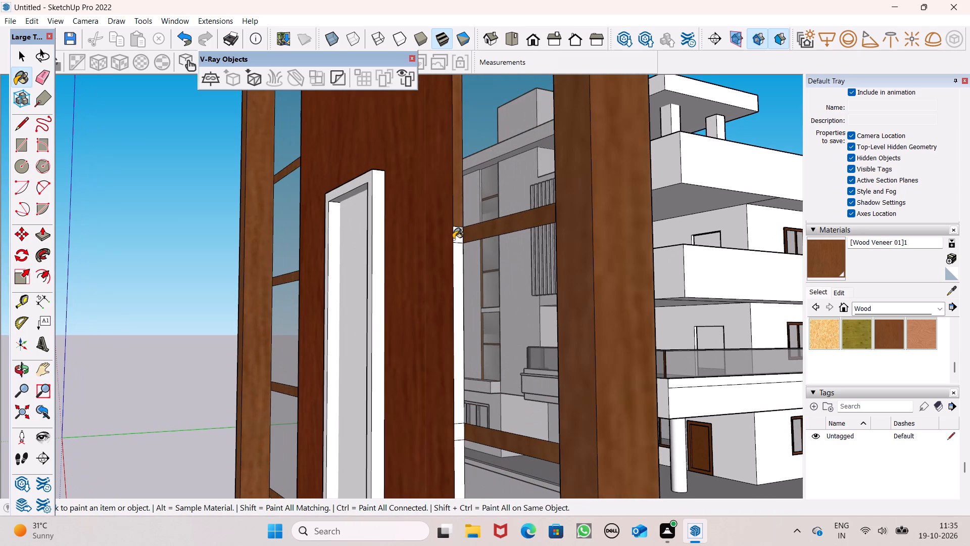
{"action": "left_click", "coordinate": [455, 239]}
{"action": "left_click", "coordinate": [460, 257]}
Paint the bar end and edge strip at and below the right-hand bay's middle glazing bar with Wood Veneer 01.
{"action": "scroll", "coordinate": [461, 213], "scroll_direction": "down", "scroll_amount": 5}
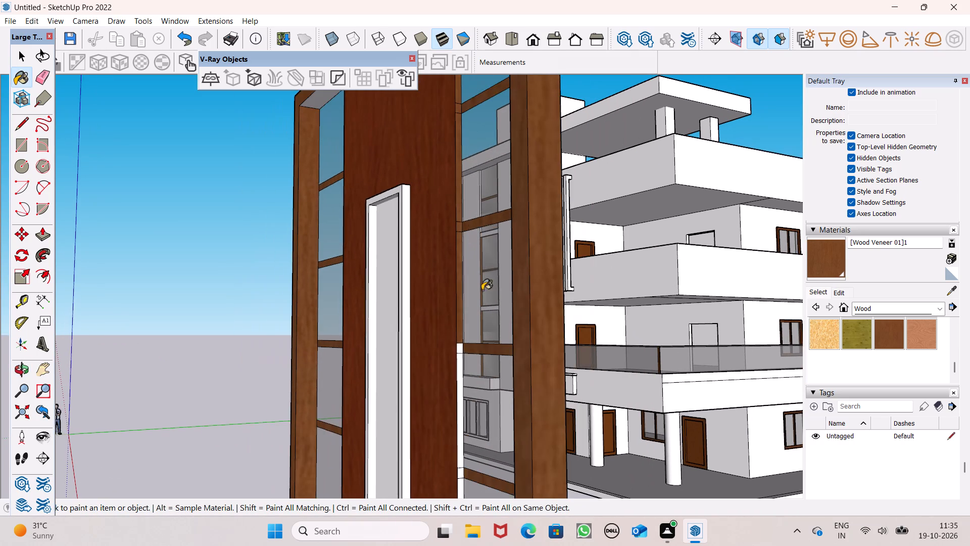
{"action": "scroll", "coordinate": [495, 345], "scroll_direction": "up", "scroll_amount": 4}
{"action": "scroll", "coordinate": [441, 363], "scroll_direction": "up", "scroll_amount": 5}
{"action": "left_click", "coordinate": [449, 348]}
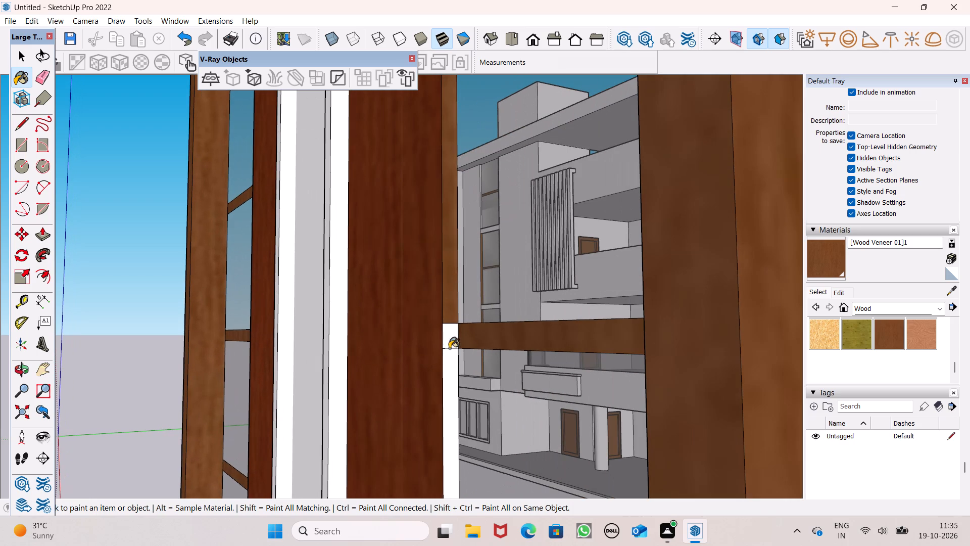
{"action": "left_click", "coordinate": [450, 358]}
{"action": "left_click", "coordinate": [451, 341]}
{"action": "scroll", "coordinate": [451, 306], "scroll_direction": "down", "scroll_amount": 7}
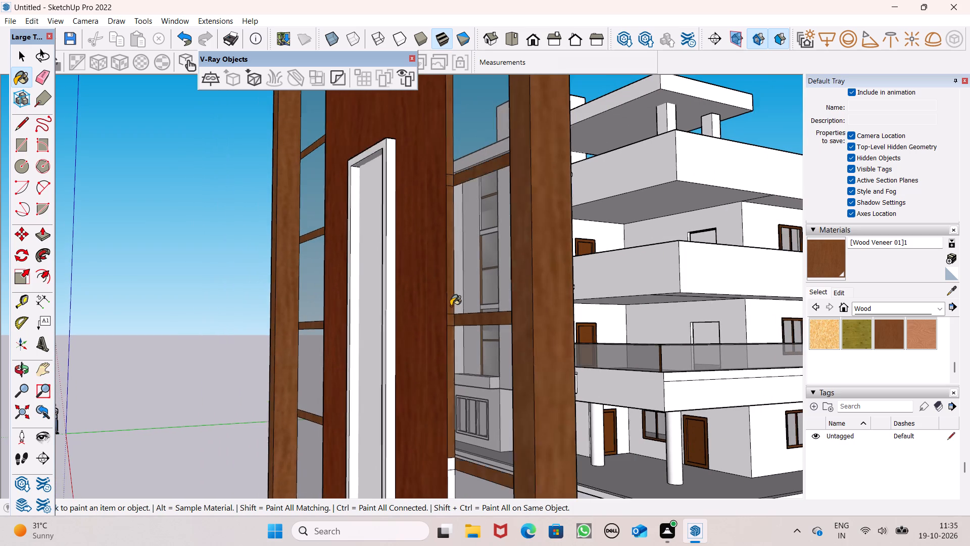
Paint the bar ends and edge strip at the right-hand bay's two lowest glazing bars with Wood Veneer 01.
{"action": "scroll", "coordinate": [451, 306], "scroll_direction": "down", "scroll_amount": 6}
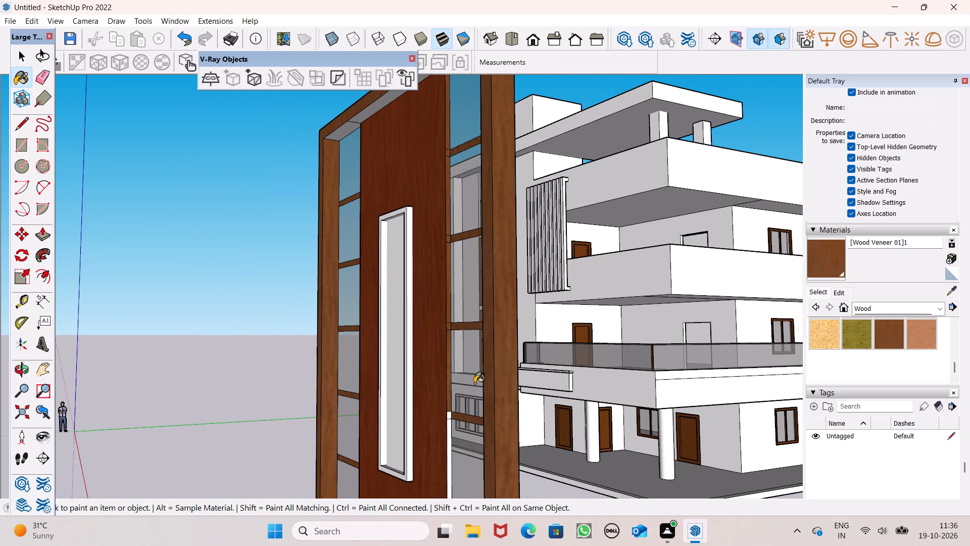
{"action": "scroll", "coordinate": [477, 412], "scroll_direction": "up", "scroll_amount": 2}
{"action": "scroll", "coordinate": [408, 297], "scroll_direction": "down", "scroll_amount": 5}
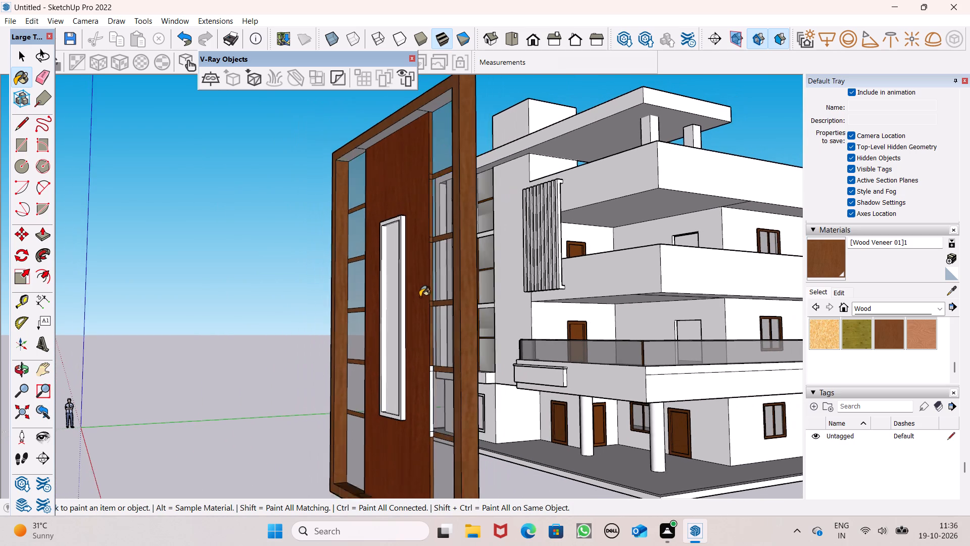
{"action": "scroll", "coordinate": [420, 297], "scroll_direction": "down", "scroll_amount": 1}
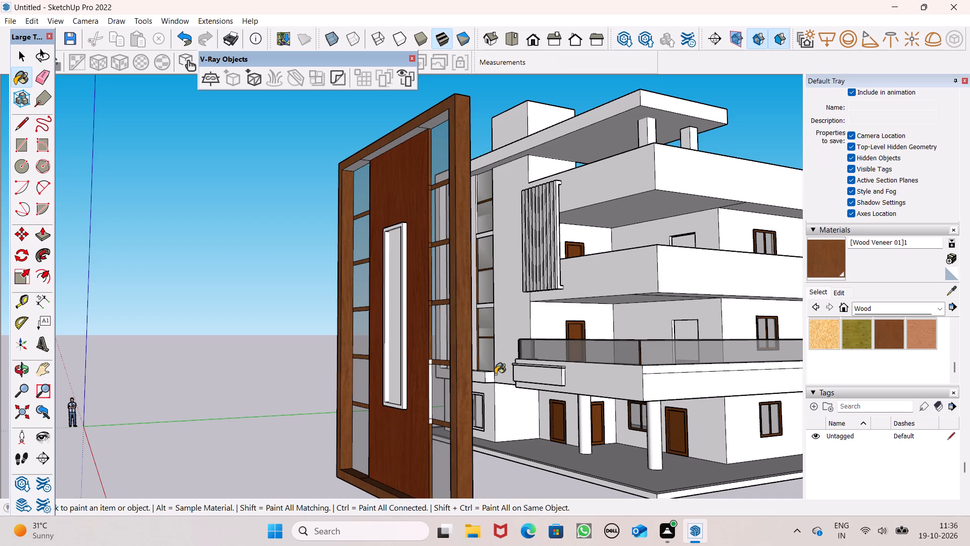
{"action": "scroll", "coordinate": [473, 342], "scroll_direction": "down", "scroll_amount": 2}
{"action": "scroll", "coordinate": [475, 420], "scroll_direction": "up", "scroll_amount": 5}
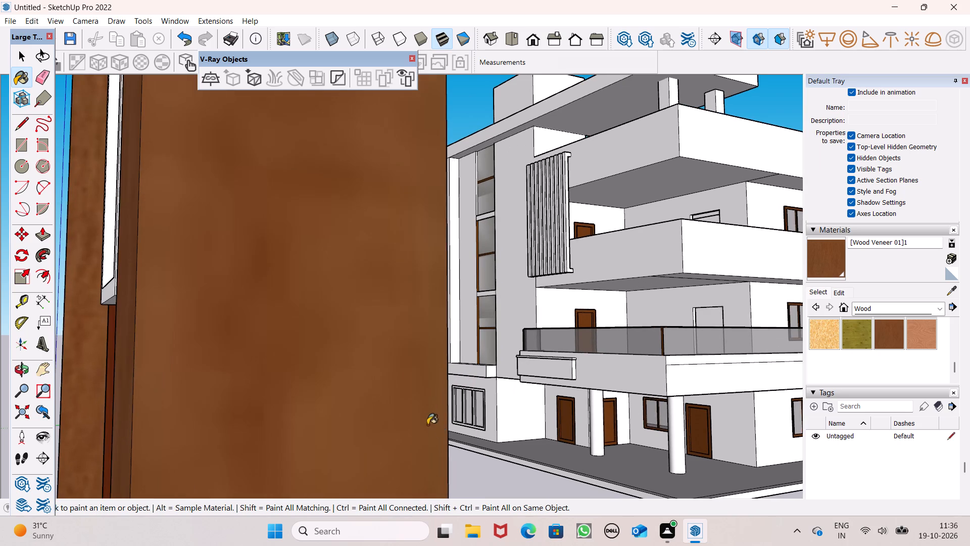
{"action": "scroll", "coordinate": [418, 384], "scroll_direction": "down", "scroll_amount": 9}
{"action": "middle_click_drag", "start_coordinate": [413, 382], "coordinate": [412, 388]}
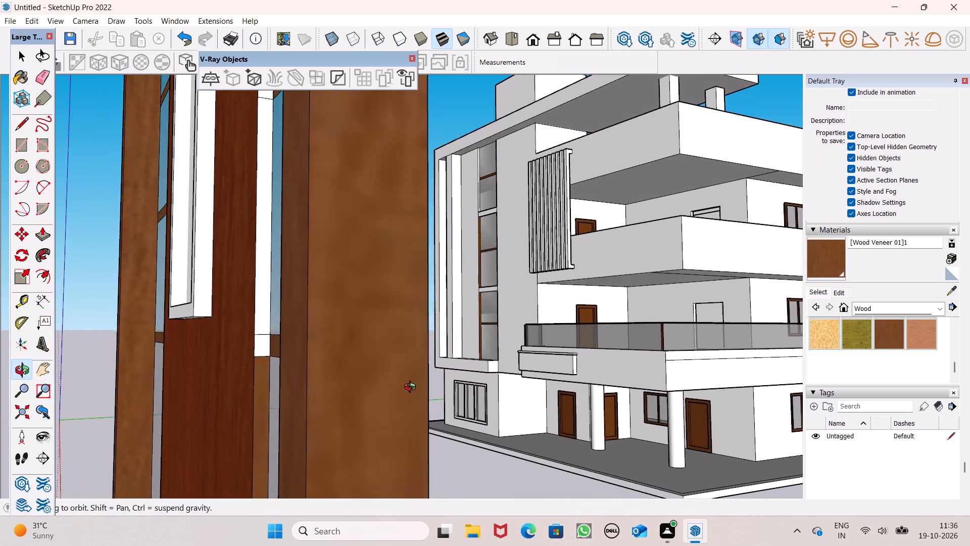
{"action": "middle_click_drag", "start_coordinate": [412, 388], "coordinate": [487, 414]}
{"action": "scroll", "coordinate": [311, 360], "scroll_direction": "up", "scroll_amount": 4}
{"action": "left_click", "coordinate": [235, 306]}
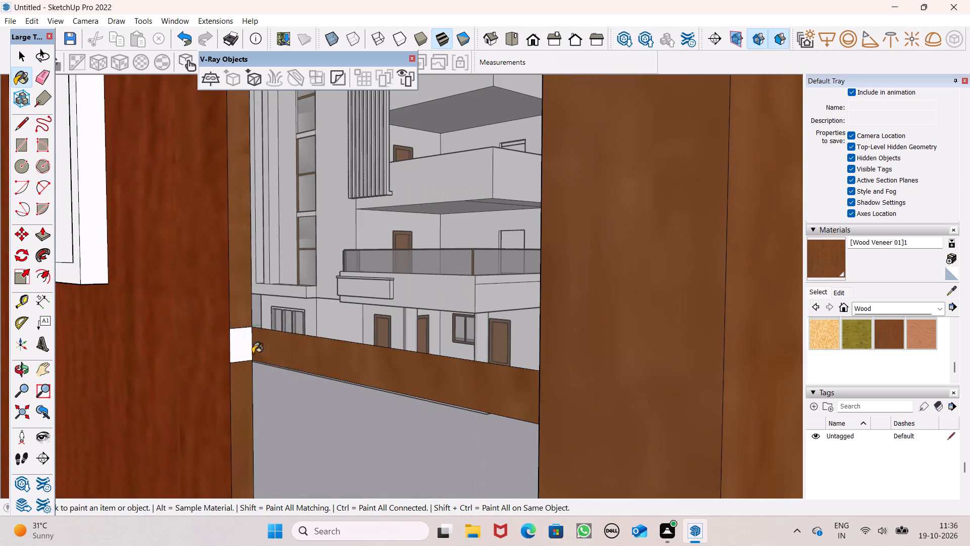
{"action": "left_click", "coordinate": [237, 347]}
{"action": "scroll", "coordinate": [370, 375], "scroll_direction": "down", "scroll_amount": 10}
{"action": "scroll", "coordinate": [335, 259], "scroll_direction": "up", "scroll_amount": 1}
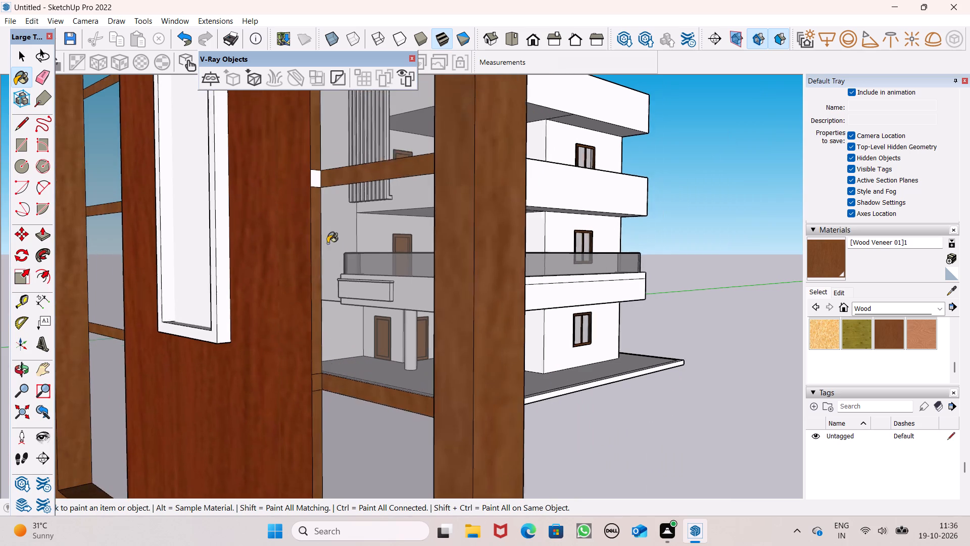
{"action": "scroll", "coordinate": [327, 243], "scroll_direction": "up", "scroll_amount": 4}
{"action": "left_click", "coordinate": [311, 167]}
{"action": "scroll", "coordinate": [447, 156], "scroll_direction": "down", "scroll_amount": 11}
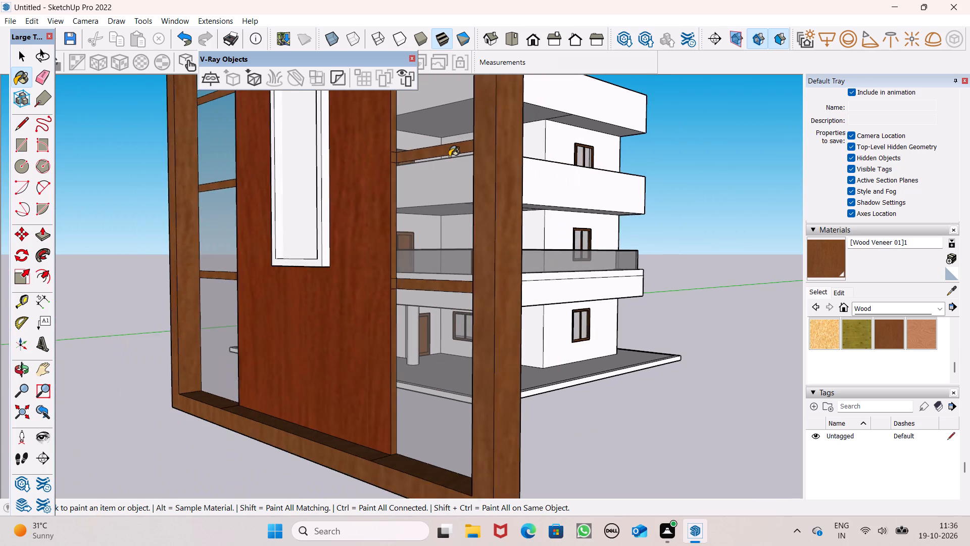
Paint the right-hand jamb's inner face and the left-hand jamb's outer side face with Wood Veneer 01.
{"action": "scroll", "coordinate": [450, 158], "scroll_direction": "down", "scroll_amount": 3}
{"action": "middle_click_drag", "start_coordinate": [462, 262], "coordinate": [889, 329]}
{"action": "scroll", "coordinate": [535, 253], "scroll_direction": "up", "scroll_amount": 3}
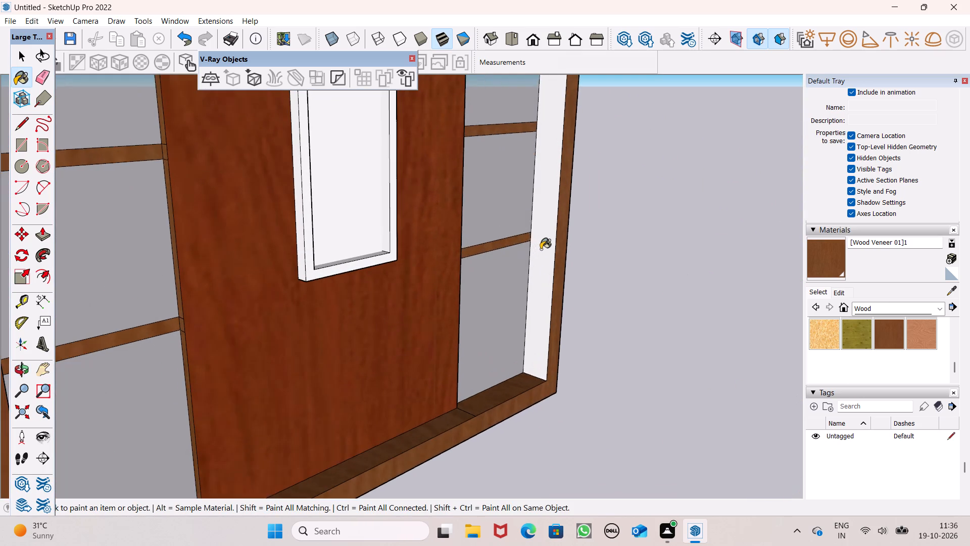
{"action": "left_click", "coordinate": [545, 246]}
{"action": "scroll", "coordinate": [532, 355], "scroll_direction": "down", "scroll_amount": 10}
{"action": "middle_click_drag", "start_coordinate": [511, 378], "coordinate": [506, 521]}
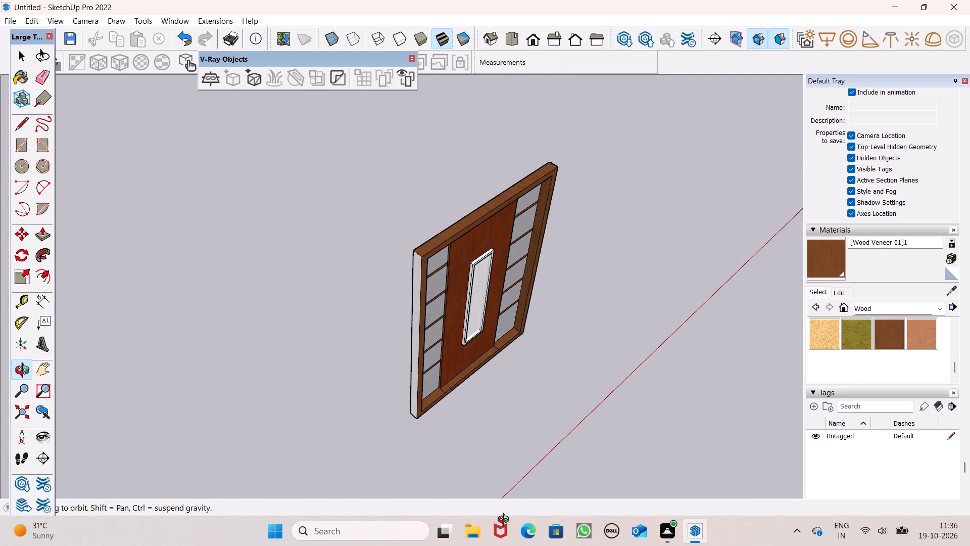
{"action": "middle_click_drag", "start_coordinate": [506, 521], "coordinate": [584, 445]}
{"action": "left_click", "coordinate": [439, 337]}
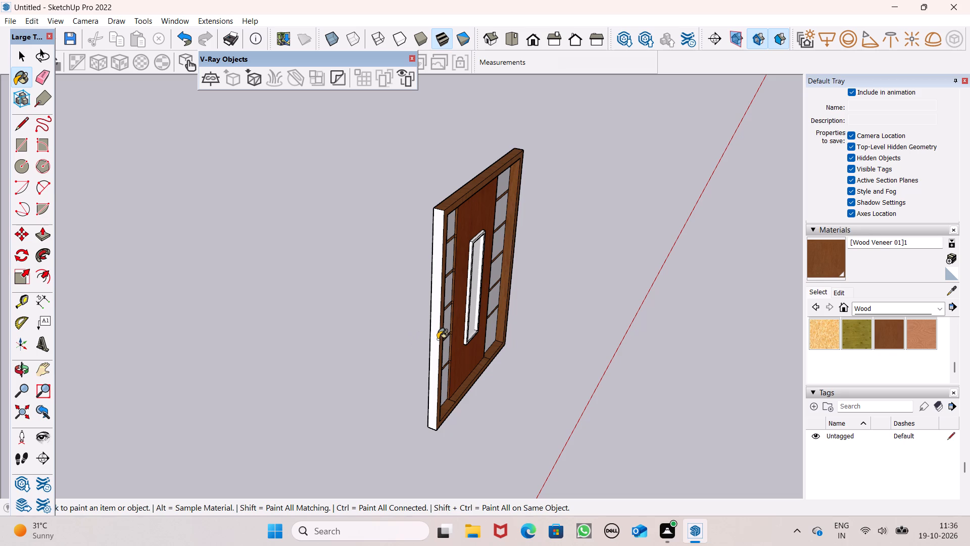
{"action": "left_click", "coordinate": [438, 339]}
Paint the outer frame's back face and underside with Wood Veneer 01.
{"action": "middle_click_drag", "start_coordinate": [438, 353], "coordinate": [706, 111]}
{"action": "middle_click_drag", "start_coordinate": [498, 313], "coordinate": [517, 210]}
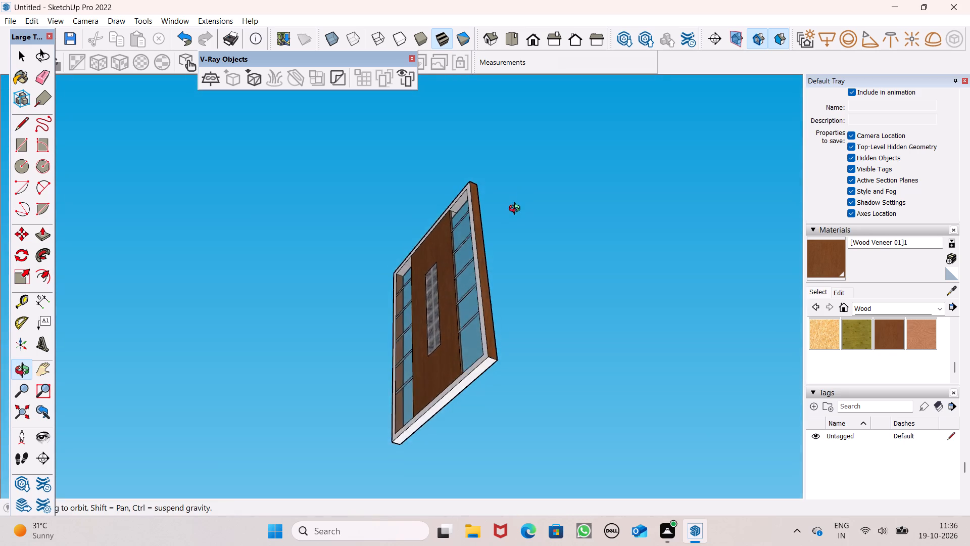
{"action": "middle_click_drag", "start_coordinate": [517, 210], "coordinate": [596, 204]}
{"action": "scroll", "coordinate": [372, 413], "scroll_direction": "up", "scroll_amount": 6}
{"action": "left_click", "coordinate": [413, 429]}
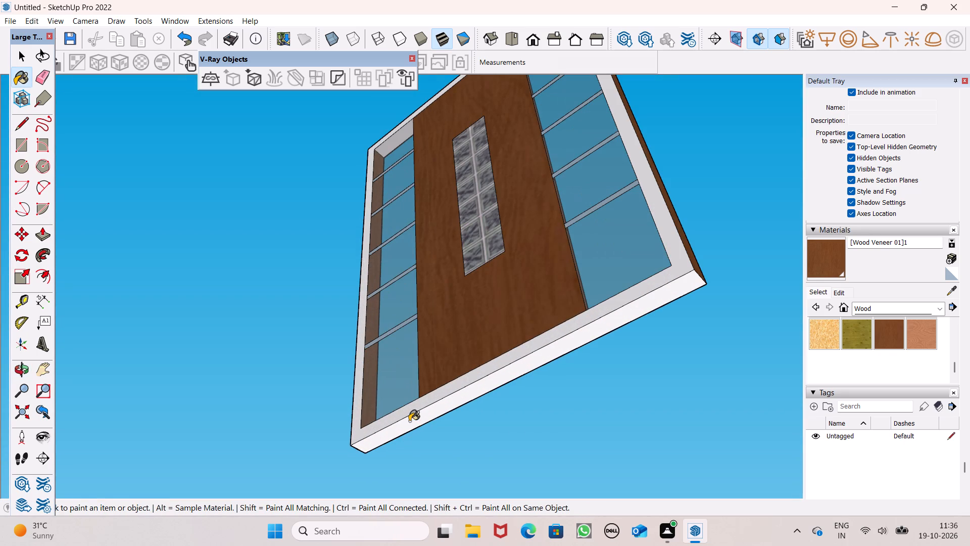
{"action": "left_click", "coordinate": [405, 411]}
{"action": "left_click", "coordinate": [431, 421]}
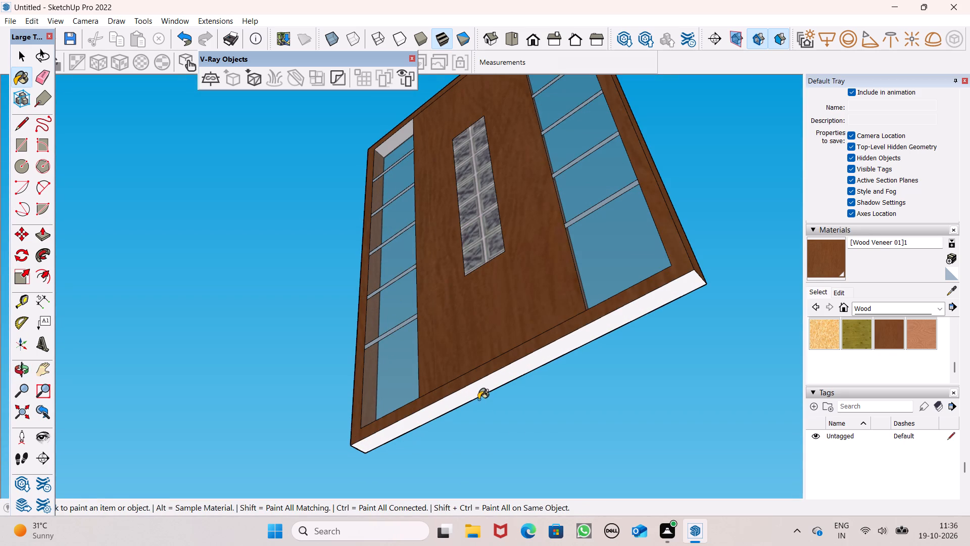
{"action": "left_click", "coordinate": [478, 394]}
Paint the underside of the frame's head and the centre panel's front face with Wood Veneer 01.
{"action": "scroll", "coordinate": [483, 384], "scroll_direction": "down", "scroll_amount": 3}
{"action": "middle_click_drag", "start_coordinate": [539, 317], "coordinate": [864, 201]}
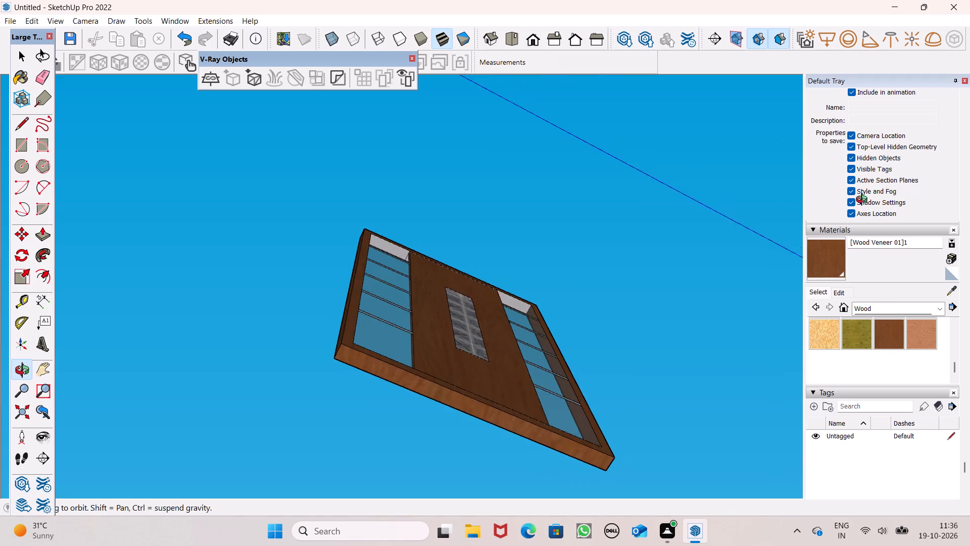
{"action": "middle_click_drag", "start_coordinate": [864, 201], "coordinate": [10, 535]}
{"action": "scroll", "coordinate": [116, 493], "scroll_direction": "down", "scroll_amount": 6}
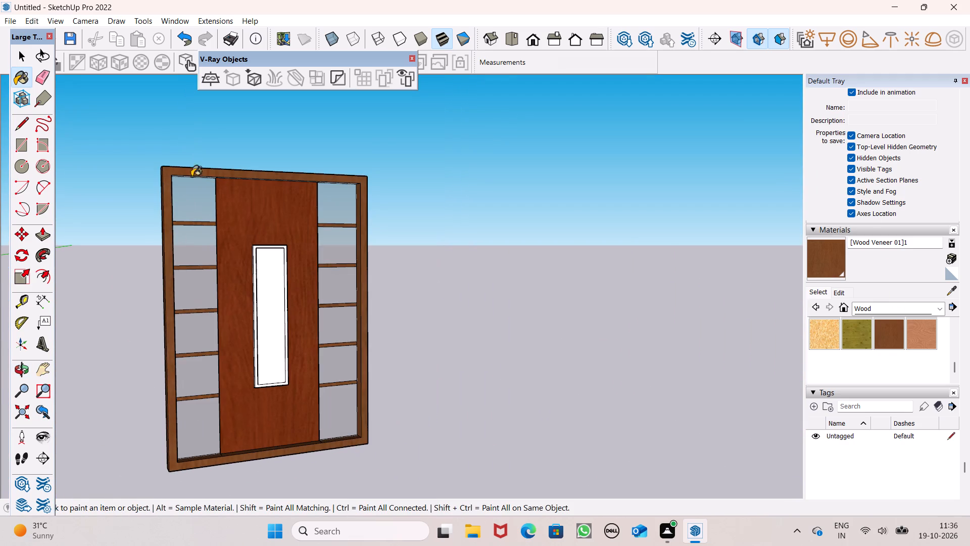
{"action": "scroll", "coordinate": [209, 125], "scroll_direction": "up", "scroll_amount": 6}
{"action": "scroll", "coordinate": [227, 166], "scroll_direction": "down", "scroll_amount": 5}
{"action": "middle_click_drag", "start_coordinate": [251, 187], "coordinate": [262, 10]}
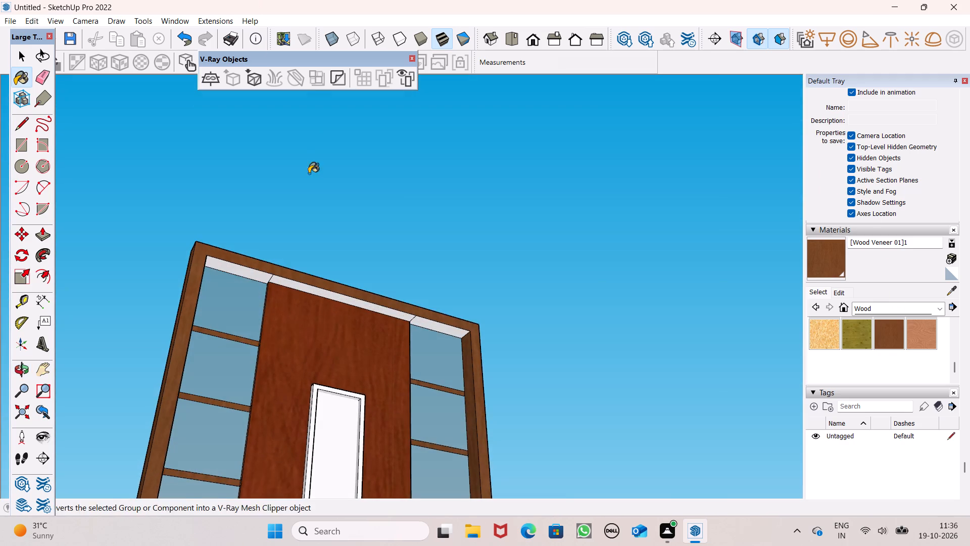
{"action": "scroll", "coordinate": [306, 212], "scroll_direction": "up", "scroll_amount": 4}
{"action": "scroll", "coordinate": [296, 185], "scroll_direction": "down", "scroll_amount": 5}
{"action": "left_click", "coordinate": [320, 162]}
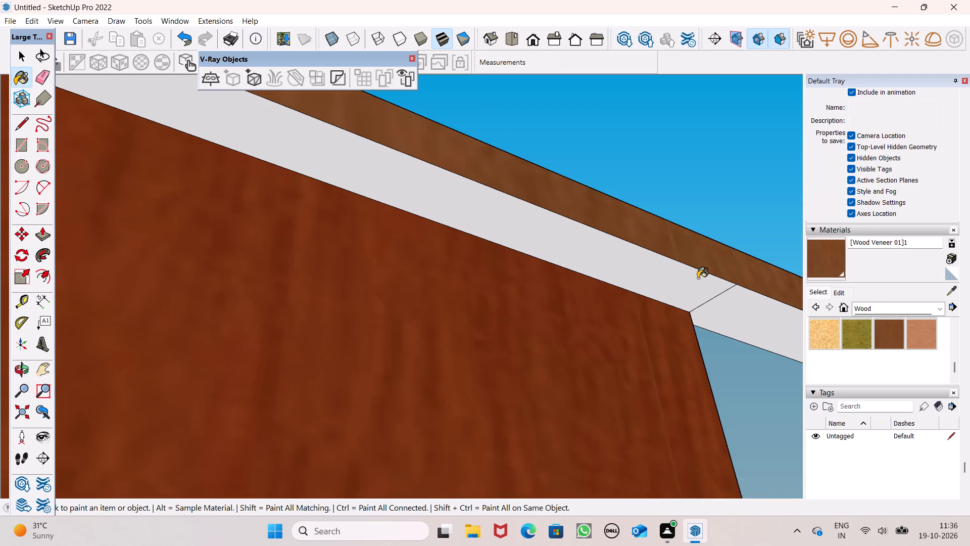
{"action": "left_click", "coordinate": [744, 300]}
{"action": "left_click", "coordinate": [618, 354]}
{"action": "scroll", "coordinate": [545, 270], "scroll_direction": "down", "scroll_amount": 6}
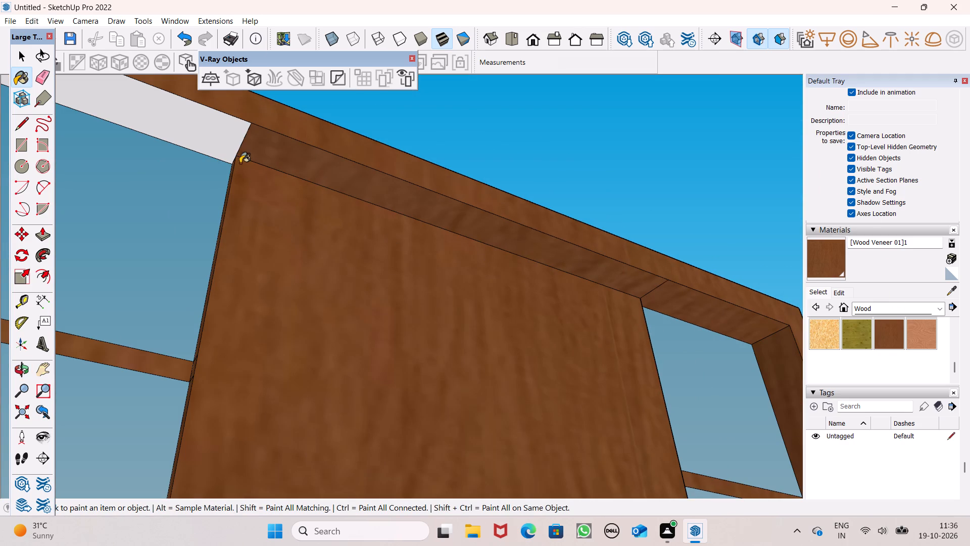
{"action": "left_click", "coordinate": [240, 157]}
Examine the veneered unit from the front and back for faces still left unpainted.
{"action": "scroll", "coordinate": [398, 147], "scroll_direction": "down", "scroll_amount": 10}
{"action": "middle_click_drag", "start_coordinate": [439, 216], "coordinate": [61, 492]}
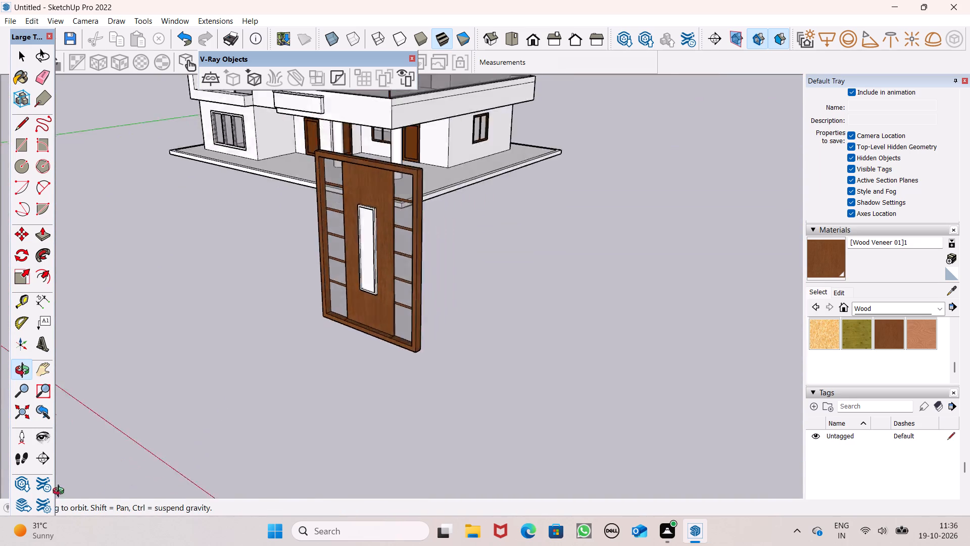
{"action": "middle_click_drag", "start_coordinate": [61, 492], "coordinate": [5, 492]}
{"action": "scroll", "coordinate": [224, 251], "scroll_direction": "up", "scroll_amount": 6}
{"action": "scroll", "coordinate": [364, 229], "scroll_direction": "down", "scroll_amount": 5}
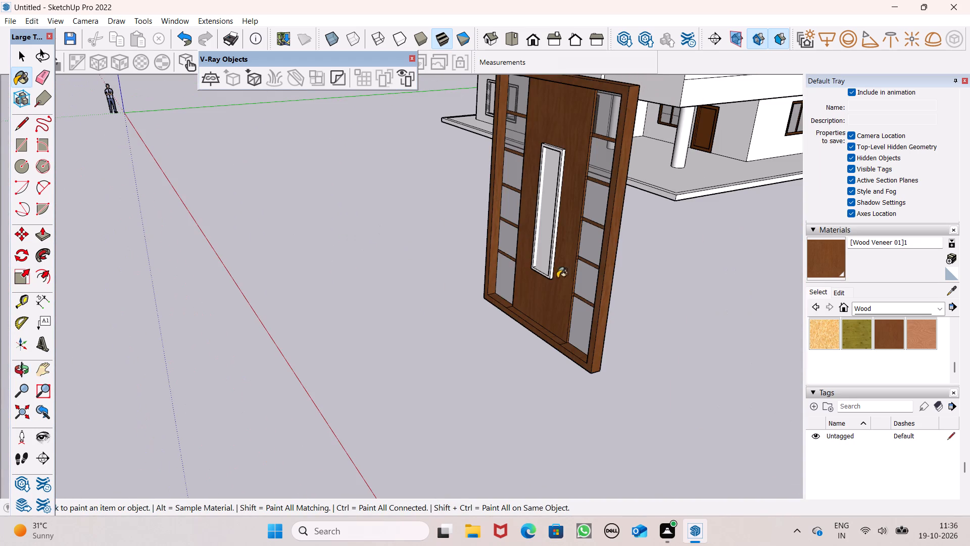
{"action": "scroll", "coordinate": [563, 291], "scroll_direction": "up", "scroll_amount": 14}
{"action": "scroll", "coordinate": [571, 311], "scroll_direction": "down", "scroll_amount": 5}
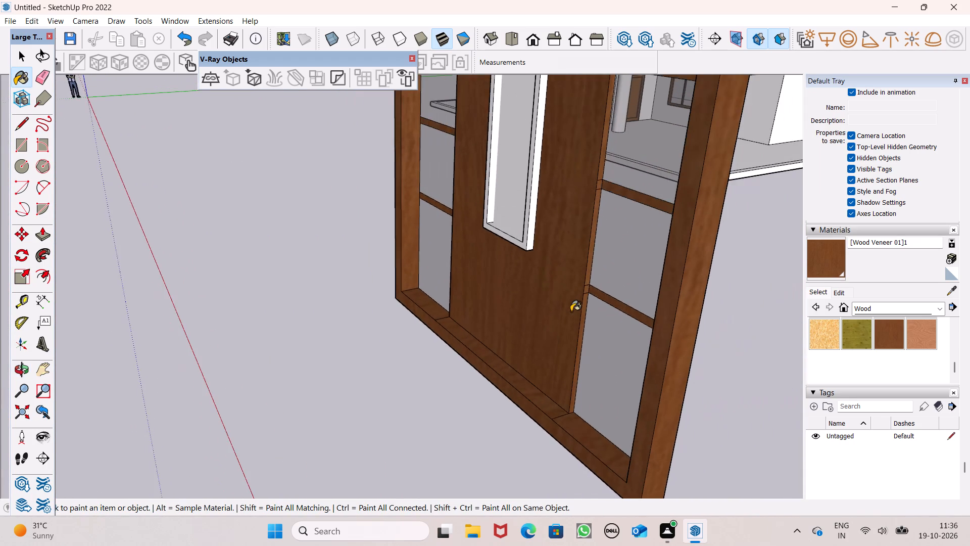
{"action": "middle_click_drag", "start_coordinate": [536, 310], "coordinate": [269, 405]}
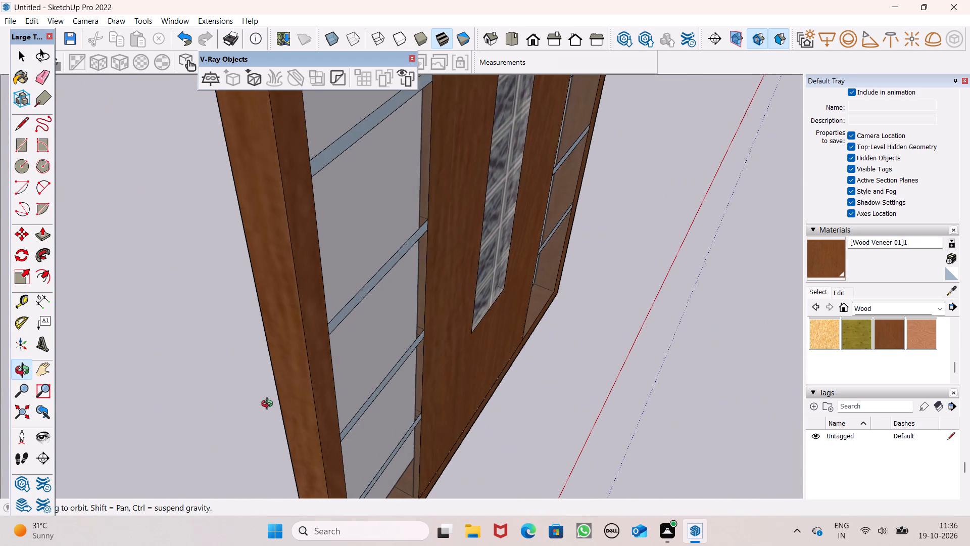
{"action": "middle_click_drag", "start_coordinate": [269, 405], "coordinate": [608, 352]}
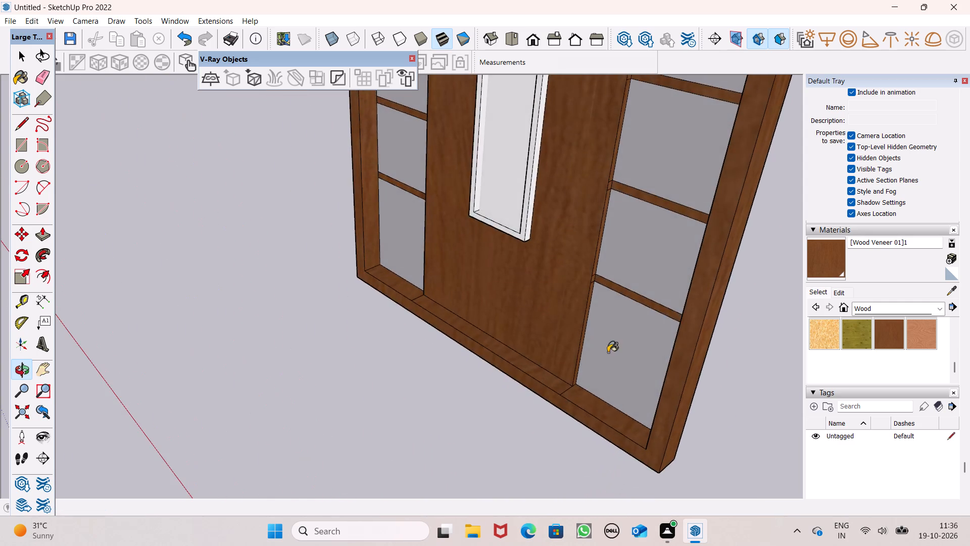
{"action": "middle_click_drag", "start_coordinate": [608, 352], "coordinate": [608, 353]}
{"action": "scroll", "coordinate": [443, 396], "scroll_direction": "down", "scroll_amount": 5}
{"action": "middle_click_drag", "start_coordinate": [449, 366], "coordinate": [620, 320]}
{"action": "scroll", "coordinate": [620, 296], "scroll_direction": "up", "scroll_amount": 2}
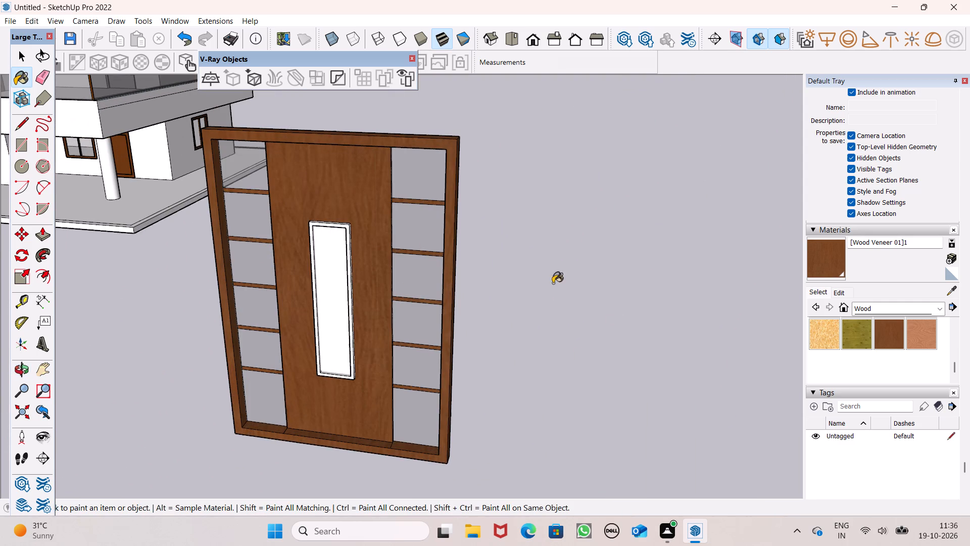
{"action": "right_click", "coordinate": [0, 0]}
{"action": "left_click", "coordinate": [172, 248]}
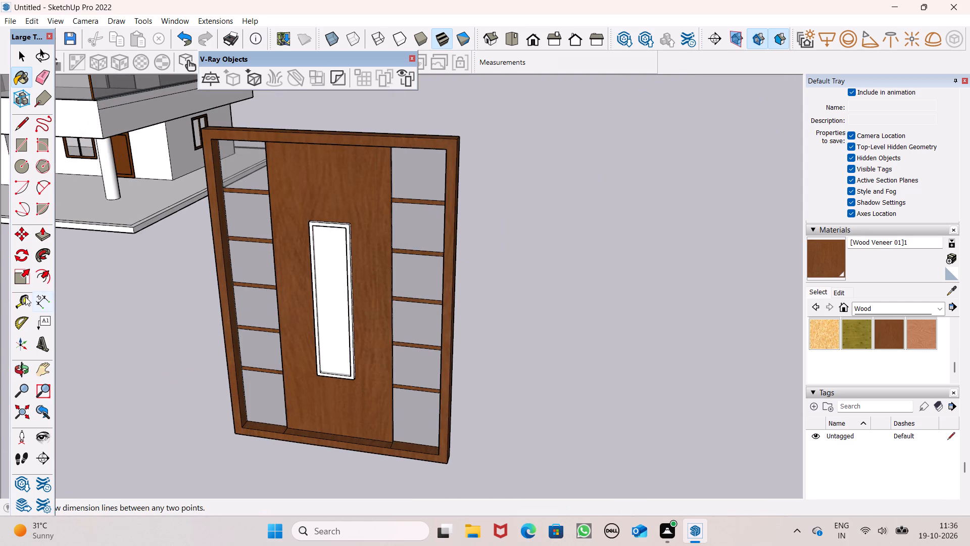
Start Push/Pull for the glazing in the unit's left-hand bay.
{"action": "left_click", "coordinate": [45, 234]}
{"action": "middle_click_drag", "start_coordinate": [227, 193], "coordinate": [267, 219]}
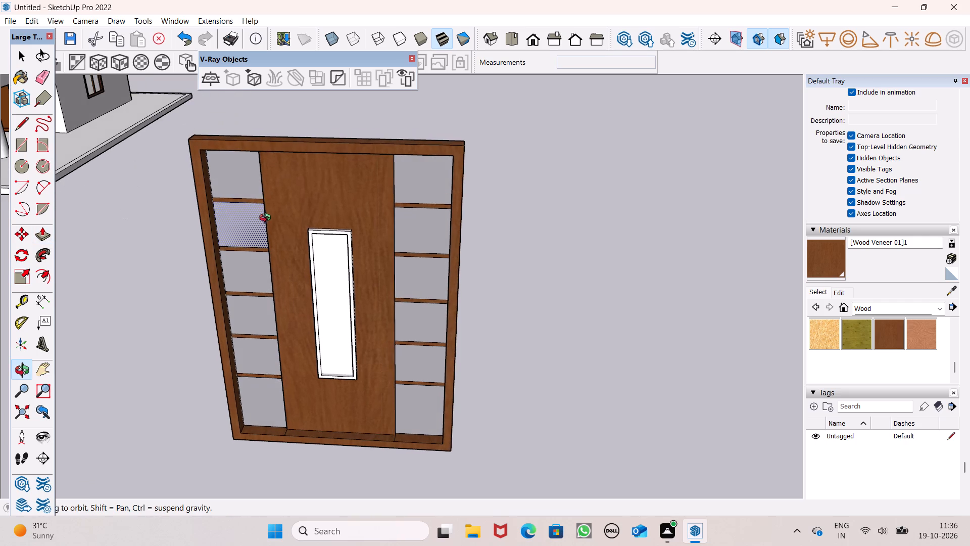
{"action": "middle_click_drag", "start_coordinate": [267, 219], "coordinate": [270, 215]}
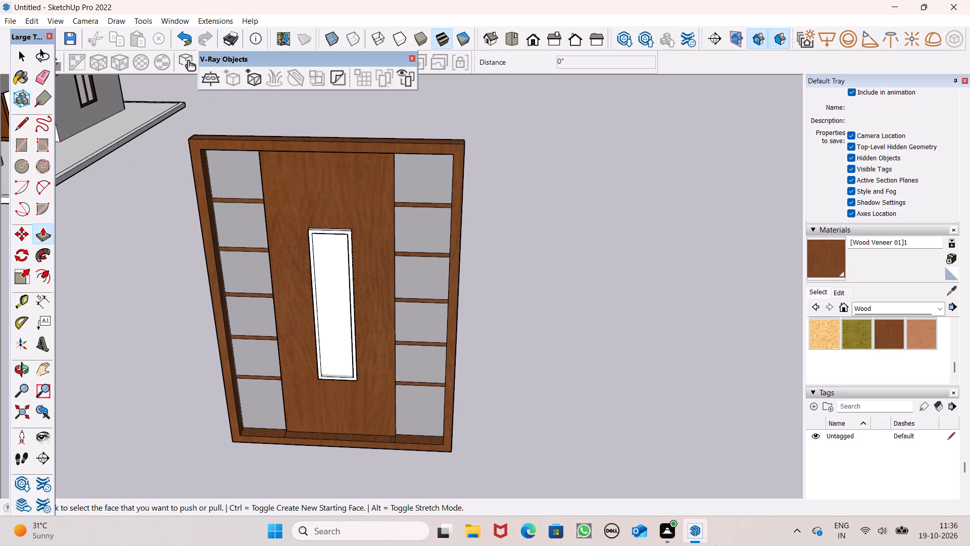
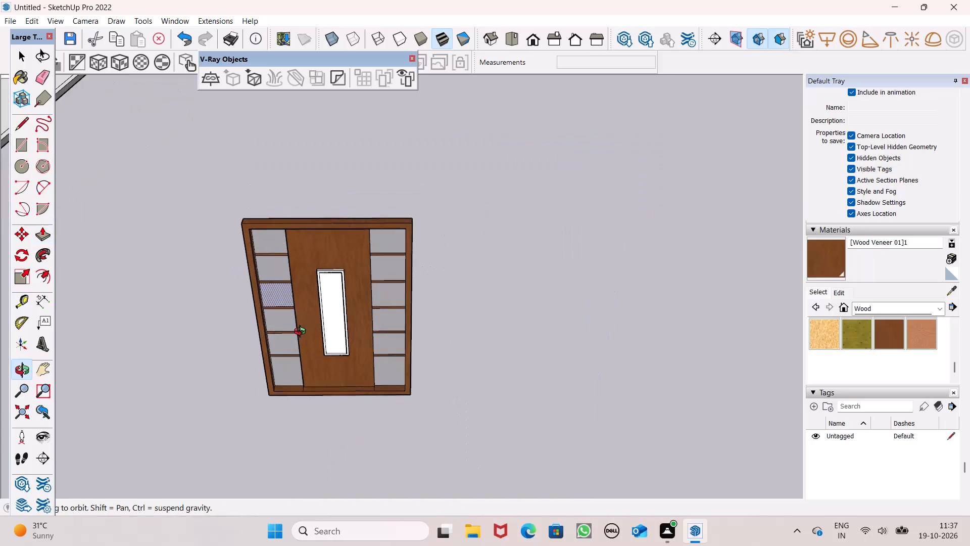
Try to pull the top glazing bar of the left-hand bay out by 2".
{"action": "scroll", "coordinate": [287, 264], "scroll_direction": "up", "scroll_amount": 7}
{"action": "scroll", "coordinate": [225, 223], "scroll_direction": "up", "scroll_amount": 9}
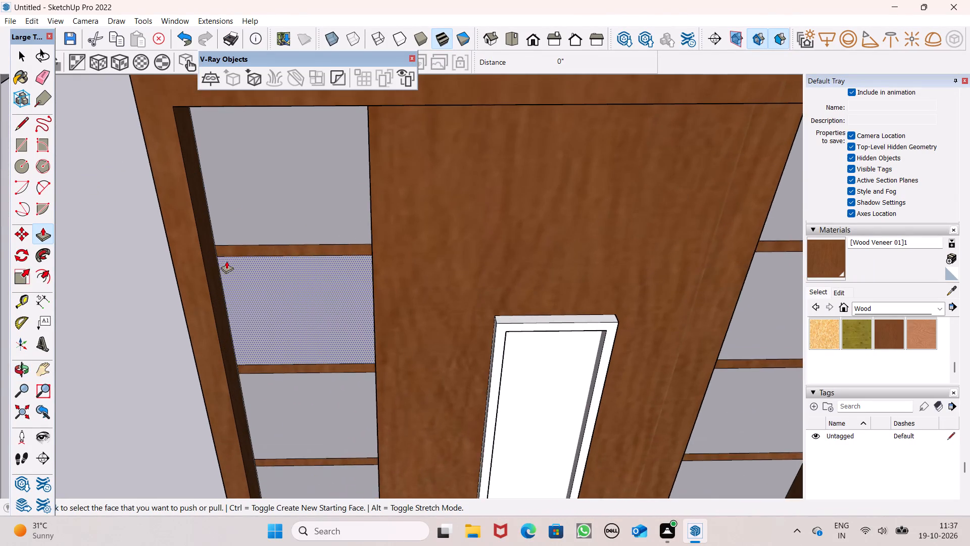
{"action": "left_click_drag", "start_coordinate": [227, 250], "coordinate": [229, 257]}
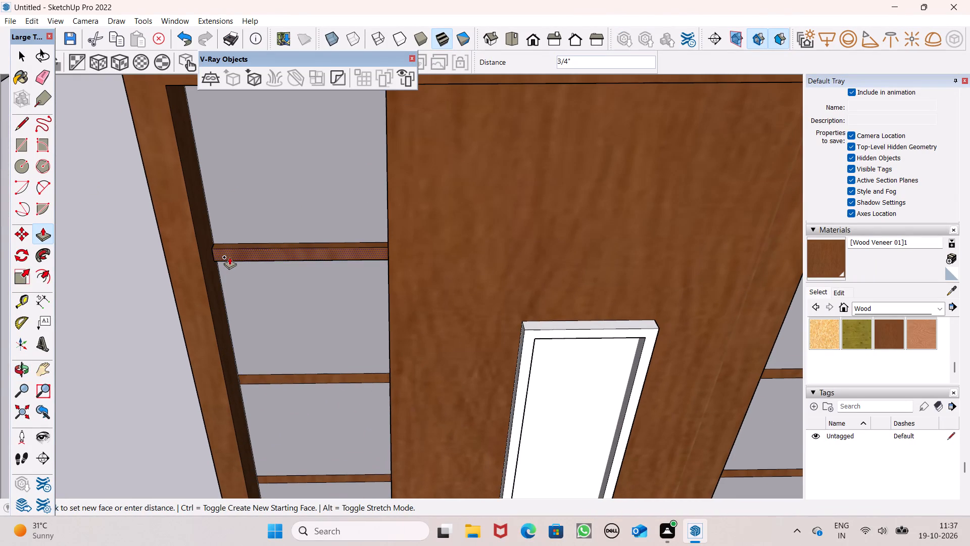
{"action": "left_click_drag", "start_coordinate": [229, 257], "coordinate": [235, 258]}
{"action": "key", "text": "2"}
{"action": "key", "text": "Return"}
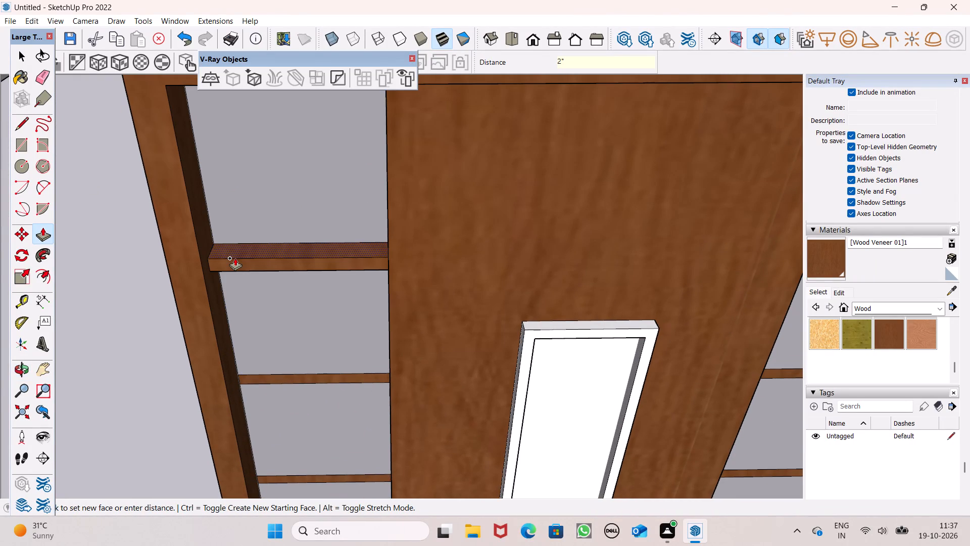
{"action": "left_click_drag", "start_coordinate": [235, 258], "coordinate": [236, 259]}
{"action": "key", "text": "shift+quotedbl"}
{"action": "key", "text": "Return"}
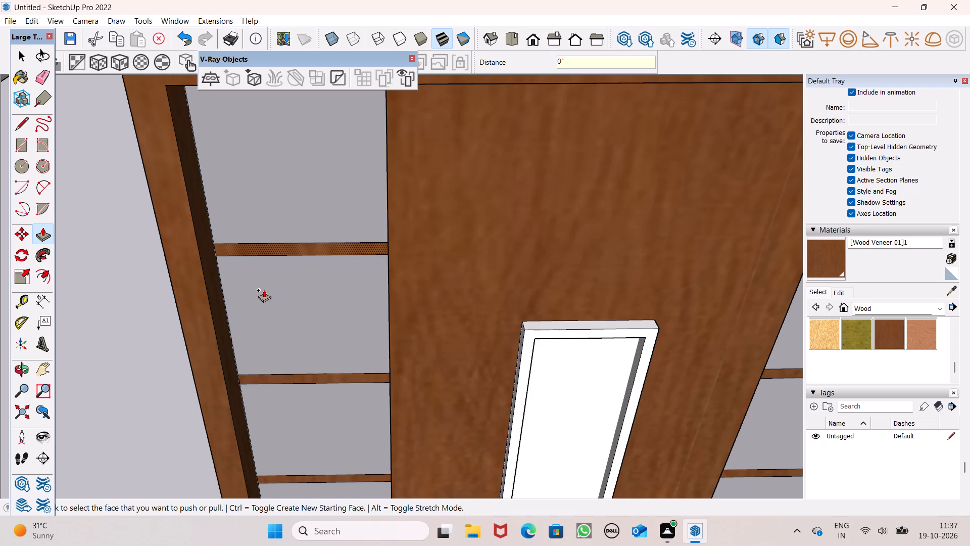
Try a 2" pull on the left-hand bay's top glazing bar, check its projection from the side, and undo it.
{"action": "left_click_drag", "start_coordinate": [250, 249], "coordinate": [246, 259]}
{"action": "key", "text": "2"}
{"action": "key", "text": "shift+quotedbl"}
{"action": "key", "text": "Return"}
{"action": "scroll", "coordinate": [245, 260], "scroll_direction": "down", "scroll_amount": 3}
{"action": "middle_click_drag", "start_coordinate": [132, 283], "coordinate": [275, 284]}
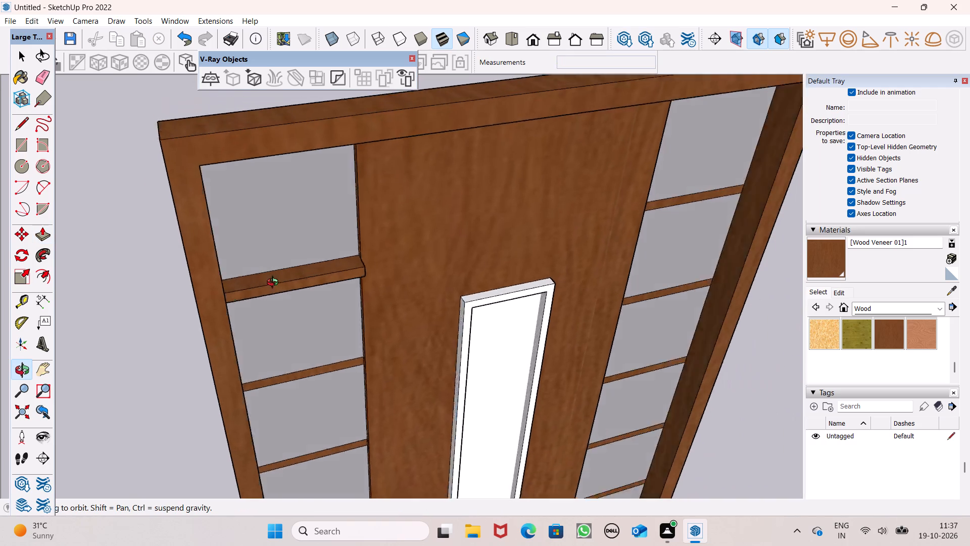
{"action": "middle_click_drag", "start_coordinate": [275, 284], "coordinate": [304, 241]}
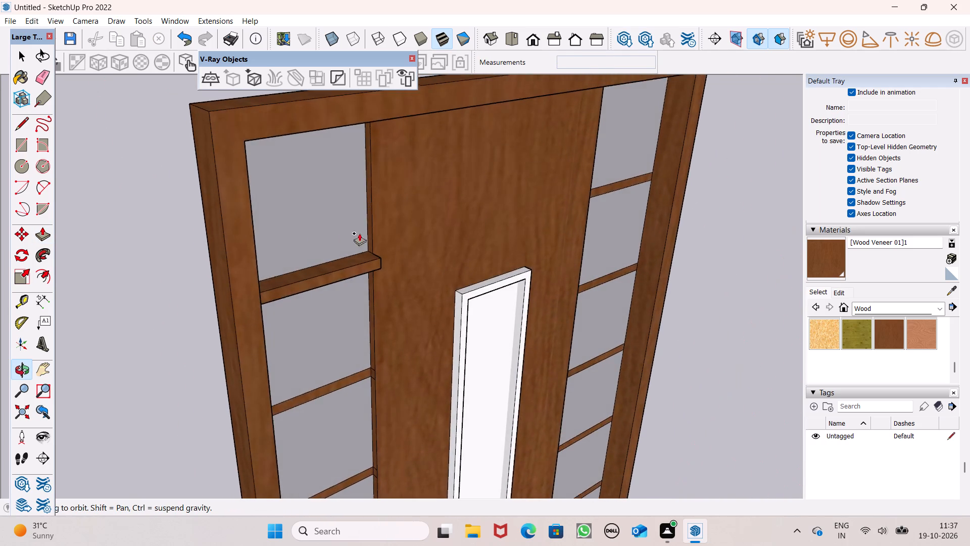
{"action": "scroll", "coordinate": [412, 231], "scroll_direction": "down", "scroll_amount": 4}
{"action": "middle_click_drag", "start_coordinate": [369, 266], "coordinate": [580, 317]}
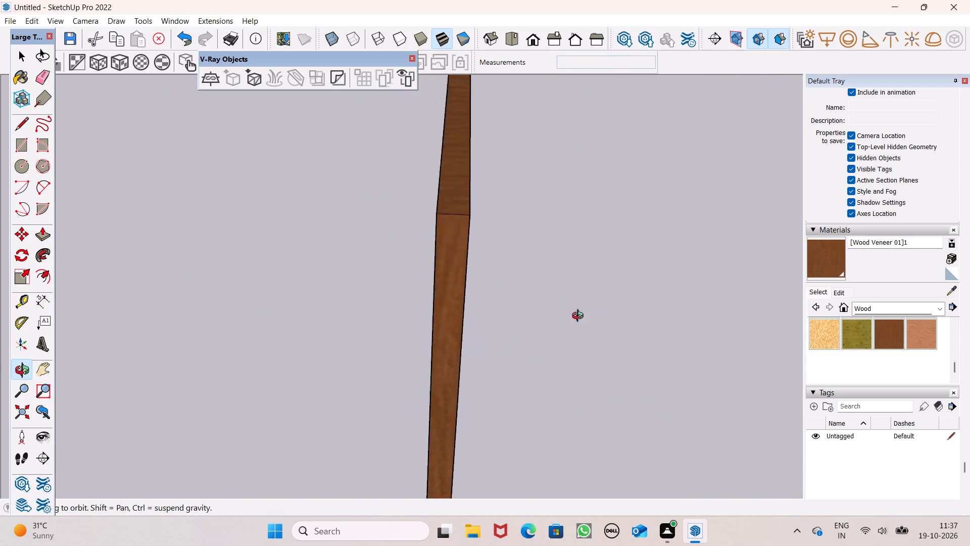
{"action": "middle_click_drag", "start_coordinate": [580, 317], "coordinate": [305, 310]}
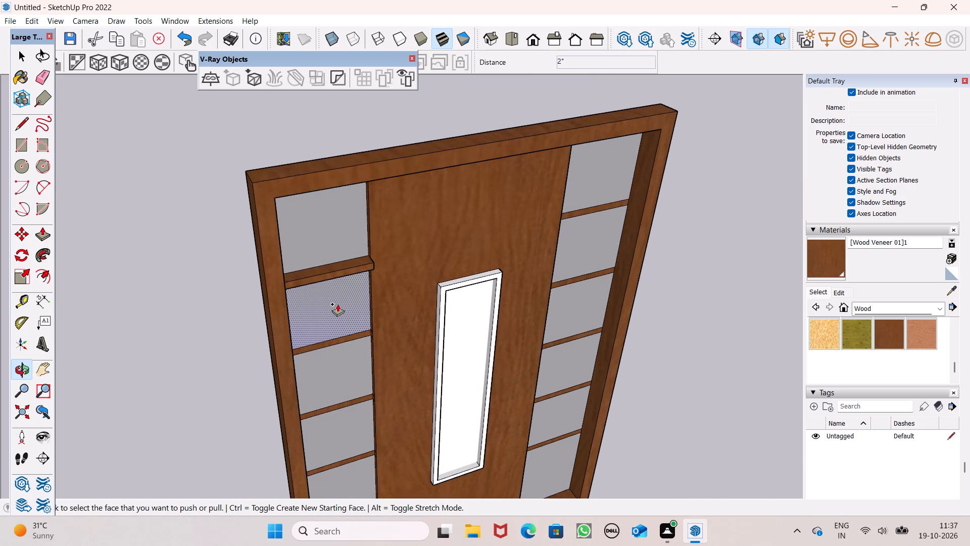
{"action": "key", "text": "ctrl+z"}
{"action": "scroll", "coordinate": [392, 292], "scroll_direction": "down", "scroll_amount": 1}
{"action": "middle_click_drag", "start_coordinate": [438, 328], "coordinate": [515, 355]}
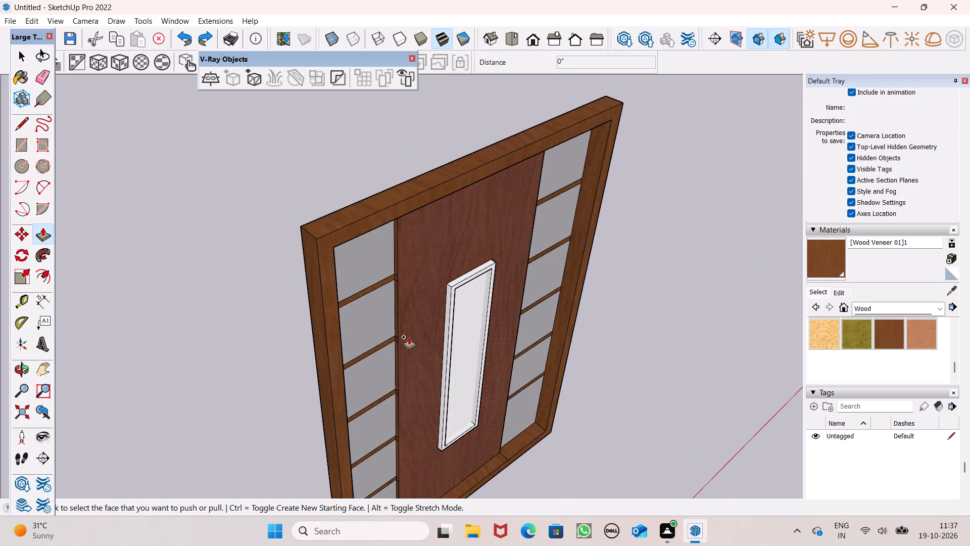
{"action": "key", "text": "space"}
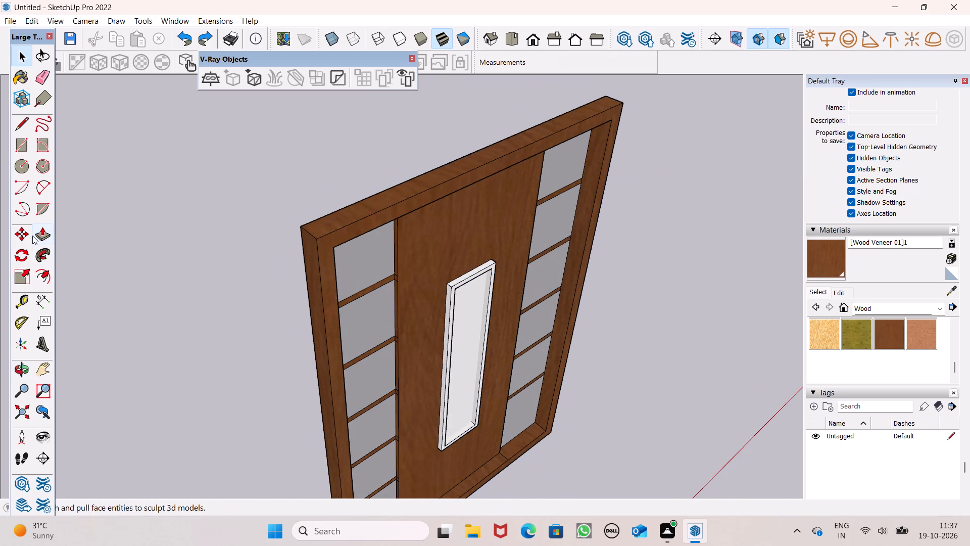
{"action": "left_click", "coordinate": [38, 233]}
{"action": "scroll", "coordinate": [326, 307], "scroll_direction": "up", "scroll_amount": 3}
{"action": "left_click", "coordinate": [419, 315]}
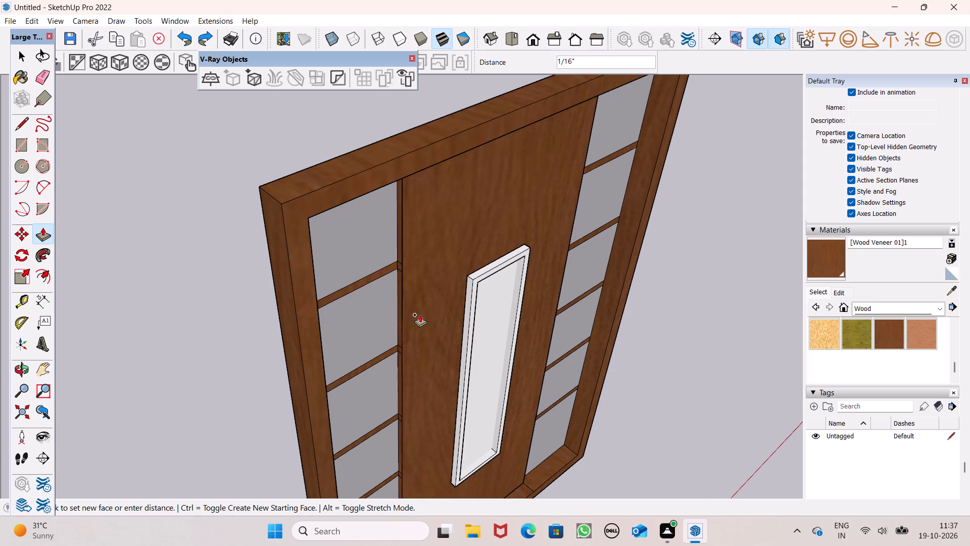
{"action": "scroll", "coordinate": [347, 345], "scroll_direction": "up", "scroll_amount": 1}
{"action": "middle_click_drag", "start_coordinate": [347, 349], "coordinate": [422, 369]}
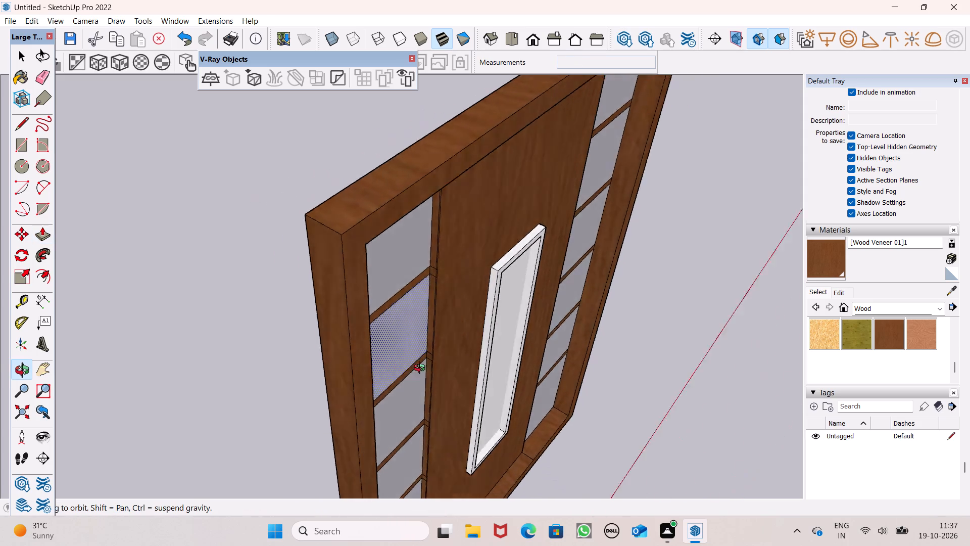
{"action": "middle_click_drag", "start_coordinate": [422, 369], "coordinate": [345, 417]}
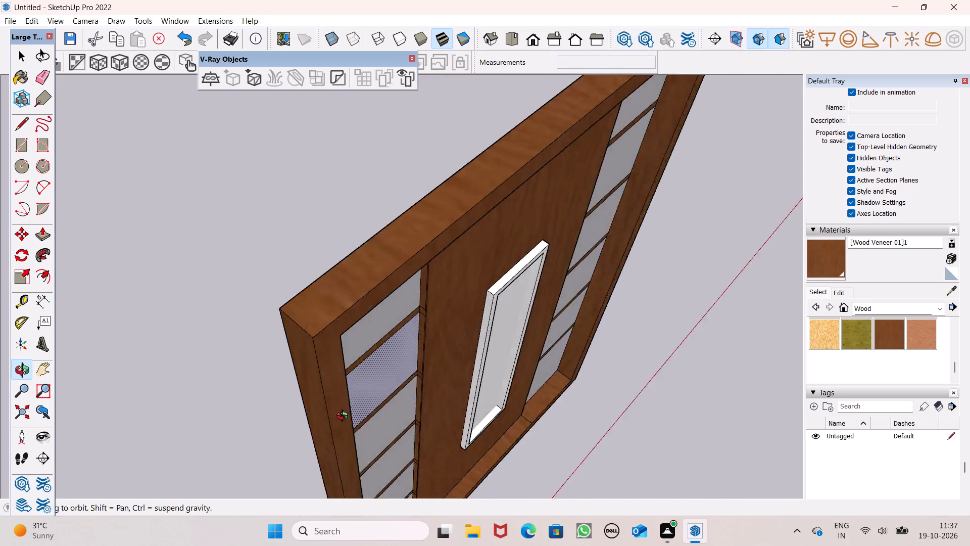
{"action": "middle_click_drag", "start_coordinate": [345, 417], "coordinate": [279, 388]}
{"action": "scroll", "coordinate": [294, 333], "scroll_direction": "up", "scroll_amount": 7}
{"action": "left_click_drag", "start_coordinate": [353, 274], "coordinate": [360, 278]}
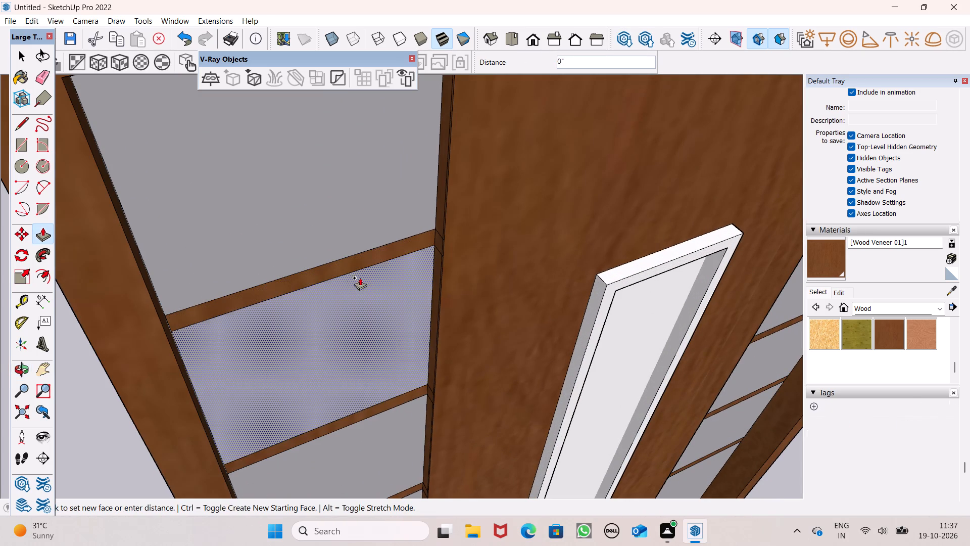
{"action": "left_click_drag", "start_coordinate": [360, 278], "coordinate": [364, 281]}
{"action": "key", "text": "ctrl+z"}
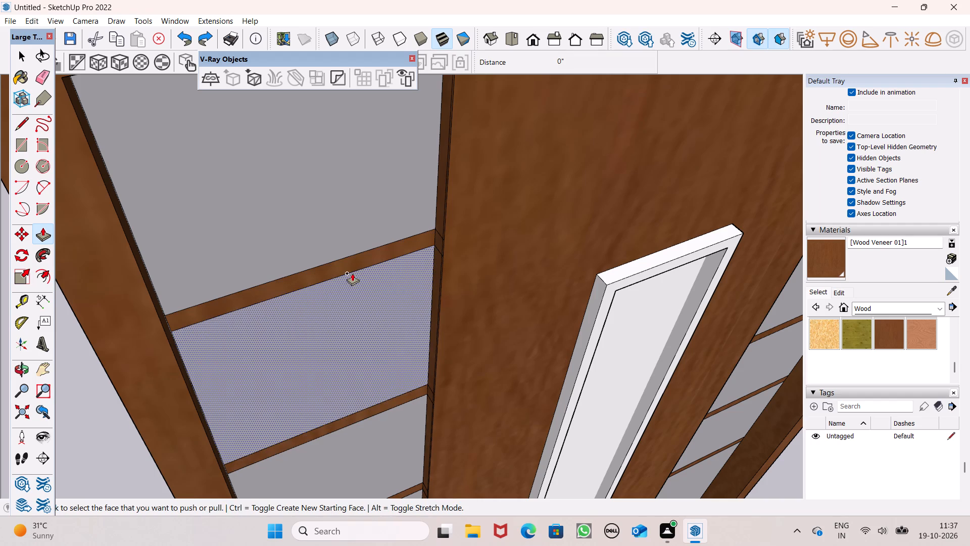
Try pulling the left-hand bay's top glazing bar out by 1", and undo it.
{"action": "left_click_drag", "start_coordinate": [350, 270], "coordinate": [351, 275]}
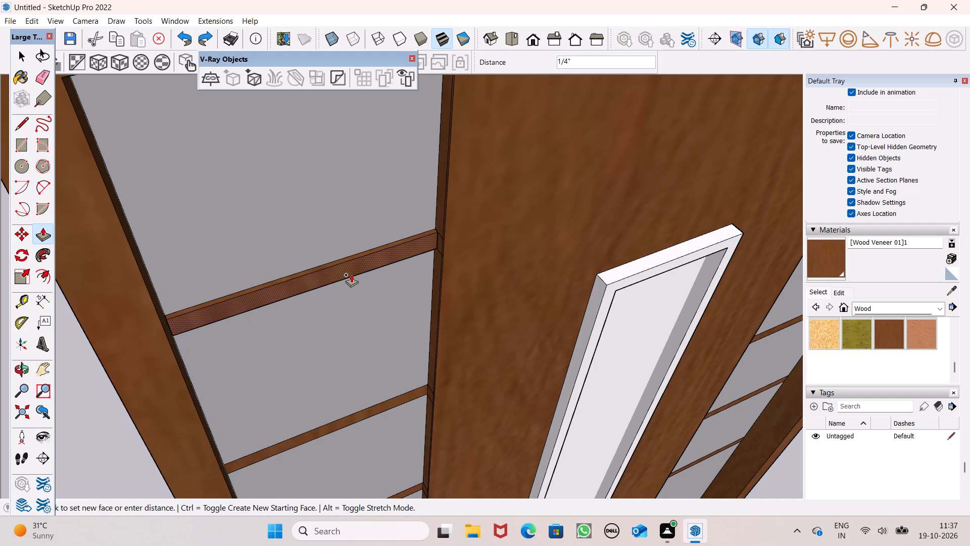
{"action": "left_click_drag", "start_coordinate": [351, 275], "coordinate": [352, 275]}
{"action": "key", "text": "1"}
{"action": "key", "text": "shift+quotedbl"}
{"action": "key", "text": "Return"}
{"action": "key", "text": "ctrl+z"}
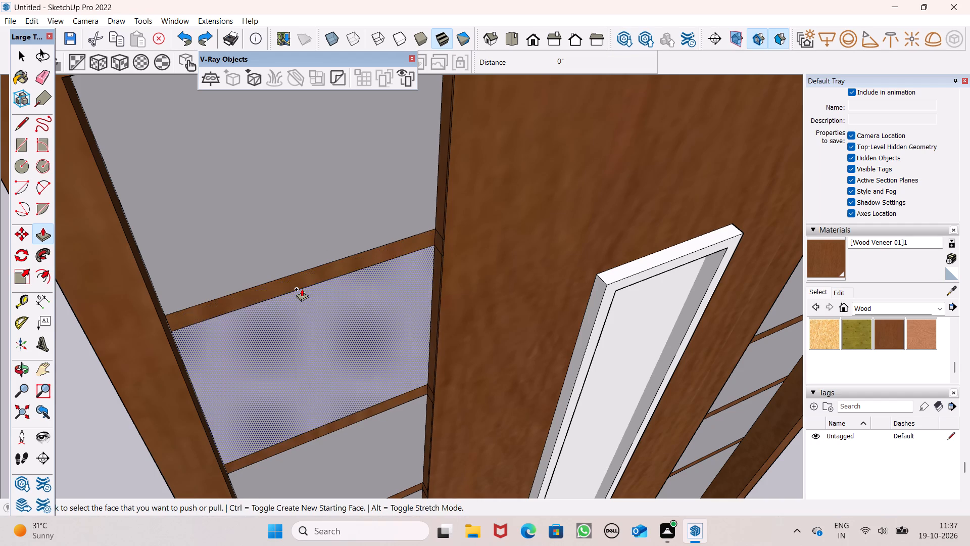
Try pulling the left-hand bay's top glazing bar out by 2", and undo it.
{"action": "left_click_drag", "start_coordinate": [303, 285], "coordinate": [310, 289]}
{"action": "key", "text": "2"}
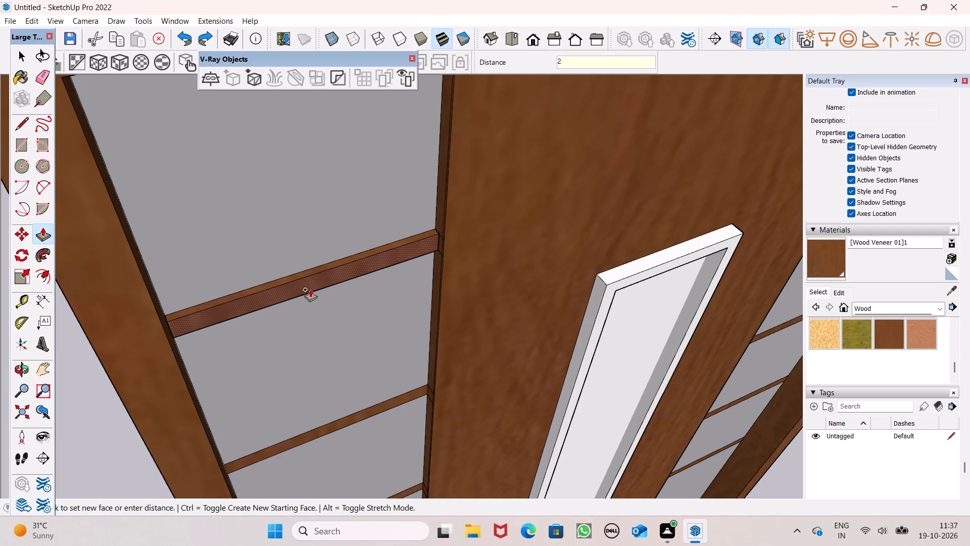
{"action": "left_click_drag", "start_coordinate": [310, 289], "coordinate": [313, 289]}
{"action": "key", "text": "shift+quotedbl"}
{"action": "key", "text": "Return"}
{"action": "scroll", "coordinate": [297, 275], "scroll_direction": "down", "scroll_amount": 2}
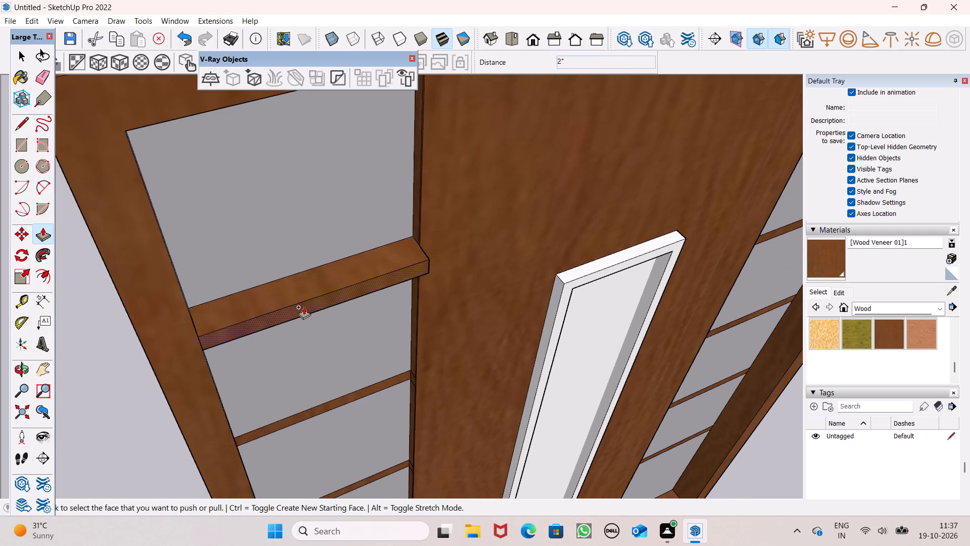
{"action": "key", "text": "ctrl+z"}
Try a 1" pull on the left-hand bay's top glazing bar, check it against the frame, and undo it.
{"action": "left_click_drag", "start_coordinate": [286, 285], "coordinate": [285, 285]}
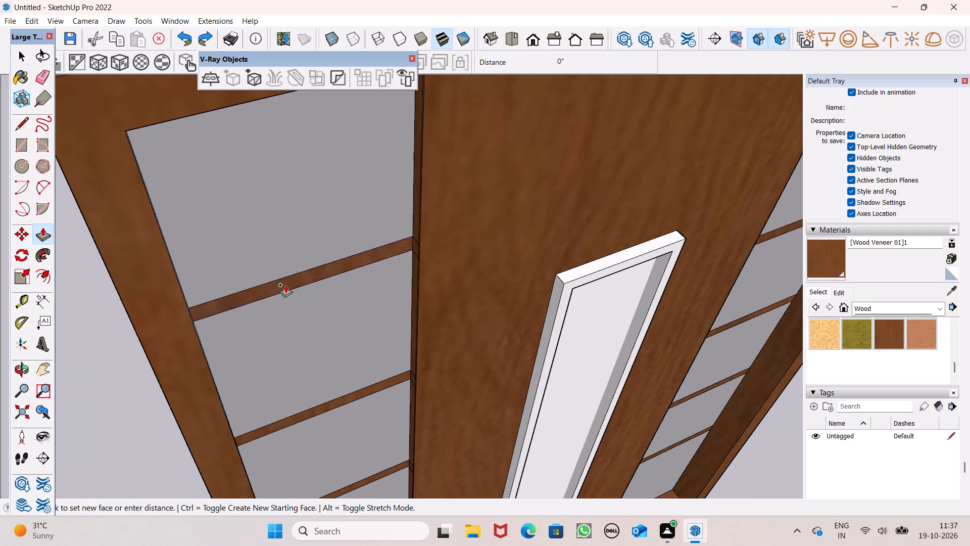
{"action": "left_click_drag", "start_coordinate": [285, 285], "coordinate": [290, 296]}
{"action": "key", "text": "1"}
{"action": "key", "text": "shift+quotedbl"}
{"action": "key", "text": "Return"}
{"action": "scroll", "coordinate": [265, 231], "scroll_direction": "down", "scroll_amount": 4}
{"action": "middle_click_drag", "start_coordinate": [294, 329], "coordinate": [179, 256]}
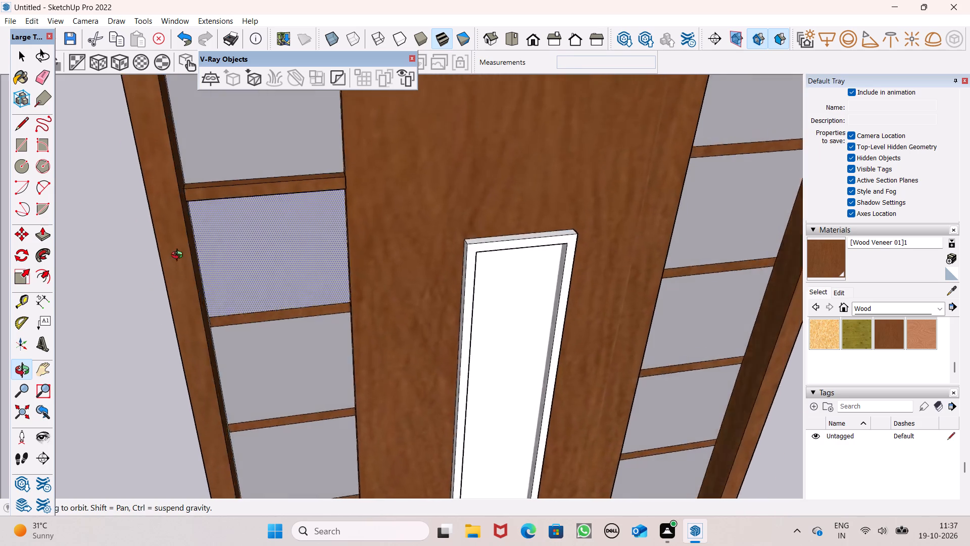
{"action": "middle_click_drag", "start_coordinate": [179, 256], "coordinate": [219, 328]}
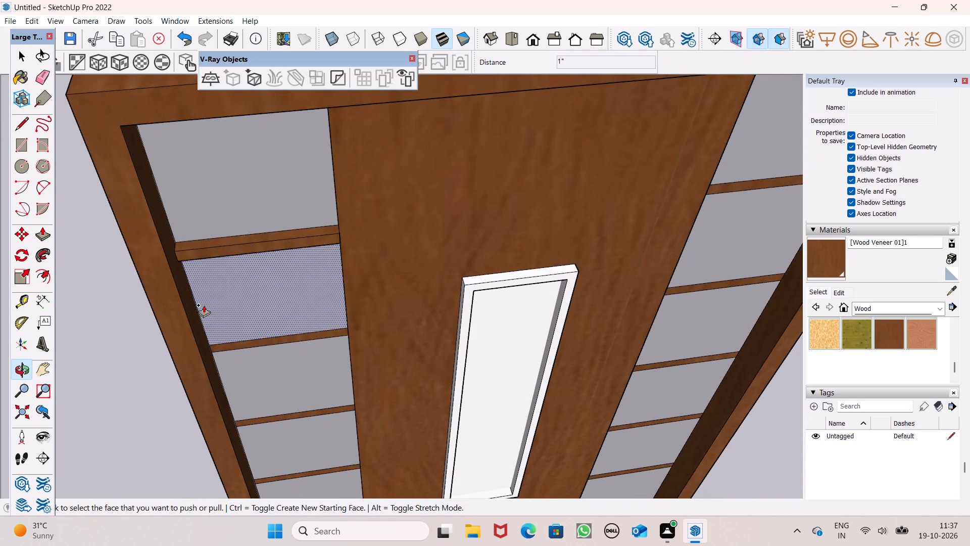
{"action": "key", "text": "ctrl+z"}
Push/Pull the top glazing bar of the left-hand bay outward by 1".
{"action": "scroll", "coordinate": [198, 274], "scroll_direction": "up", "scroll_amount": 6}
{"action": "left_click_drag", "start_coordinate": [199, 232], "coordinate": [203, 239]}
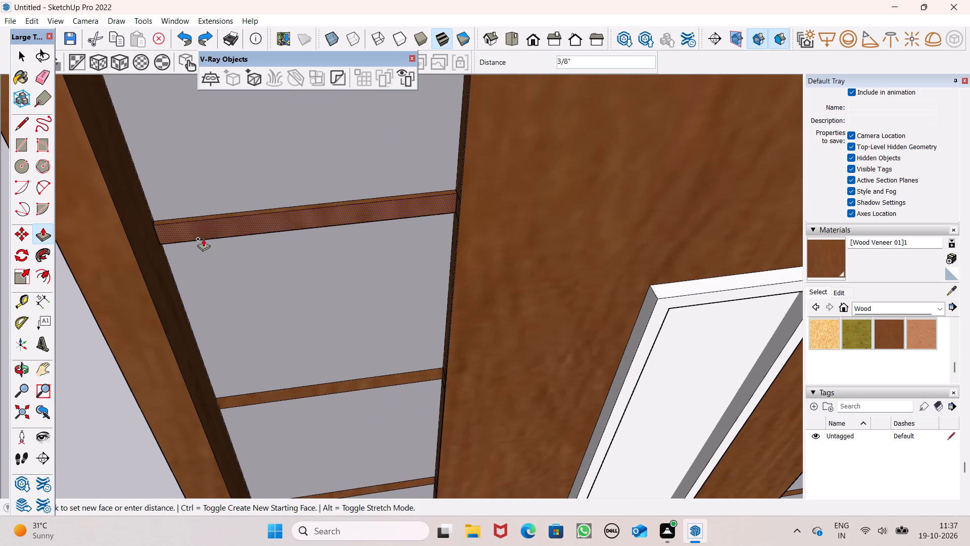
{"action": "left_click_drag", "start_coordinate": [203, 239], "coordinate": [205, 246]}
{"action": "key", "text": "1"}
{"action": "key", "text": "shift+quotedbl"}
{"action": "key", "text": "Return"}
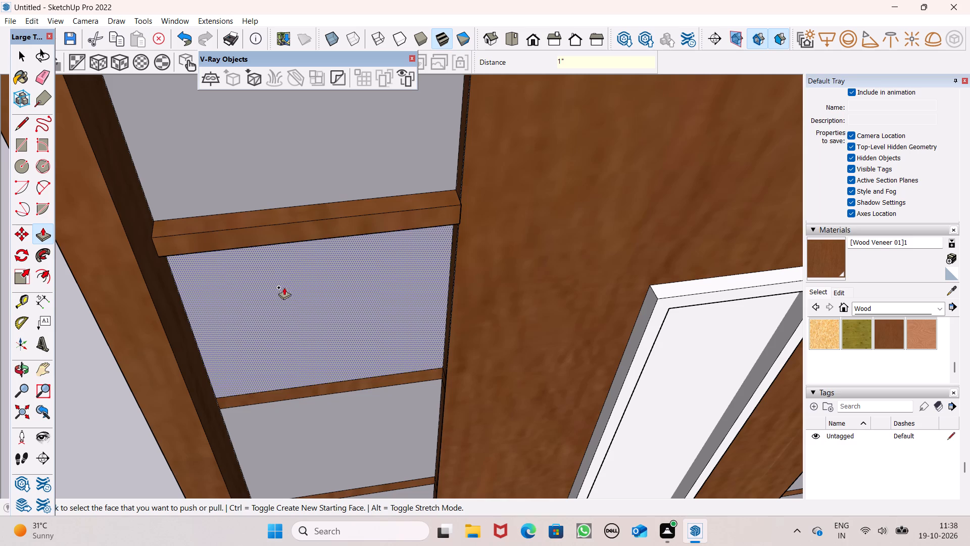
Push/Pull the second glazing bar from the top of the left-hand bay outward by 1".
{"action": "scroll", "coordinate": [233, 399], "scroll_direction": "up", "scroll_amount": 2}
{"action": "left_click_drag", "start_coordinate": [232, 404], "coordinate": [235, 417]}
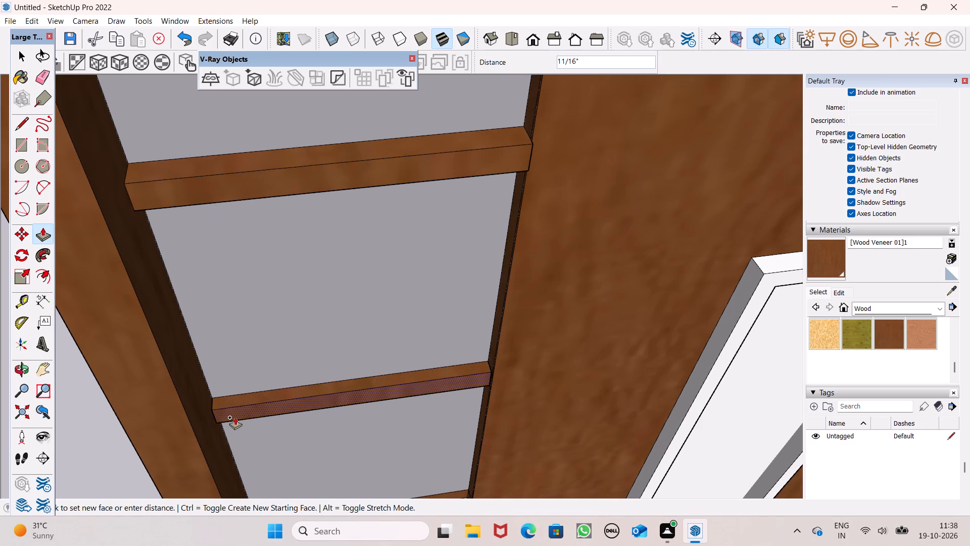
{"action": "left_click_drag", "start_coordinate": [235, 417], "coordinate": [236, 414]}
{"action": "key", "text": "1"}
{"action": "key", "text": "shift+quotedbl"}
{"action": "key", "text": "Return"}
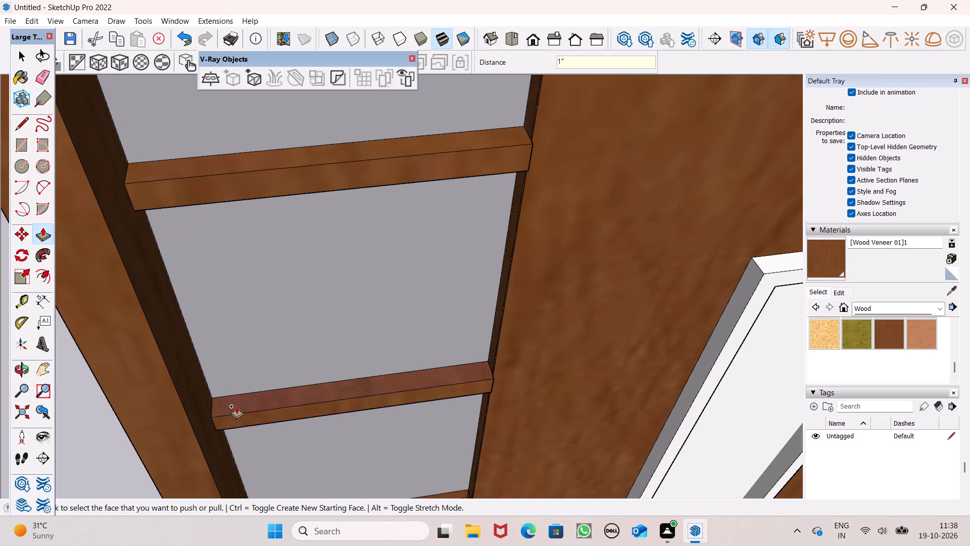
Pull the third glazing bar of the left-hand bay out 1", matching the face of the bar above.
{"action": "scroll", "coordinate": [154, 194], "scroll_direction": "down", "scroll_amount": 6}
{"action": "scroll", "coordinate": [177, 118], "scroll_direction": "down", "scroll_amount": 5}
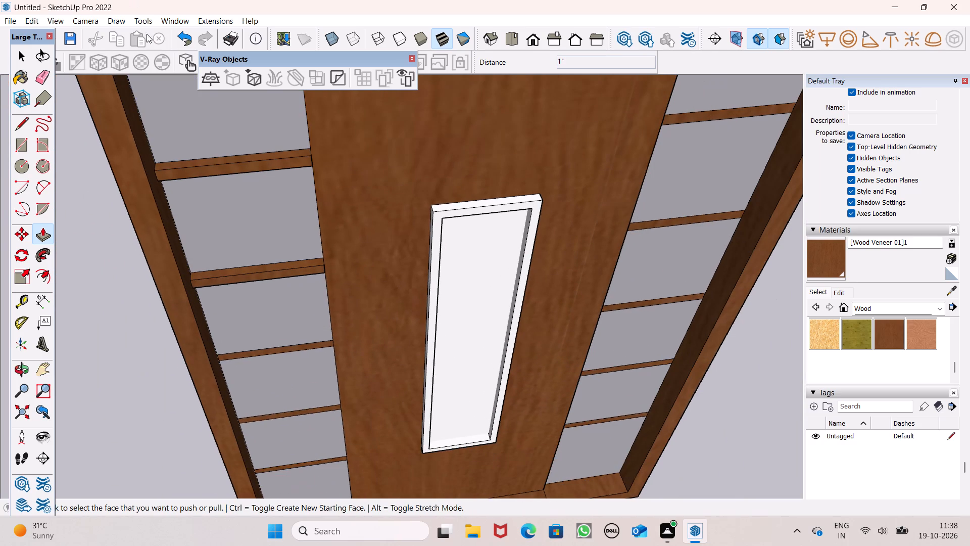
{"action": "scroll", "coordinate": [231, 298], "scroll_direction": "up", "scroll_amount": 3}
{"action": "scroll", "coordinate": [269, 387], "scroll_direction": "up", "scroll_amount": 2}
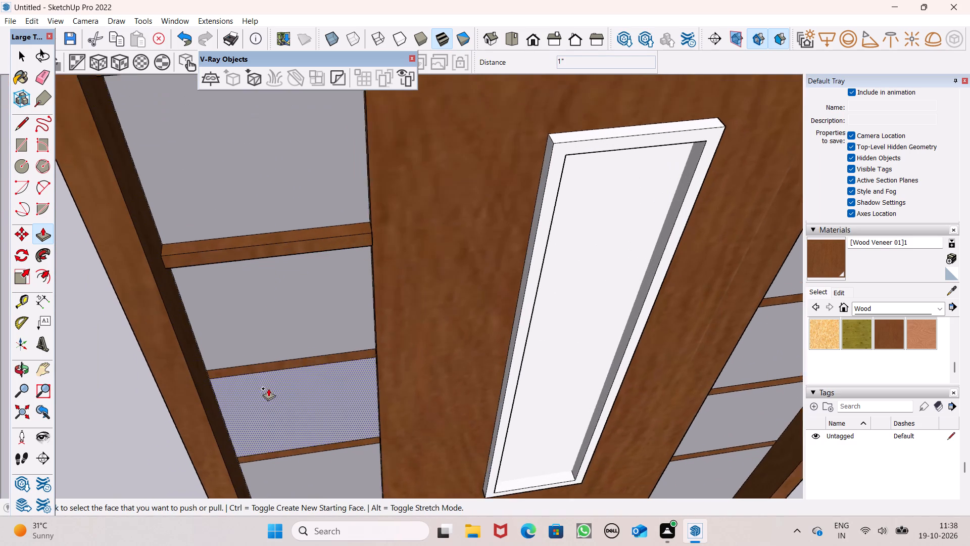
{"action": "scroll", "coordinate": [268, 388], "scroll_direction": "up", "scroll_amount": 2}
{"action": "left_click_drag", "start_coordinate": [244, 363], "coordinate": [112, 212]}
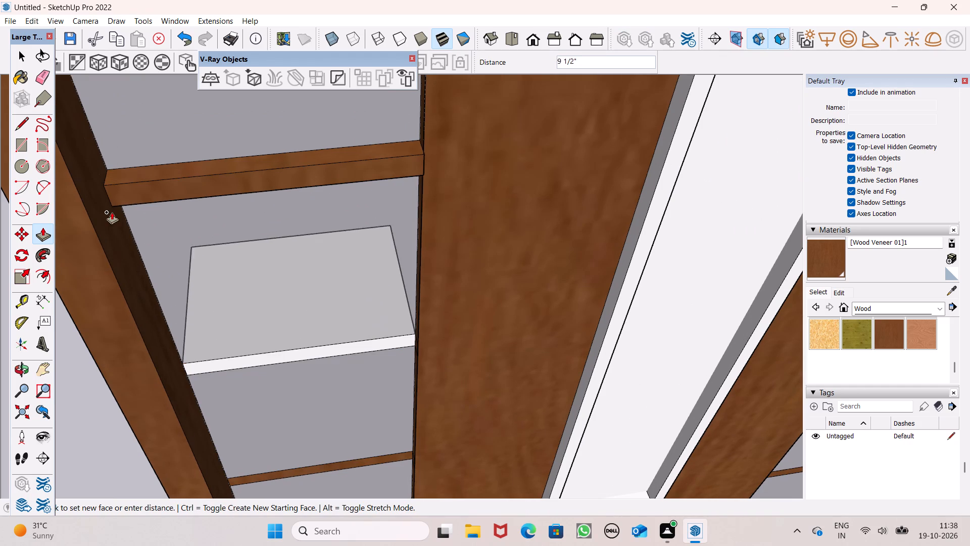
{"action": "left_click_drag", "start_coordinate": [112, 212], "coordinate": [121, 190]}
Pull the fourth glazing bar of the left-hand bay out 1", flush with the bar above.
{"action": "scroll", "coordinate": [192, 178], "scroll_direction": "down", "scroll_amount": 5}
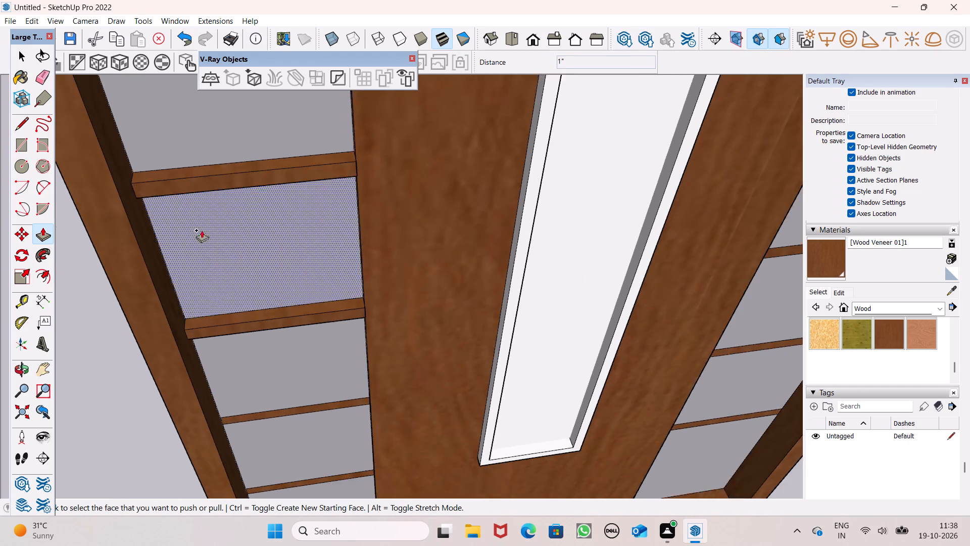
{"action": "scroll", "coordinate": [238, 424], "scroll_direction": "up", "scroll_amount": 2}
{"action": "left_click_drag", "start_coordinate": [249, 404], "coordinate": [181, 285]}
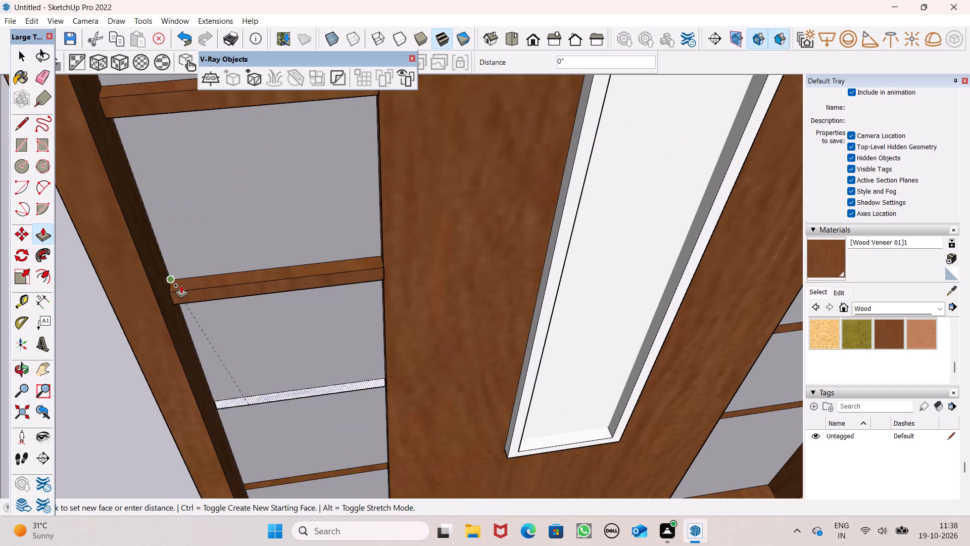
{"action": "left_click_drag", "start_coordinate": [181, 285], "coordinate": [190, 291]}
Pull the lowest glazing bar of the left-hand bay out 1", flush with the bars above it.
{"action": "scroll", "coordinate": [237, 252], "scroll_direction": "down", "scroll_amount": 6}
{"action": "scroll", "coordinate": [313, 455], "scroll_direction": "up", "scroll_amount": 2}
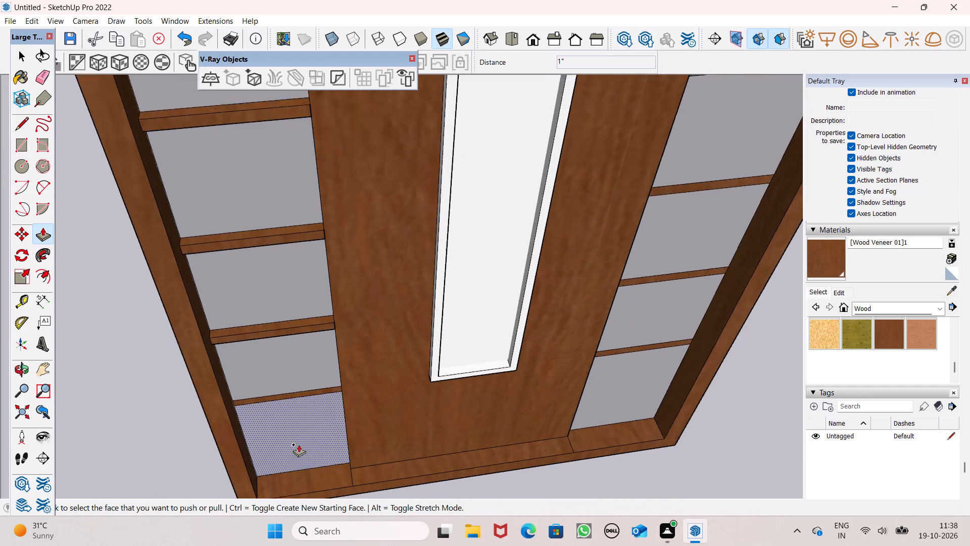
{"action": "scroll", "coordinate": [299, 444], "scroll_direction": "up", "scroll_amount": 1}
{"action": "scroll", "coordinate": [245, 389], "scroll_direction": "up", "scroll_amount": 4}
{"action": "left_click_drag", "start_coordinate": [245, 389], "coordinate": [158, 339]}
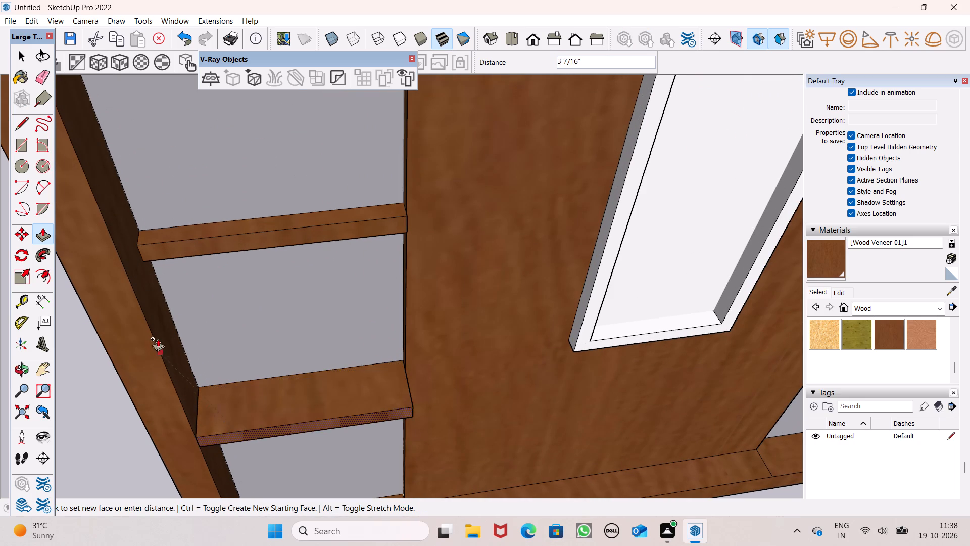
{"action": "left_click_drag", "start_coordinate": [158, 339], "coordinate": [169, 250]}
Push/Pull the top glazing bar of the right-hand bay outward by 1".
{"action": "scroll", "coordinate": [167, 250], "scroll_direction": "down", "scroll_amount": 5}
{"action": "scroll", "coordinate": [236, 321], "scroll_direction": "down", "scroll_amount": 11}
{"action": "middle_click_drag", "start_coordinate": [278, 351], "coordinate": [71, 359]}
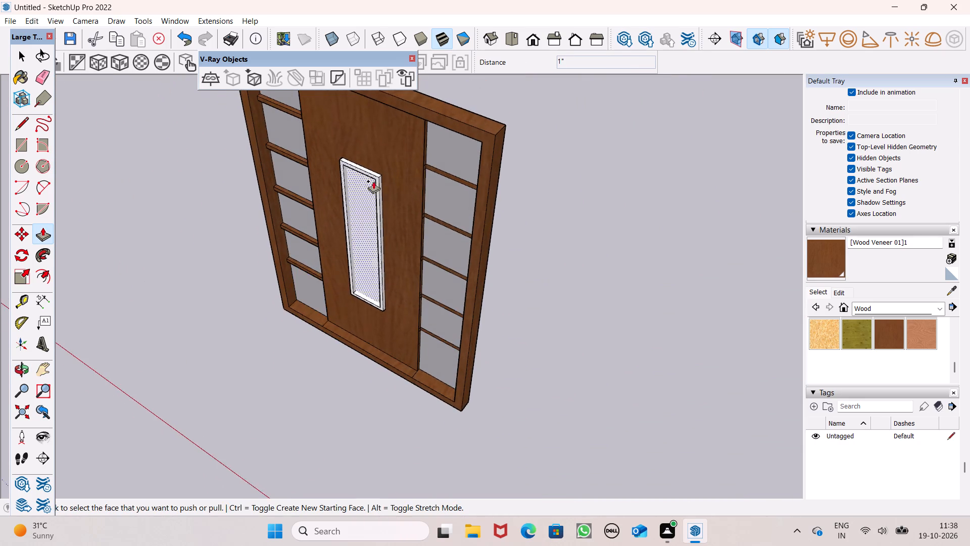
{"action": "scroll", "coordinate": [401, 170], "scroll_direction": "up", "scroll_amount": 8}
{"action": "scroll", "coordinate": [441, 208], "scroll_direction": "up", "scroll_amount": 6}
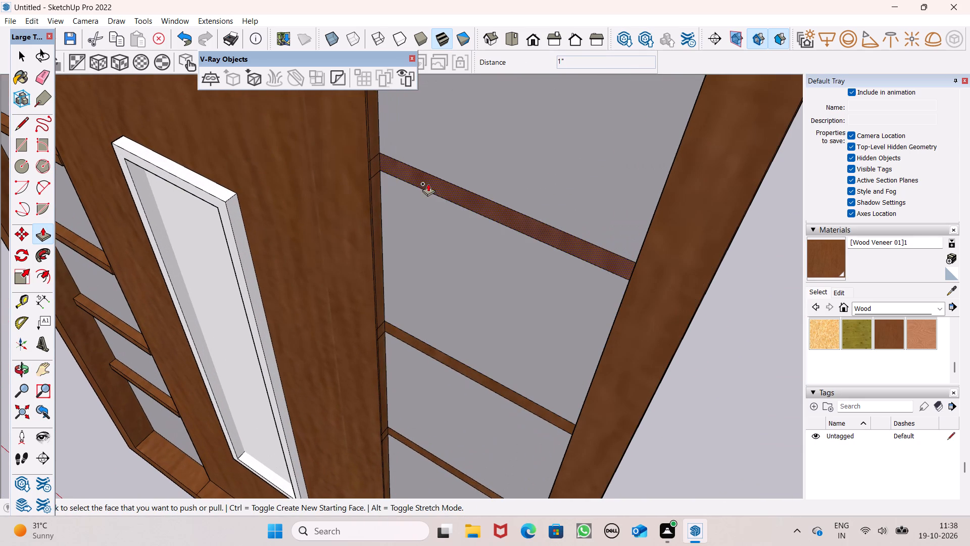
{"action": "left_click_drag", "start_coordinate": [428, 184], "coordinate": [427, 196]}
{"action": "key", "text": "1"}
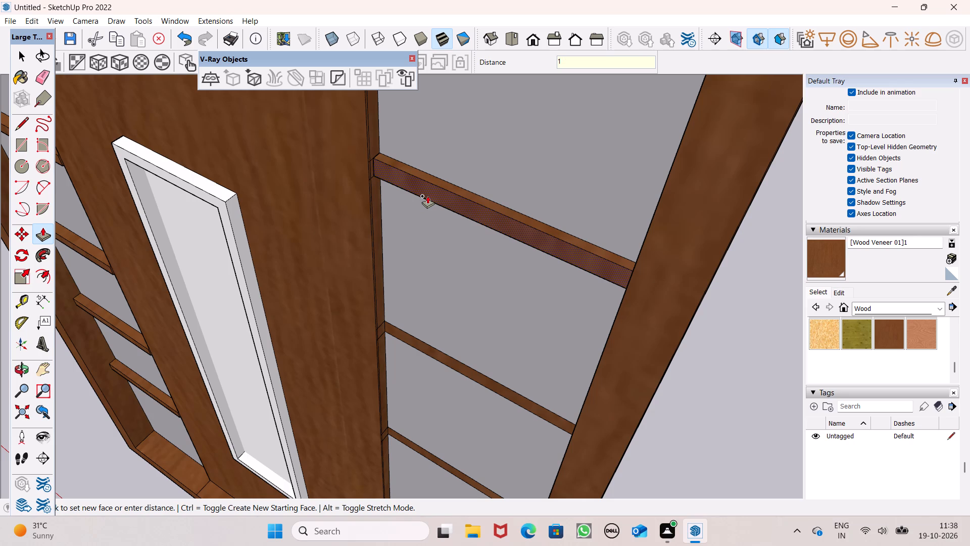
{"action": "left_click_drag", "start_coordinate": [427, 196], "coordinate": [428, 196]}
{"action": "key", "text": "shift+quotedbl"}
{"action": "key", "text": "Return"}
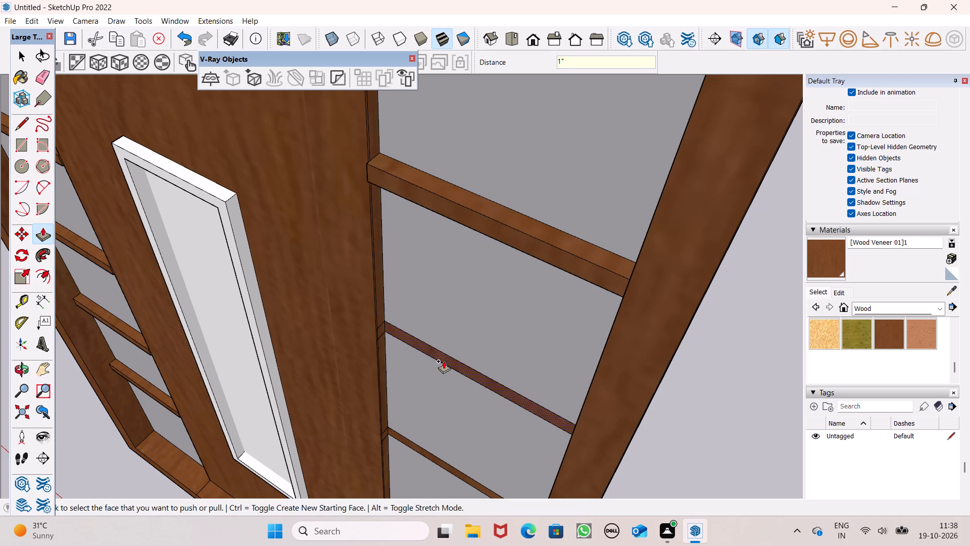
Pull the second glazing bar of the right-hand bay out 1", flush with the bar above.
{"action": "left_click_drag", "start_coordinate": [444, 360], "coordinate": [393, 192]}
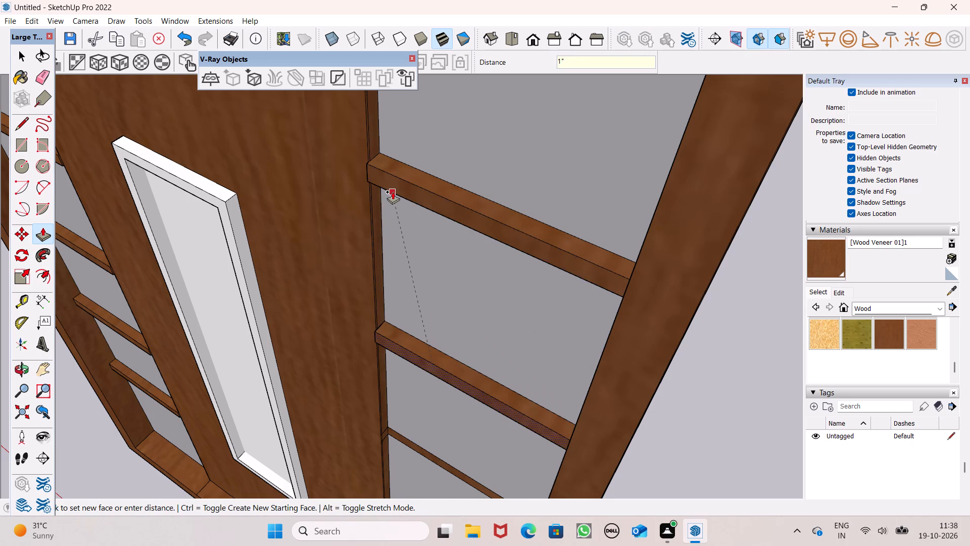
Pull the third glazing bar of the right-hand bay out 1", matching the face of the bar above.
{"action": "scroll", "coordinate": [364, 145], "scroll_direction": "down", "scroll_amount": 5}
{"action": "scroll", "coordinate": [398, 384], "scroll_direction": "up", "scroll_amount": 5}
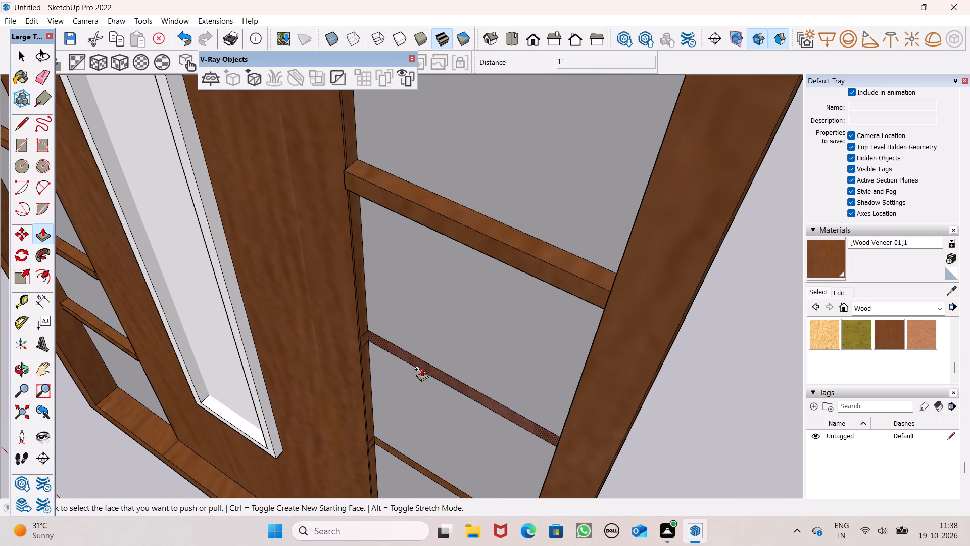
{"action": "left_click_drag", "start_coordinate": [422, 369], "coordinate": [391, 197]}
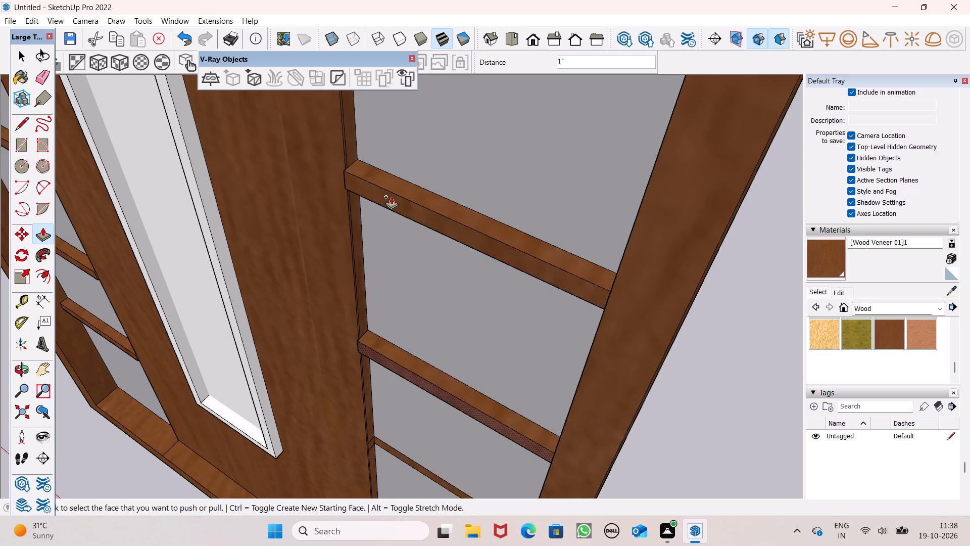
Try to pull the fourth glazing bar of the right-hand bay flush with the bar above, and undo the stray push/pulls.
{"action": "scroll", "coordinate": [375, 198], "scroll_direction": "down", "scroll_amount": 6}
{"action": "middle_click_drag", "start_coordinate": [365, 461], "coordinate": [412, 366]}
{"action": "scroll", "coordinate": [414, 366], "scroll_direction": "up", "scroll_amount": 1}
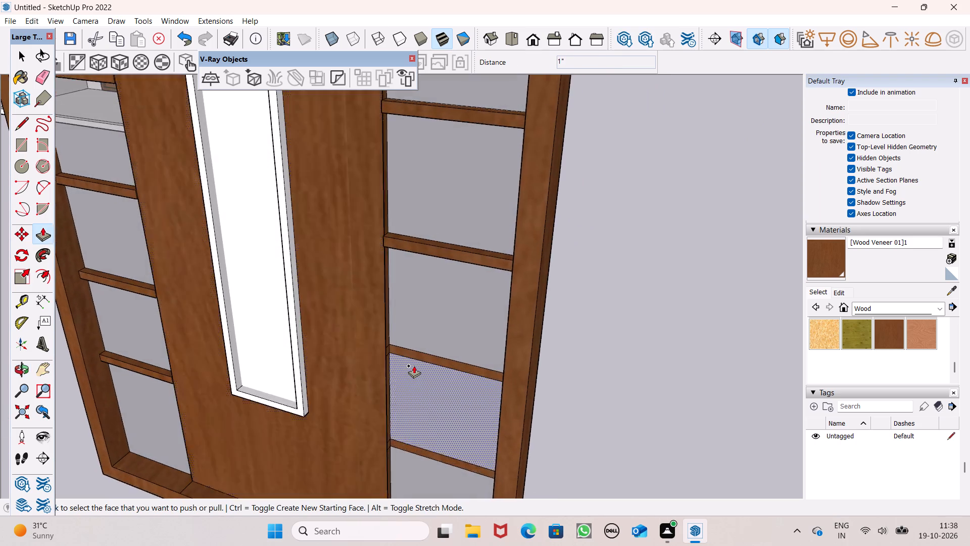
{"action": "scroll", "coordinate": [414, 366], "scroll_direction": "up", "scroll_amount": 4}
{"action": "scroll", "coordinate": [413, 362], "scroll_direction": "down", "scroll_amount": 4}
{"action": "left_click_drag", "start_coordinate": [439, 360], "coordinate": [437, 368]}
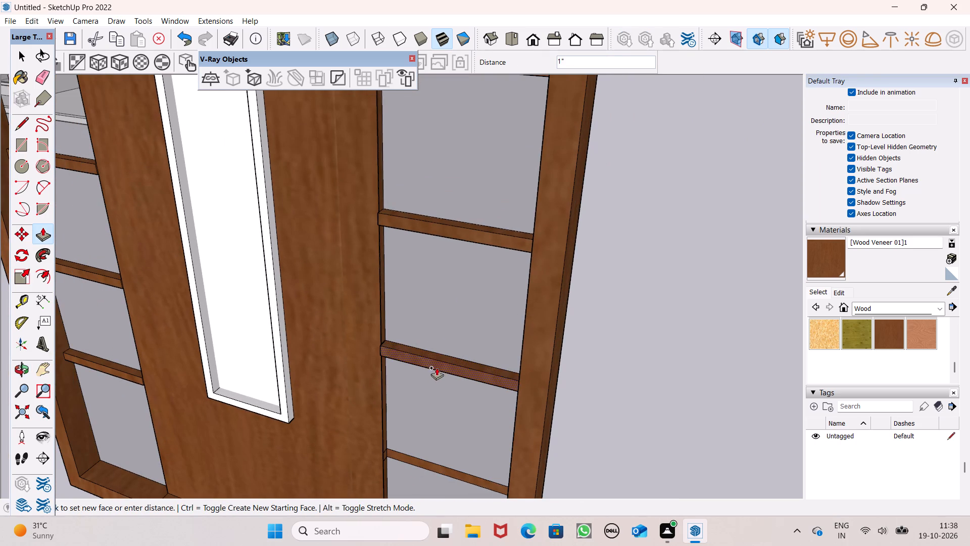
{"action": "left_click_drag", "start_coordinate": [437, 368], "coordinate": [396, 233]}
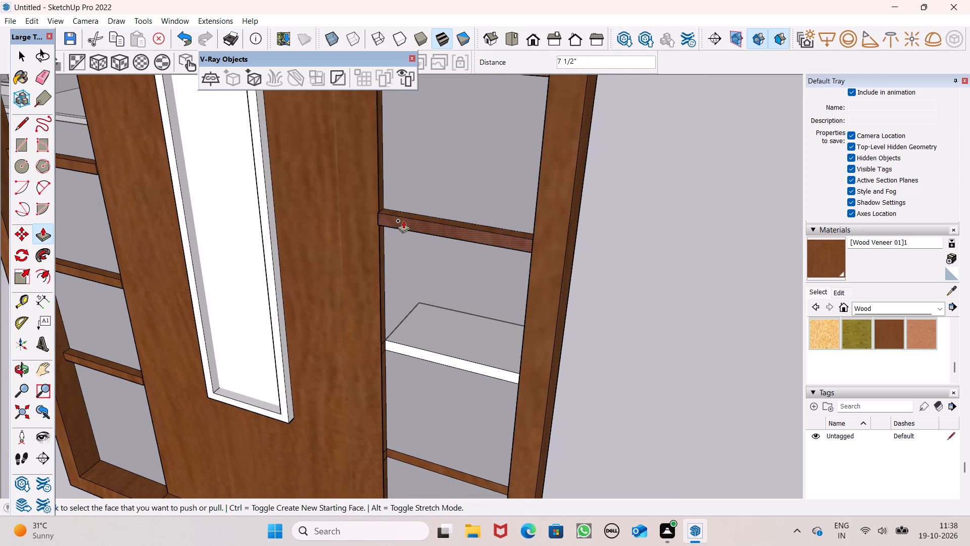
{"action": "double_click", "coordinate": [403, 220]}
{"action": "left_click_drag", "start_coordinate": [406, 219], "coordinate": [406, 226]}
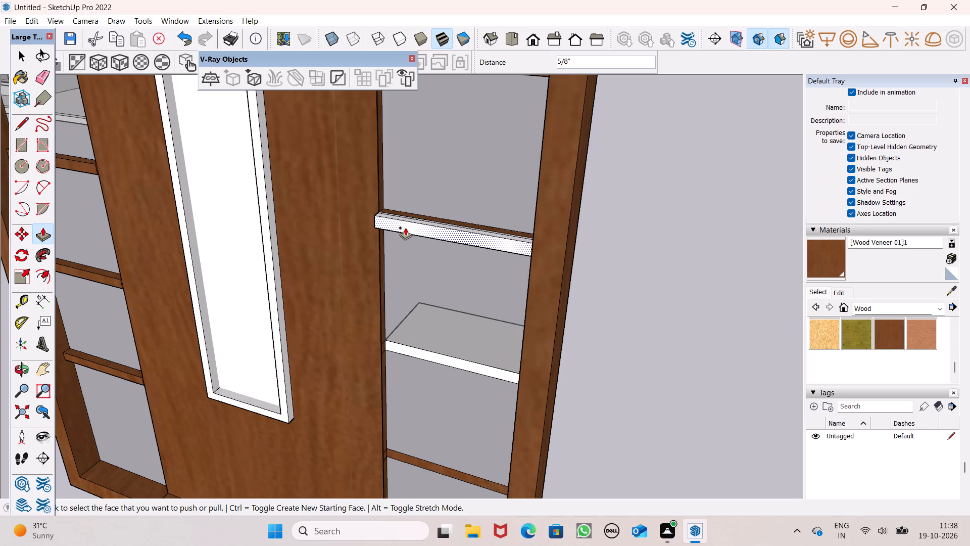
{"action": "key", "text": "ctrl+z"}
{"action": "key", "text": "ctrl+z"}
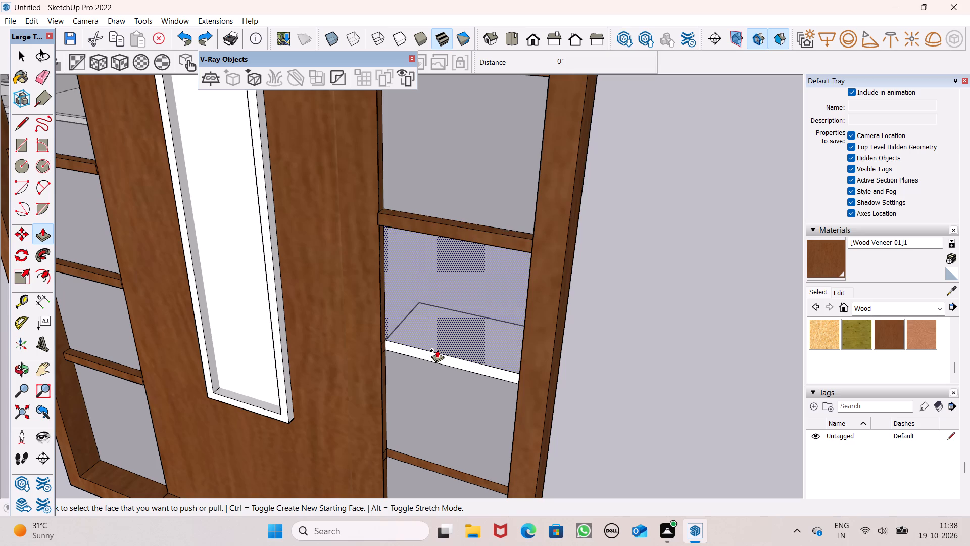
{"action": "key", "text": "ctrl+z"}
Pull the fourth glazing bar of the right-hand bay out 1", flush with the bar above.
{"action": "left_click_drag", "start_coordinate": [440, 359], "coordinate": [367, 203]}
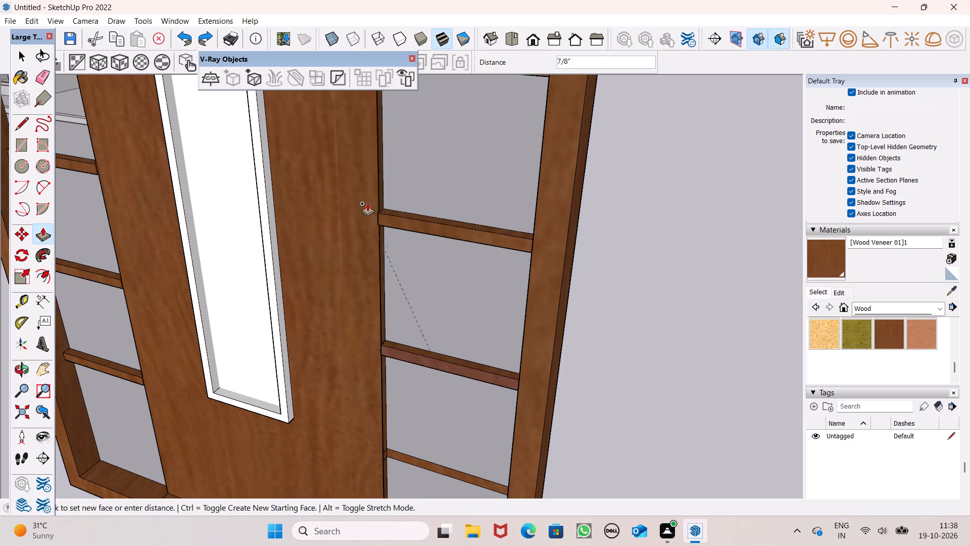
{"action": "left_click_drag", "start_coordinate": [367, 203], "coordinate": [399, 221]}
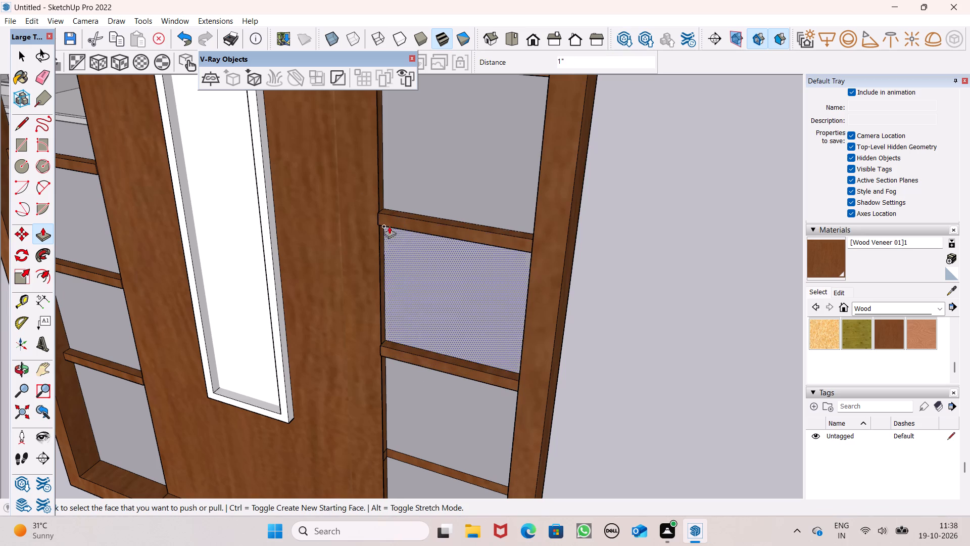
Pull the lowest glazing bar of the right-hand bay out flush with the bars above it, and return to selecting.
{"action": "scroll", "coordinate": [392, 218], "scroll_direction": "down", "scroll_amount": 1}
{"action": "scroll", "coordinate": [409, 274], "scroll_direction": "down", "scroll_amount": 2}
{"action": "middle_click_drag", "start_coordinate": [423, 301], "coordinate": [425, 317]}
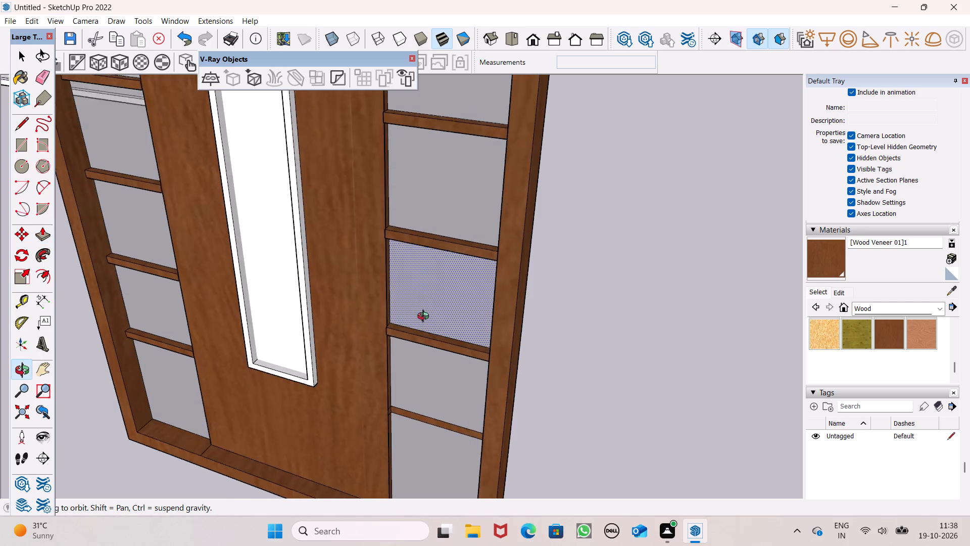
{"action": "middle_click_drag", "start_coordinate": [425, 317], "coordinate": [206, 349]}
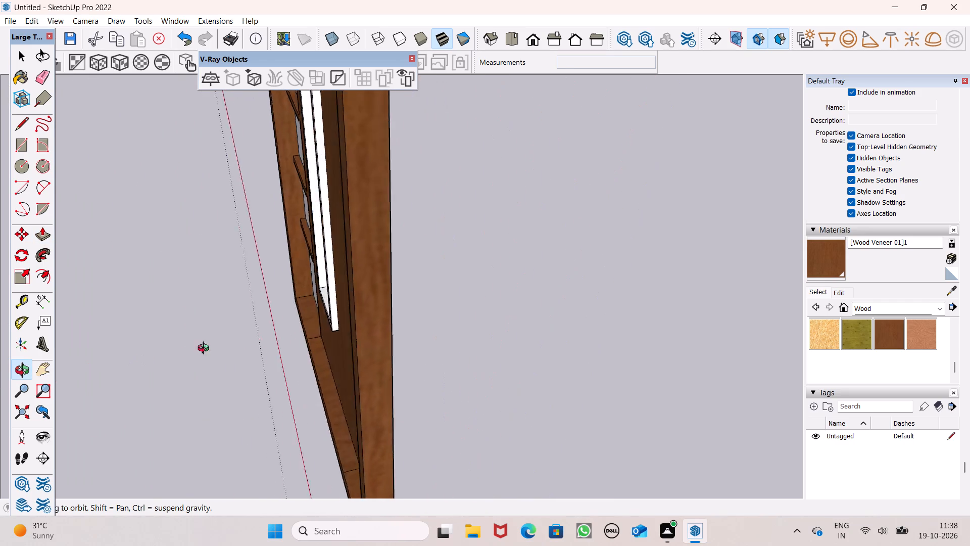
{"action": "middle_click_drag", "start_coordinate": [206, 349], "coordinate": [303, 316]}
{"action": "scroll", "coordinate": [331, 320], "scroll_direction": "down", "scroll_amount": 3}
{"action": "middle_click_drag", "start_coordinate": [323, 370], "coordinate": [483, 348]}
{"action": "scroll", "coordinate": [429, 405], "scroll_direction": "up", "scroll_amount": 4}
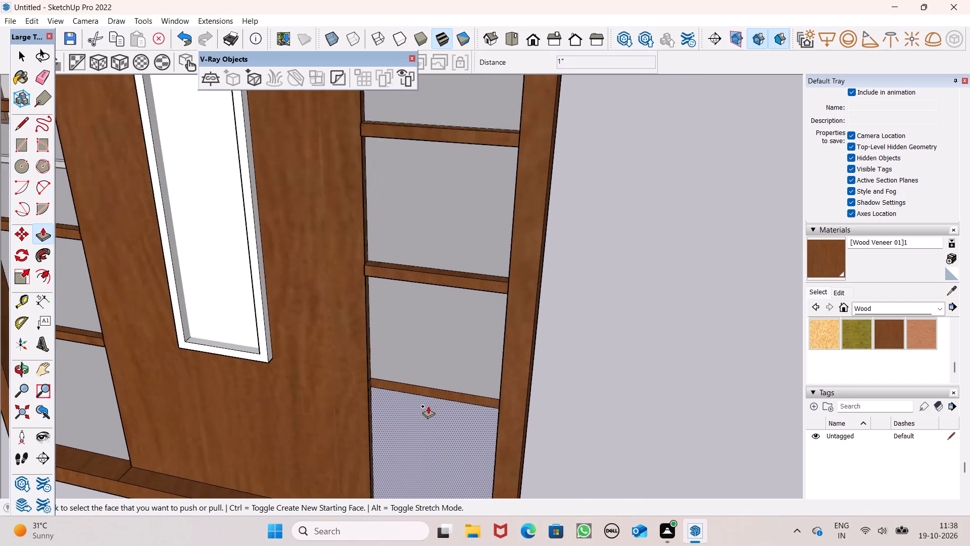
{"action": "scroll", "coordinate": [428, 406], "scroll_direction": "up", "scroll_amount": 3}
{"action": "left_click_drag", "start_coordinate": [433, 393], "coordinate": [396, 245]}
{"action": "left_click", "coordinate": [397, 244]}
{"action": "key", "text": "ctrl+z"}
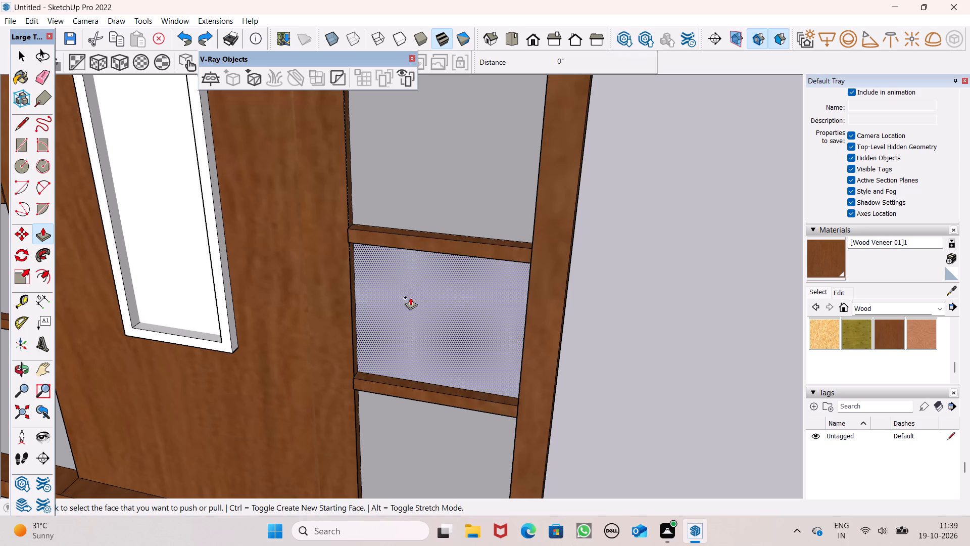
{"action": "scroll", "coordinate": [452, 370], "scroll_direction": "down", "scroll_amount": 4}
{"action": "key", "text": "space"}
{"action": "key", "text": "space"}
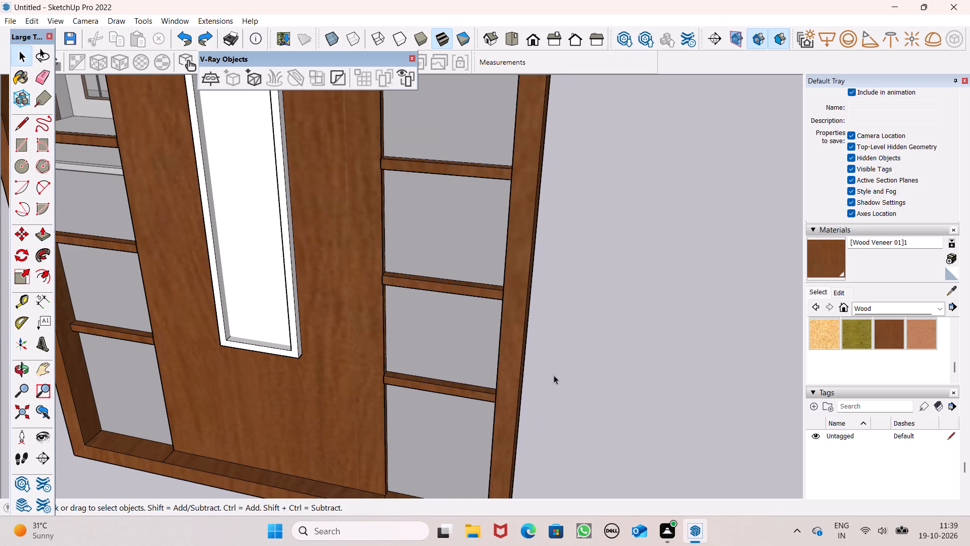
Inspect the front and back of the framed unit, checking the side-bay bars and the central pane.
{"action": "scroll", "coordinate": [554, 375], "scroll_direction": "down", "scroll_amount": 2}
{"action": "middle_click_drag", "start_coordinate": [559, 392], "coordinate": [0, 429]}
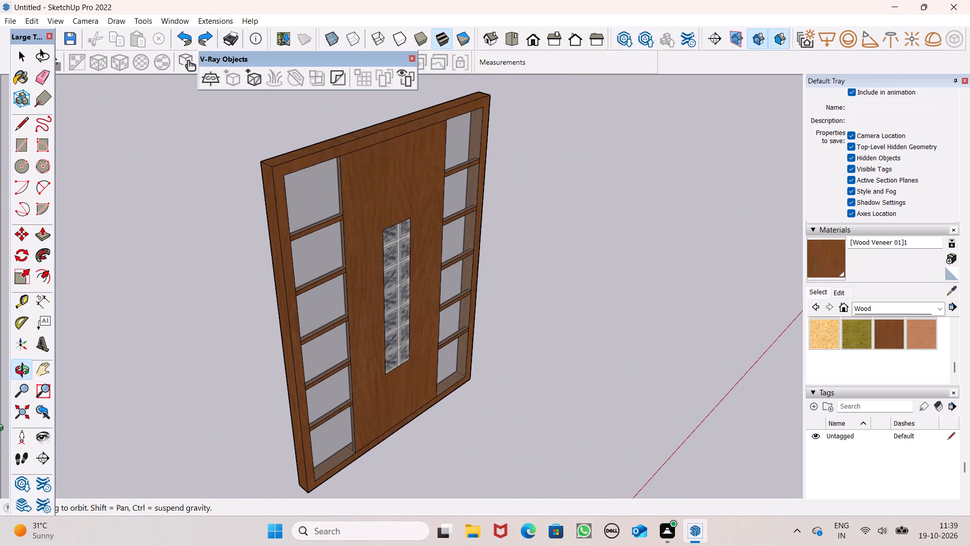
{"action": "middle_click_drag", "start_coordinate": [0, 429], "coordinate": [0, 428]}
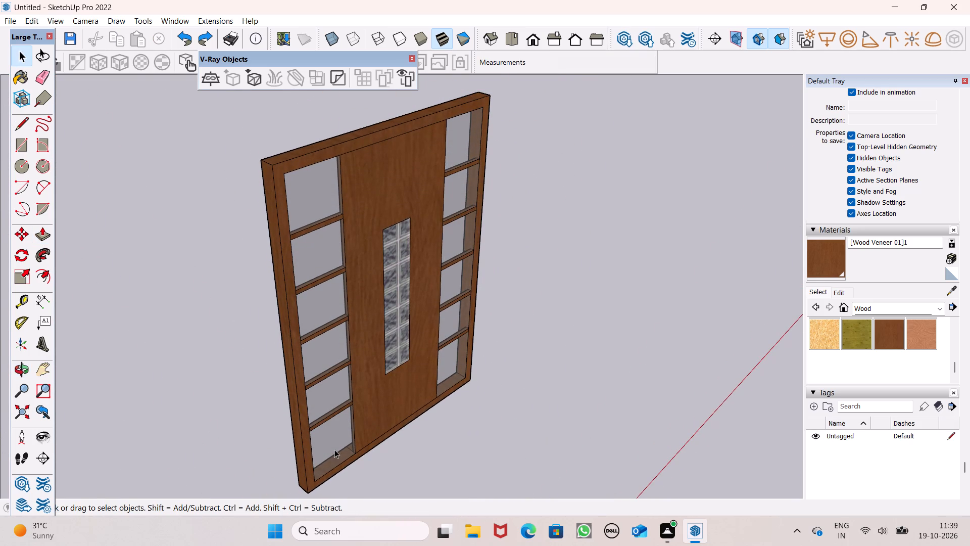
{"action": "scroll", "coordinate": [333, 449], "scroll_direction": "up", "scroll_amount": 7}
{"action": "scroll", "coordinate": [259, 424], "scroll_direction": "down", "scroll_amount": 1}
{"action": "middle_click_drag", "start_coordinate": [172, 451], "coordinate": [594, 407]}
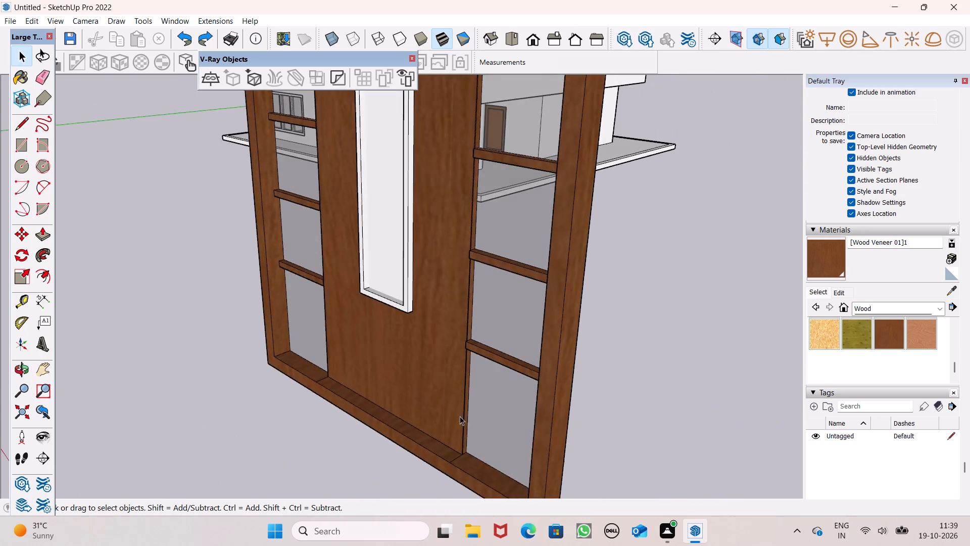
{"action": "scroll", "coordinate": [454, 419], "scroll_direction": "down", "scroll_amount": 5}
{"action": "middle_click_drag", "start_coordinate": [378, 414], "coordinate": [533, 399]}
{"action": "scroll", "coordinate": [496, 390], "scroll_direction": "down", "scroll_amount": 5}
{"action": "middle_click_drag", "start_coordinate": [429, 383], "coordinate": [467, 408]}
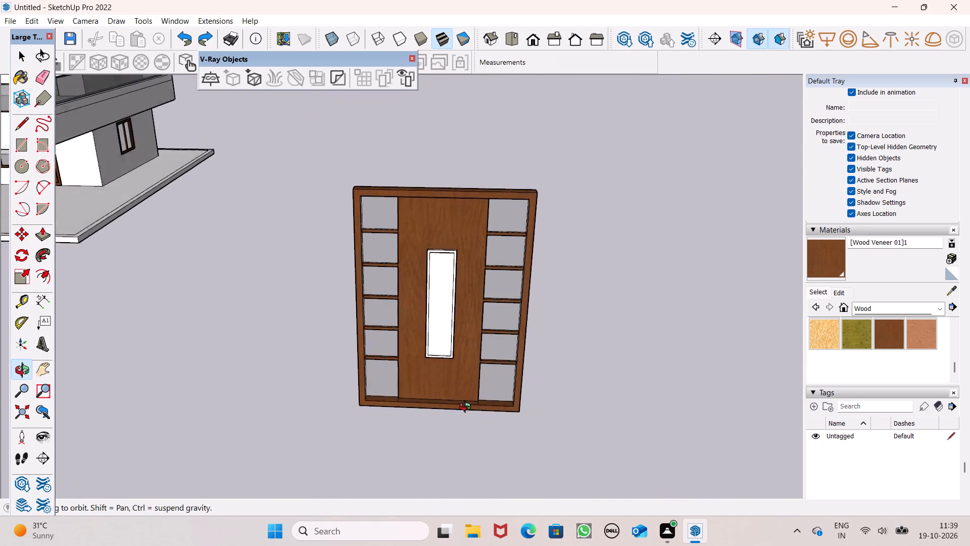
{"action": "middle_click_drag", "start_coordinate": [467, 408], "coordinate": [449, 359]}
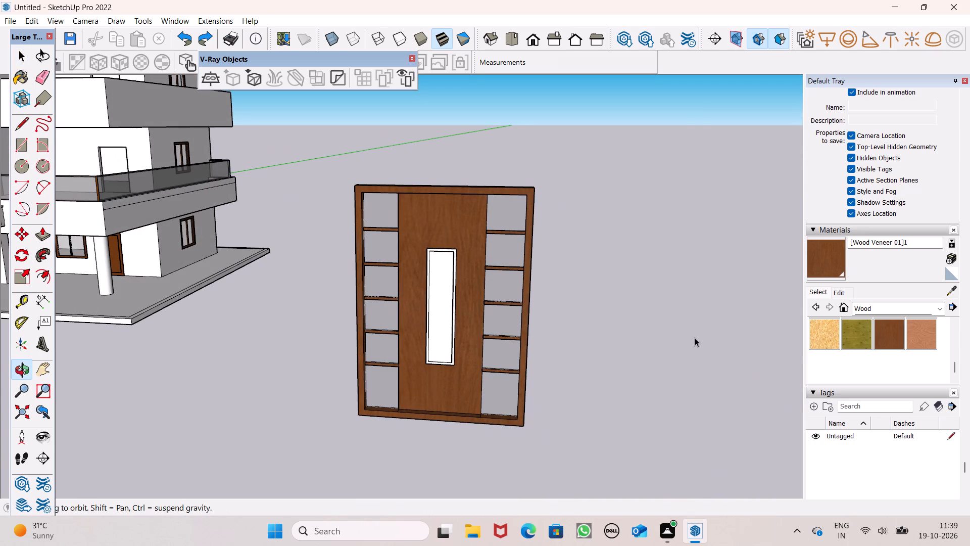
Paint the blank white side of the central pane with Translucent Glass Block Dark from the Glass and Mirrors materials.
{"action": "left_click", "coordinate": [884, 310]}
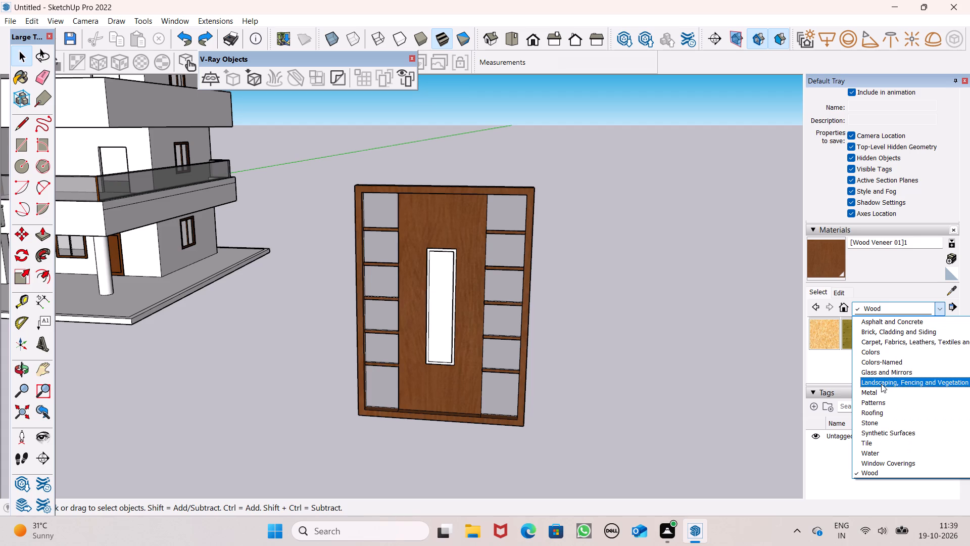
{"action": "left_click", "coordinate": [881, 374]}
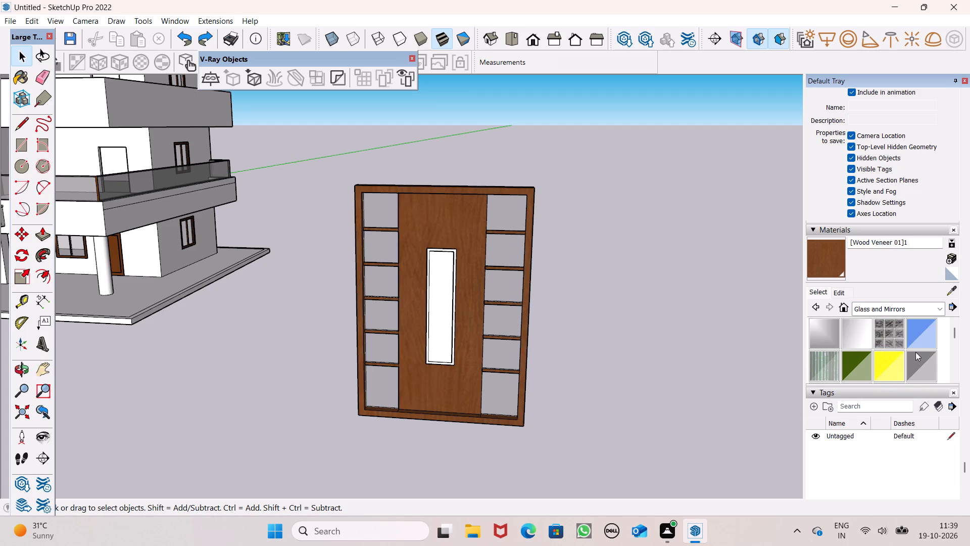
{"action": "scroll", "coordinate": [915, 351], "scroll_direction": "down", "scroll_amount": 1}
{"action": "scroll", "coordinate": [852, 350], "scroll_direction": "up", "scroll_amount": 2}
{"action": "left_click", "coordinate": [894, 393]}
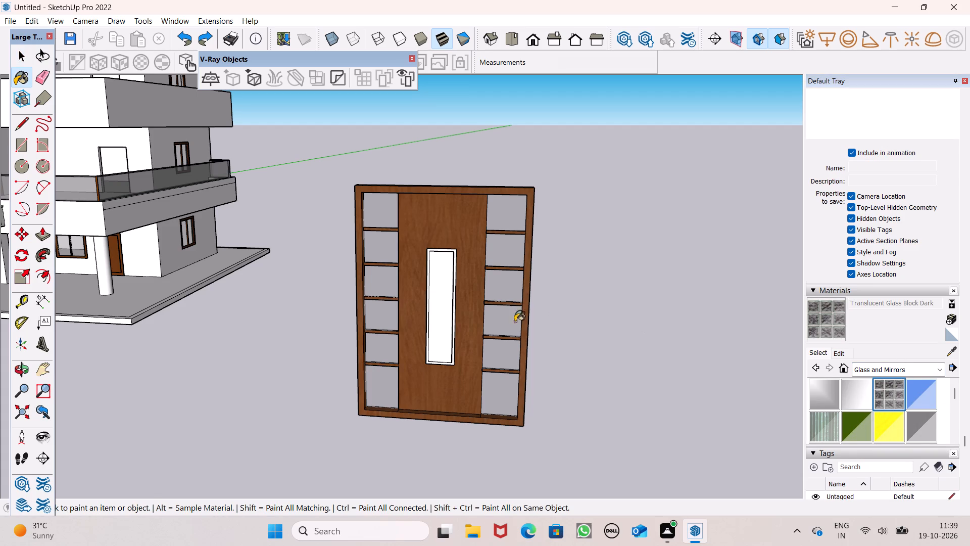
{"action": "scroll", "coordinate": [434, 320], "scroll_direction": "up", "scroll_amount": 4}
{"action": "left_click", "coordinate": [454, 323]}
Select the entire framed unit with its glass and bars and make it a group.
{"action": "middle_click_drag", "start_coordinate": [455, 330], "coordinate": [674, 329]}
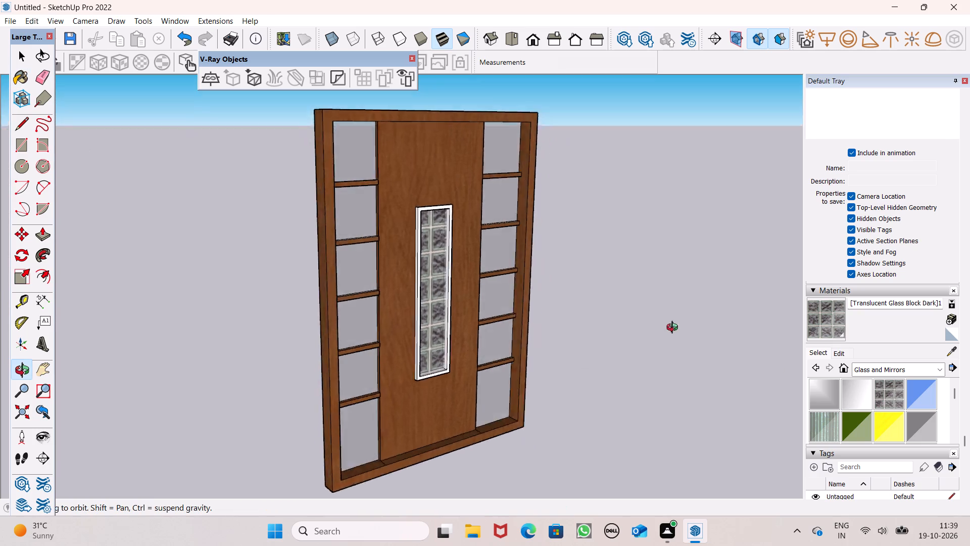
{"action": "middle_click_drag", "start_coordinate": [674, 329], "coordinate": [843, 327]}
{"action": "scroll", "coordinate": [850, 327], "scroll_direction": "up", "scroll_amount": 1}
{"action": "middle_click_drag", "start_coordinate": [261, 365], "coordinate": [0, 391]}
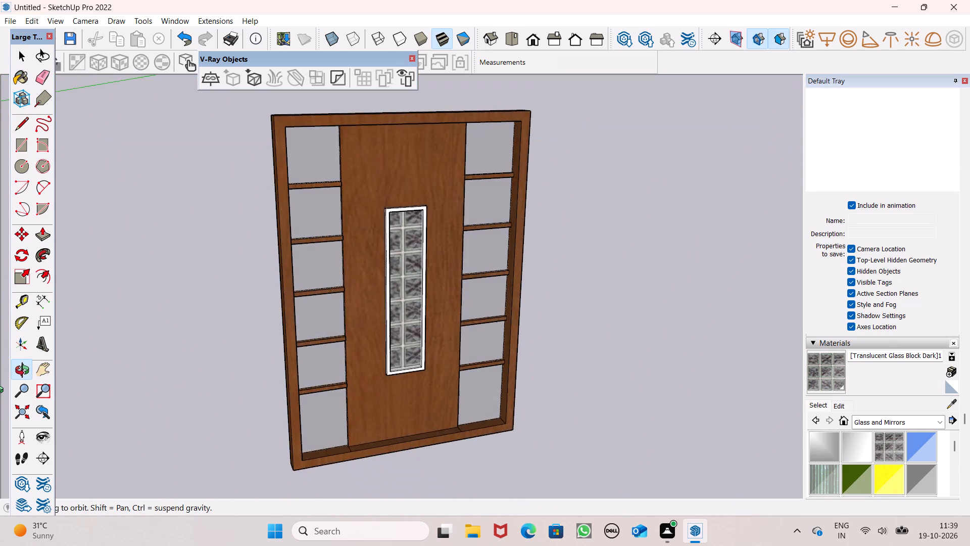
{"action": "middle_click_drag", "start_coordinate": [0, 391], "coordinate": [4, 394]}
{"action": "middle_click_drag", "start_coordinate": [284, 372], "coordinate": [158, 347]}
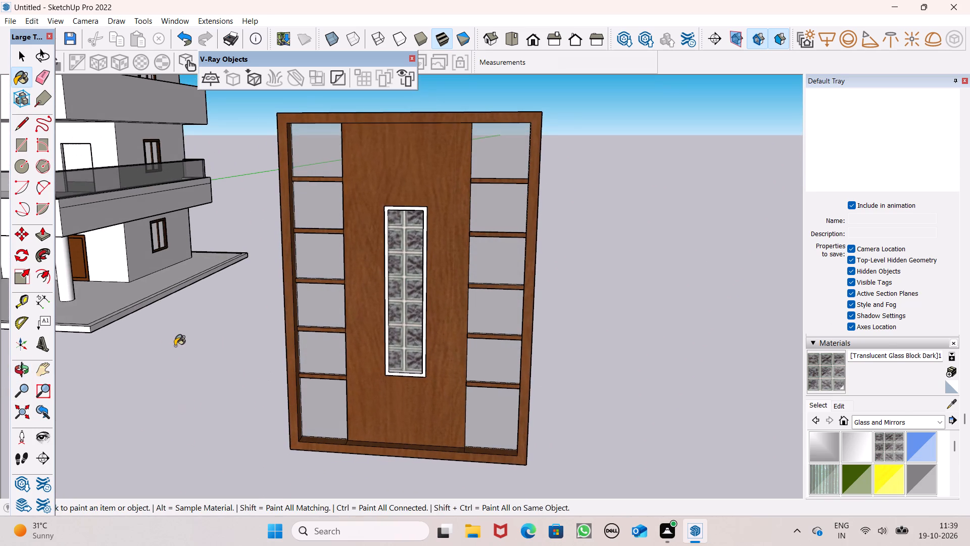
{"action": "key", "text": "space"}
{"action": "triple_click", "coordinate": [415, 397]}
{"action": "double_click", "coordinate": [415, 397]}
{"action": "right_click", "coordinate": [415, 397]}
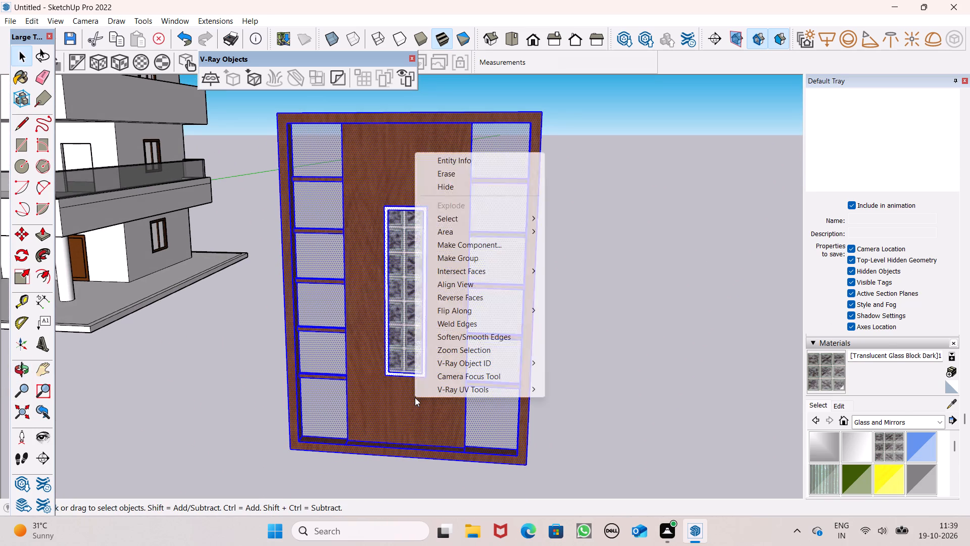
{"action": "left_click", "coordinate": [504, 259]}
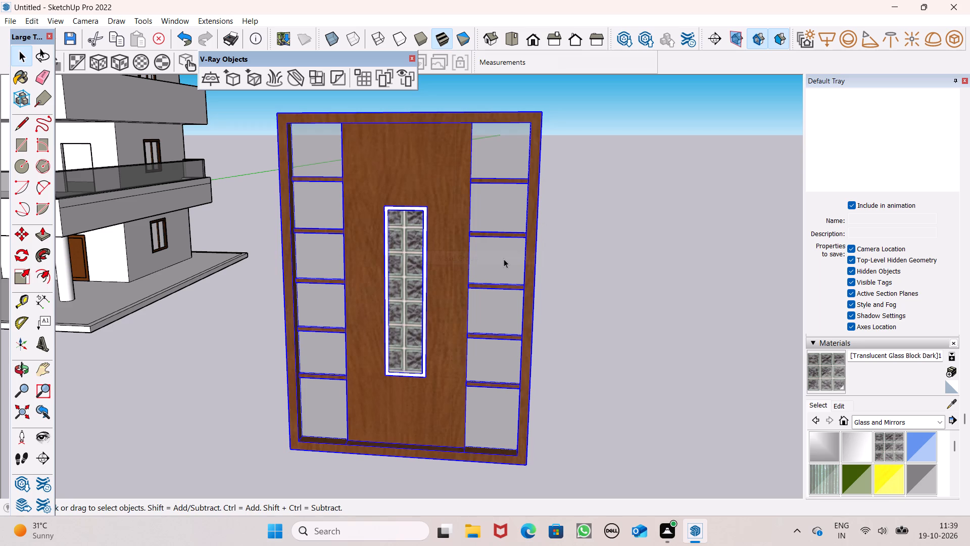
Move the framed unit group to the balcony opening and seat its lower right corner at floor level against the opening's right edge.
{"action": "key", "text": "m"}
{"action": "key", "text": "Return"}
{"action": "scroll", "coordinate": [521, 284], "scroll_direction": "down", "scroll_amount": 6}
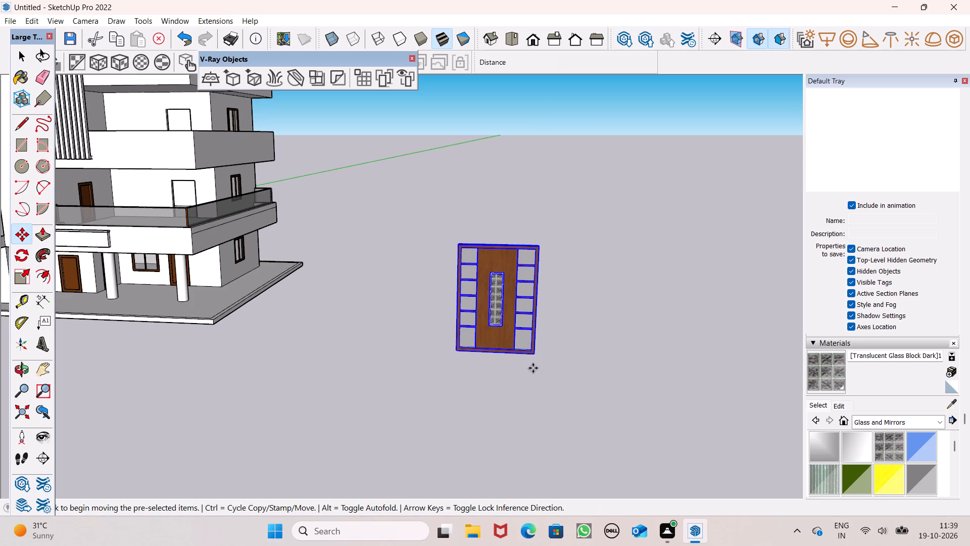
{"action": "left_click_drag", "start_coordinate": [538, 355], "coordinate": [182, 213]}
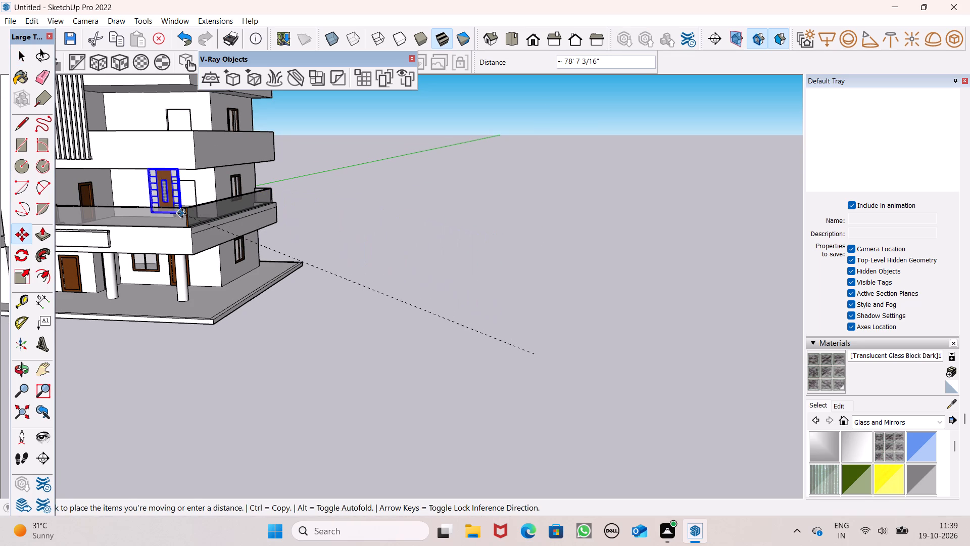
{"action": "left_click_drag", "start_coordinate": [182, 213], "coordinate": [182, 213]}
{"action": "scroll", "coordinate": [182, 206], "scroll_direction": "up", "scroll_amount": 16}
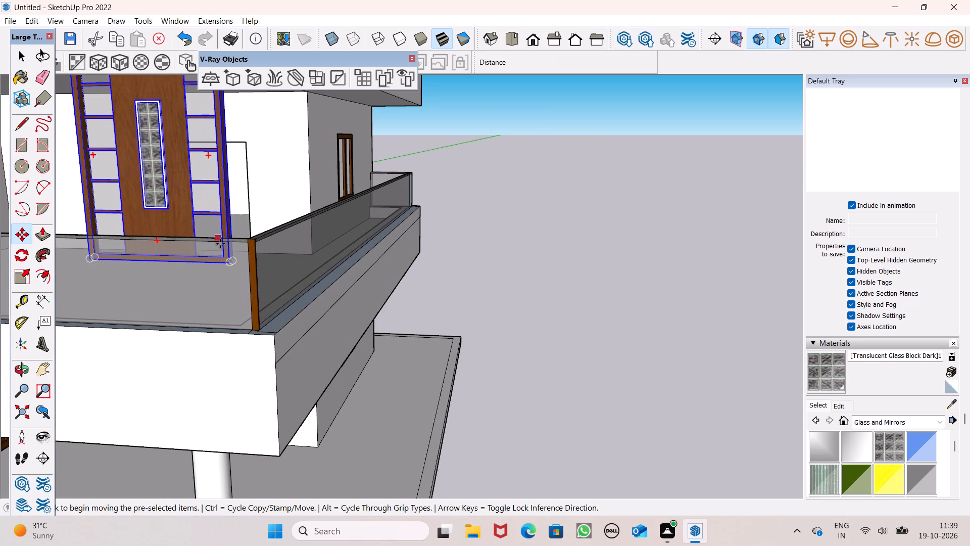
{"action": "left_click_drag", "start_coordinate": [228, 263], "coordinate": [249, 217]}
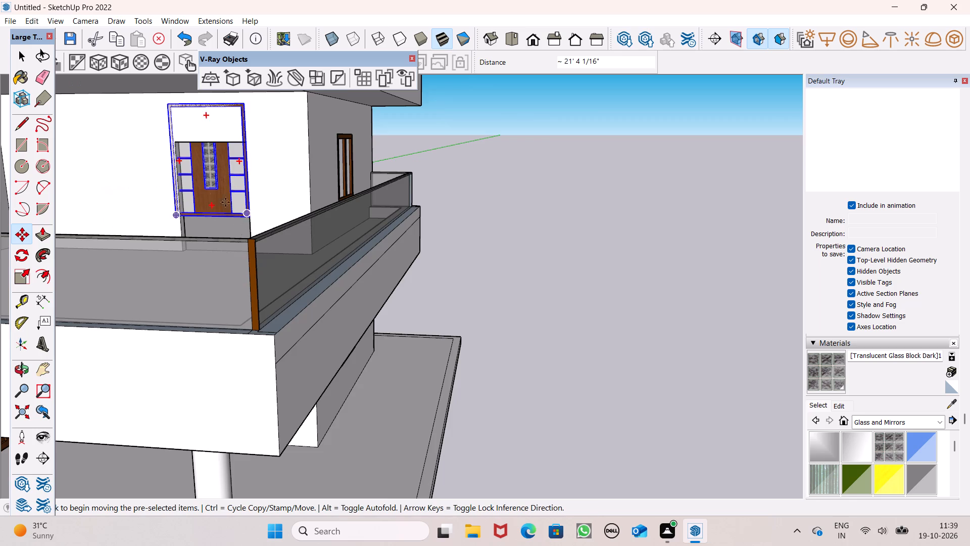
{"action": "scroll", "coordinate": [191, 188], "scroll_direction": "up", "scroll_amount": 8}
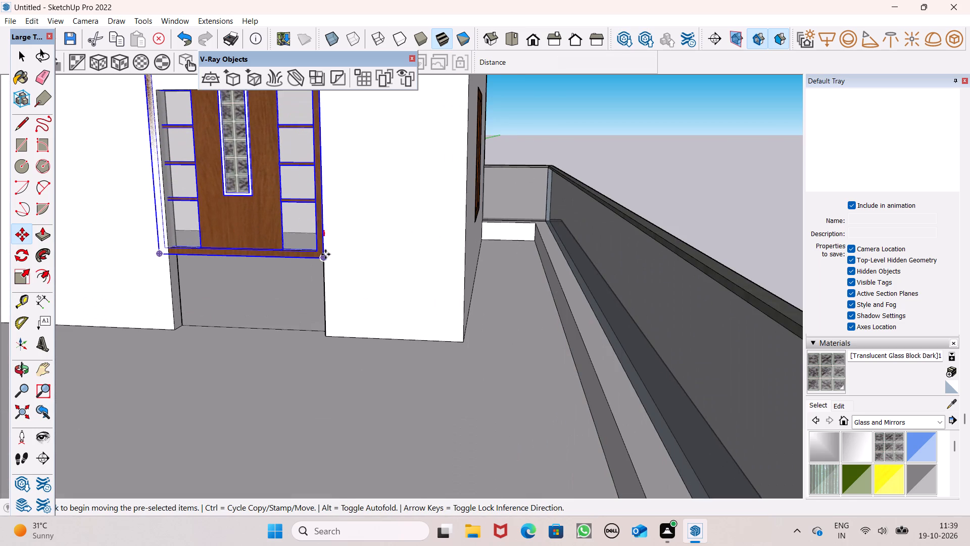
{"action": "left_click_drag", "start_coordinate": [325, 254], "coordinate": [327, 339]}
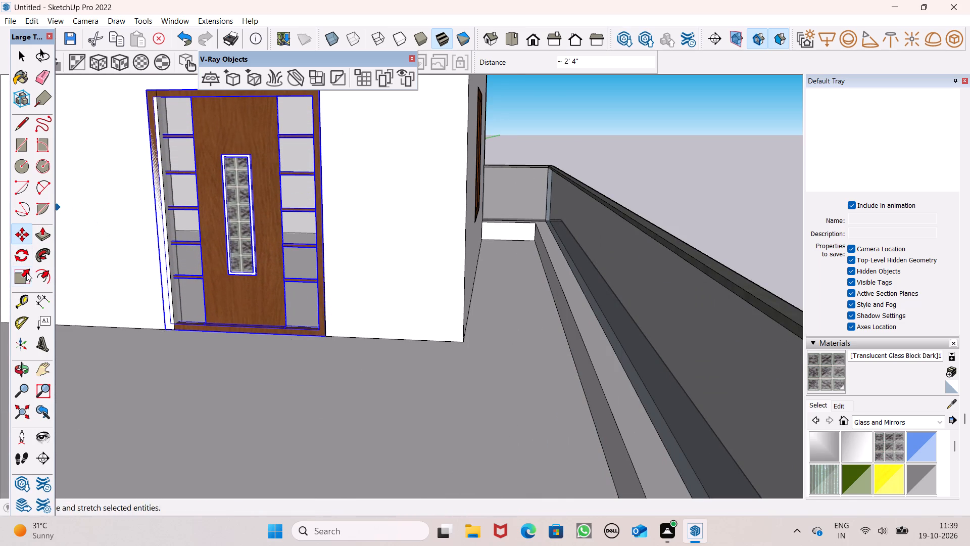
{"action": "scroll", "coordinate": [206, 289], "scroll_direction": "down", "scroll_amount": 2}
{"action": "scroll", "coordinate": [267, 272], "scroll_direction": "down", "scroll_amount": 4}
Move the framed unit about 8' straight out of the opening onto the balcony floor, and return to selecting.
{"action": "middle_click_drag", "start_coordinate": [258, 281], "coordinate": [338, 299]}
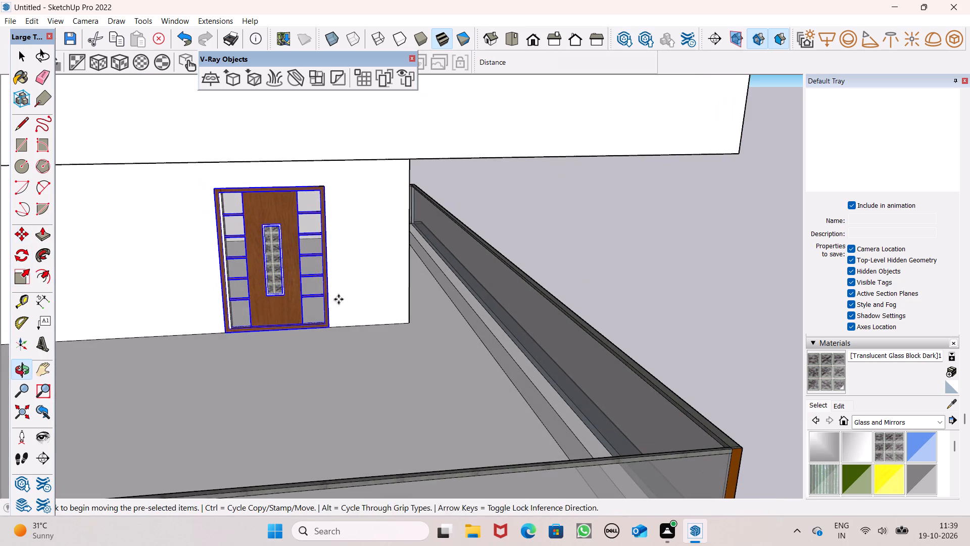
{"action": "left_click_drag", "start_coordinate": [328, 329], "coordinate": [425, 385]}
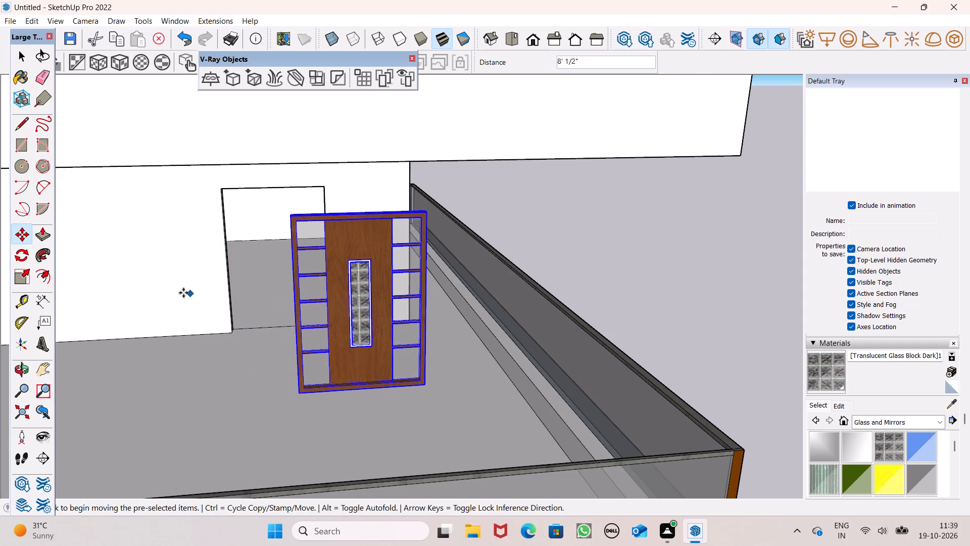
{"action": "middle_click_drag", "start_coordinate": [177, 302], "coordinate": [112, 319]}
{"action": "key", "text": "space"}
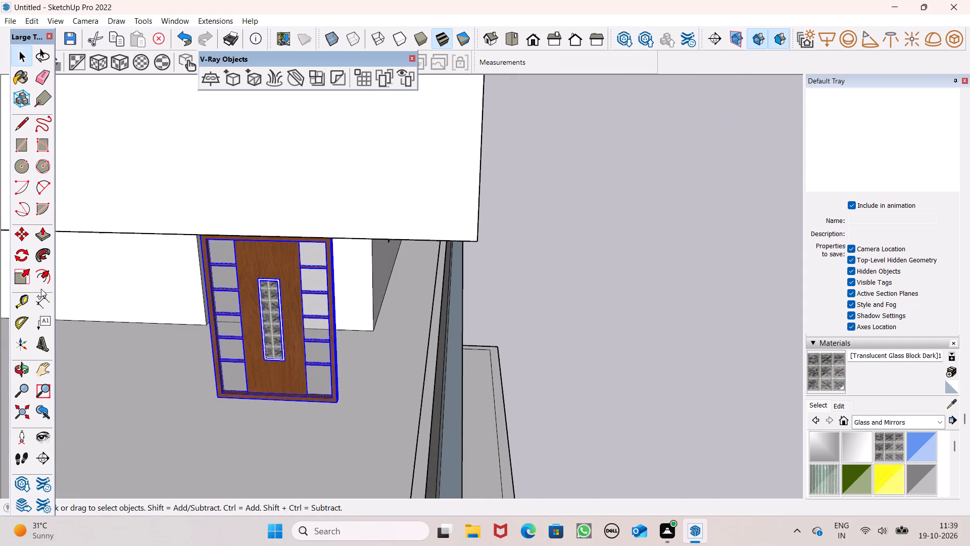
Widen the balcony opening by pushing its left jamb face back into the wall with Push/Pull.
{"action": "left_click", "coordinate": [40, 238]}
{"action": "scroll", "coordinate": [168, 279], "scroll_direction": "up", "scroll_amount": 6}
{"action": "scroll", "coordinate": [223, 293], "scroll_direction": "up", "scroll_amount": 4}
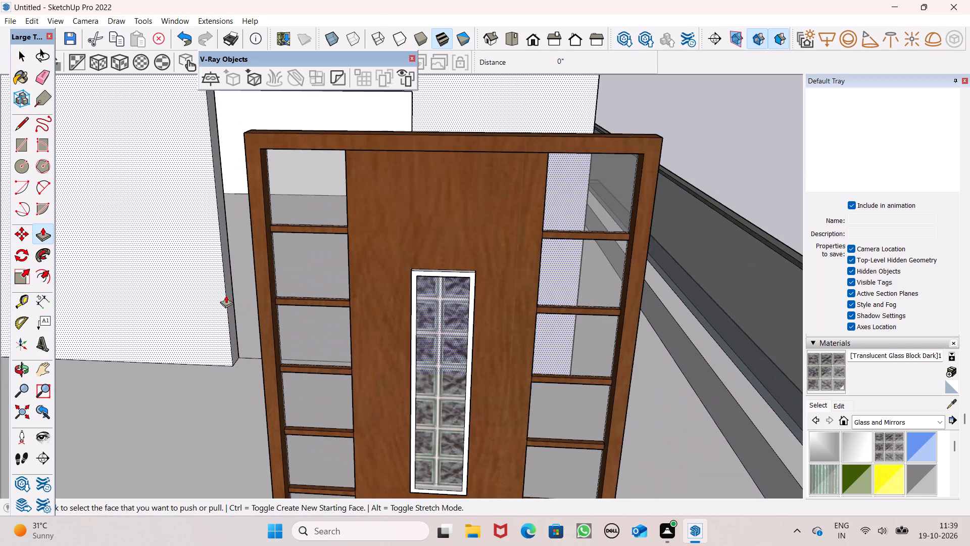
{"action": "scroll", "coordinate": [226, 295], "scroll_direction": "up", "scroll_amount": 1}
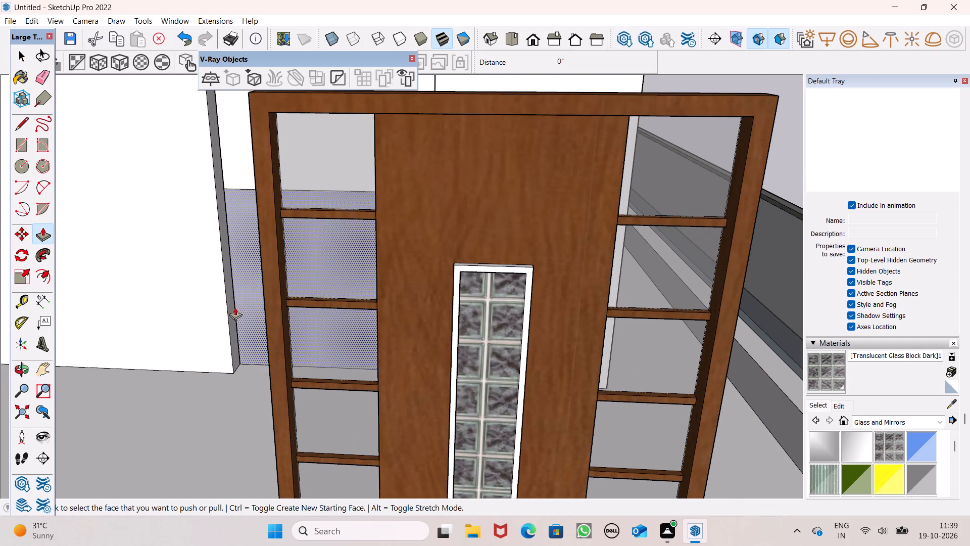
{"action": "left_click_drag", "start_coordinate": [232, 329], "coordinate": [212, 333]}
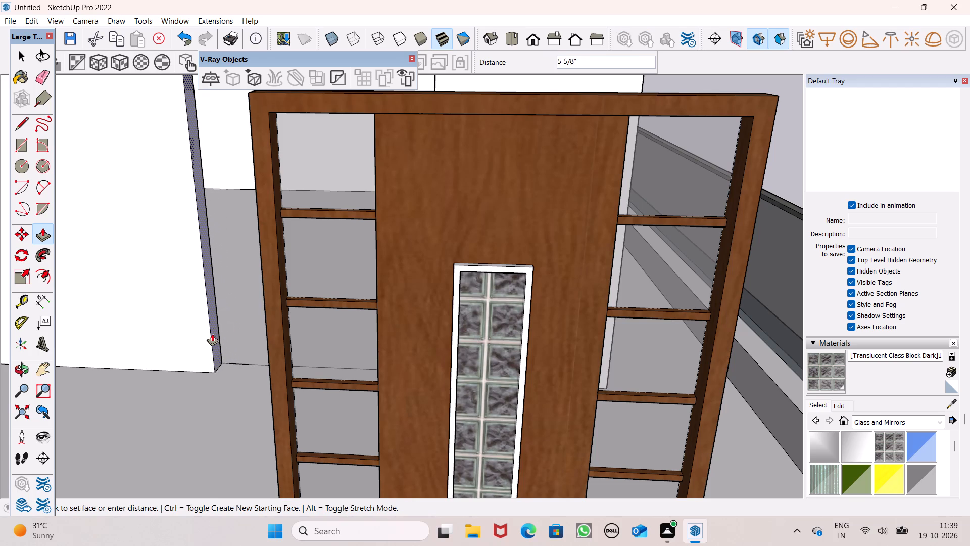
{"action": "left_click_drag", "start_coordinate": [212, 333], "coordinate": [201, 334]}
{"action": "key", "text": "space"}
Move the framed unit back into the widened opening, with its lower right corner on the opening's lower right corner.
{"action": "scroll", "coordinate": [232, 269], "scroll_direction": "down", "scroll_amount": 5}
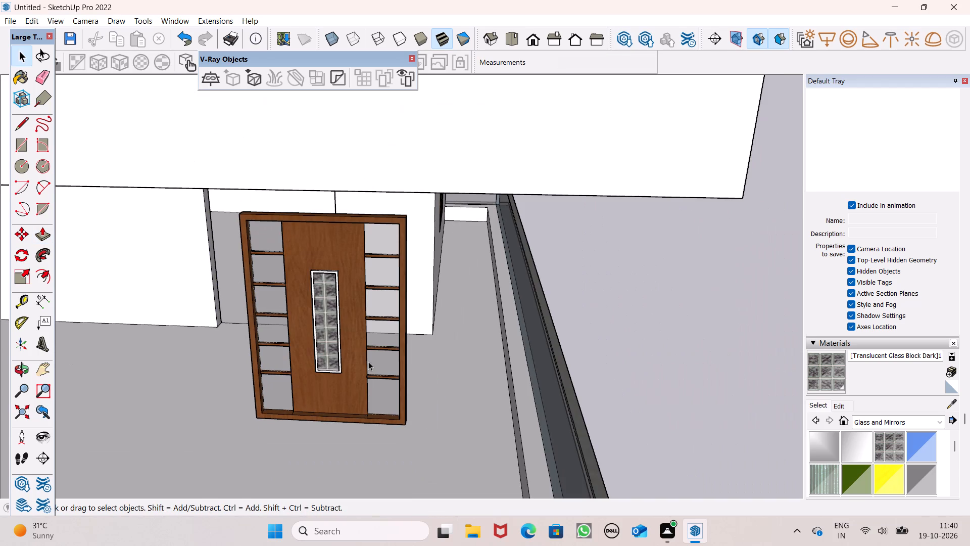
{"action": "left_click", "coordinate": [368, 361]}
{"action": "key", "text": "m"}
{"action": "key", "text": "Return"}
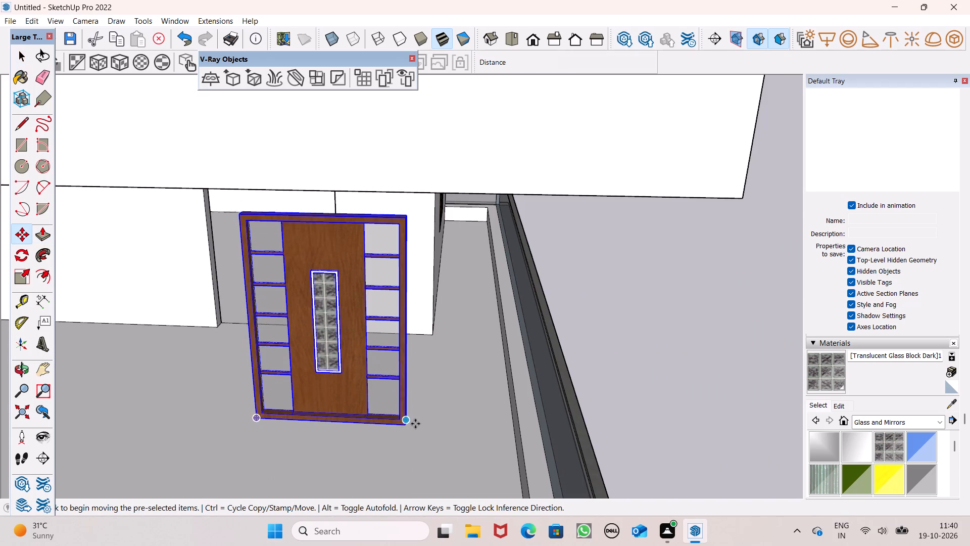
{"action": "left_click_drag", "start_coordinate": [405, 423], "coordinate": [327, 333]}
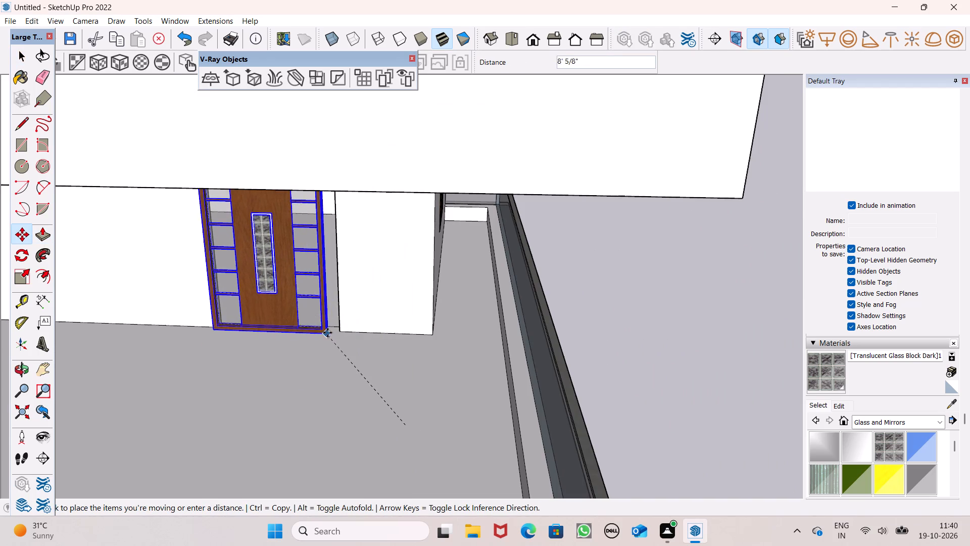
{"action": "left_click_drag", "start_coordinate": [327, 333], "coordinate": [337, 326]}
{"action": "scroll", "coordinate": [337, 326], "scroll_direction": "up", "scroll_amount": 7}
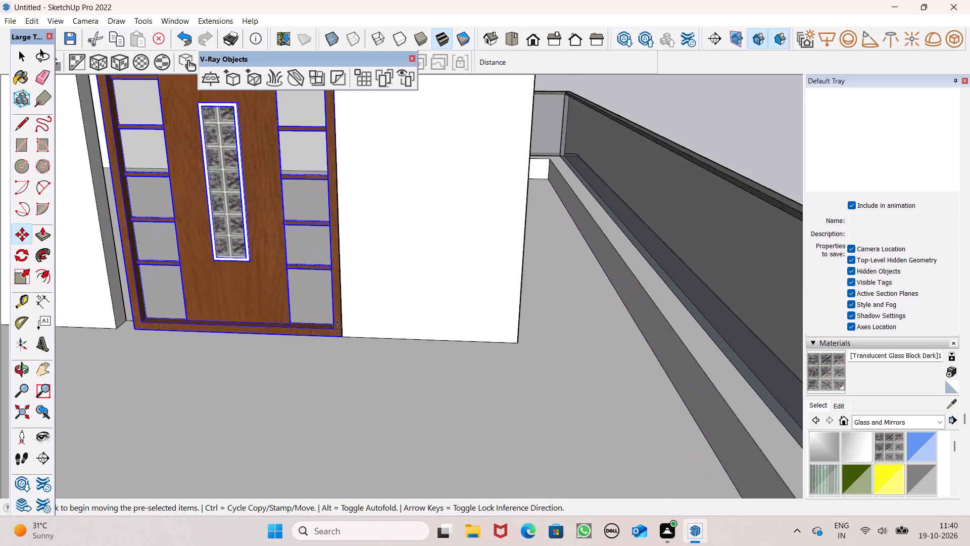
{"action": "scroll", "coordinate": [334, 331], "scroll_direction": "up", "scroll_amount": 8}
{"action": "middle_click_drag", "start_coordinate": [377, 363], "coordinate": [310, 366]}
{"action": "scroll", "coordinate": [316, 381], "scroll_direction": "up", "scroll_amount": 8}
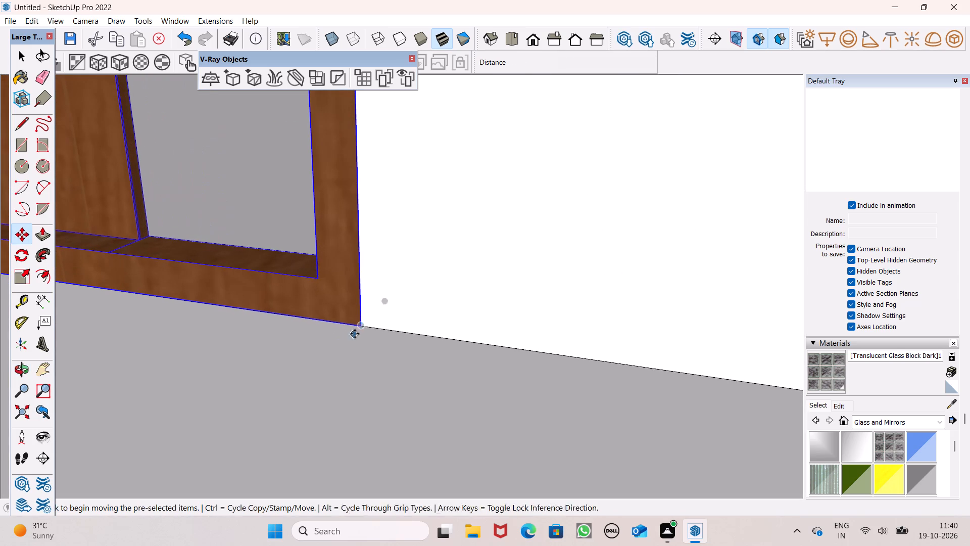
{"action": "key", "text": "space"}
{"action": "scroll", "coordinate": [383, 361], "scroll_direction": "down", "scroll_amount": 18}
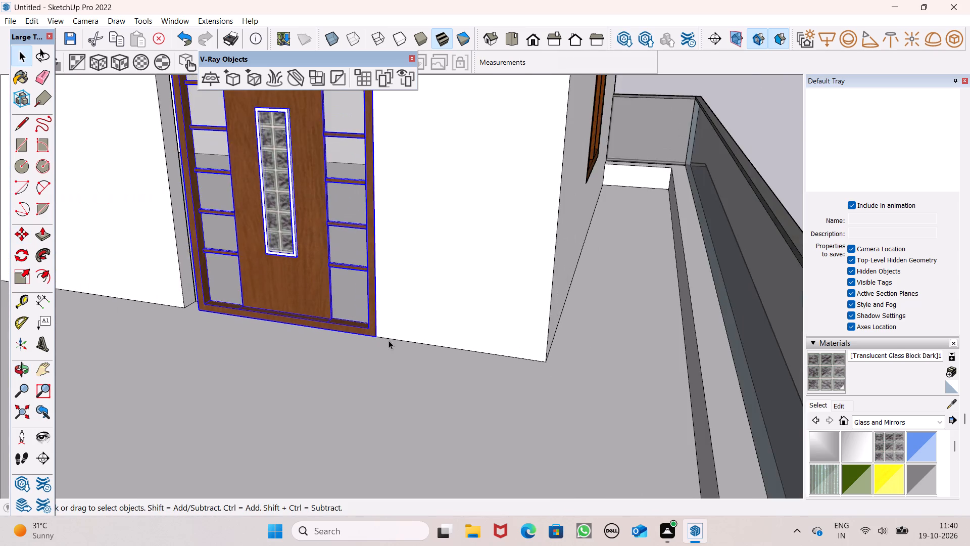
{"action": "scroll", "coordinate": [389, 340], "scroll_direction": "down", "scroll_amount": 8}
{"action": "left_click", "coordinate": [687, 276]}
Pull the opening's left jamb about 5 7/16" toward the framed unit to close the gap beside its frame.
{"action": "middle_click_drag", "start_coordinate": [364, 350], "coordinate": [424, 288]}
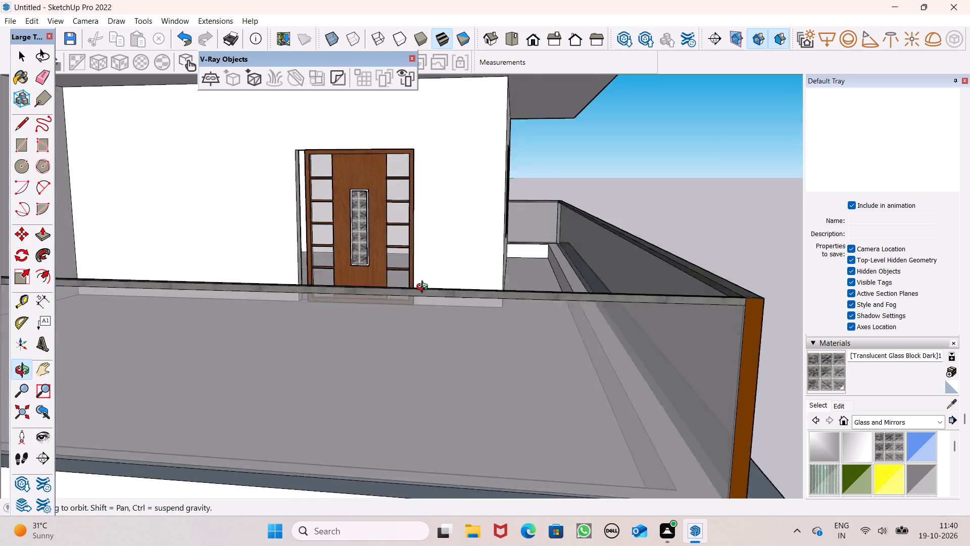
{"action": "middle_click_drag", "start_coordinate": [424, 288], "coordinate": [462, 306]}
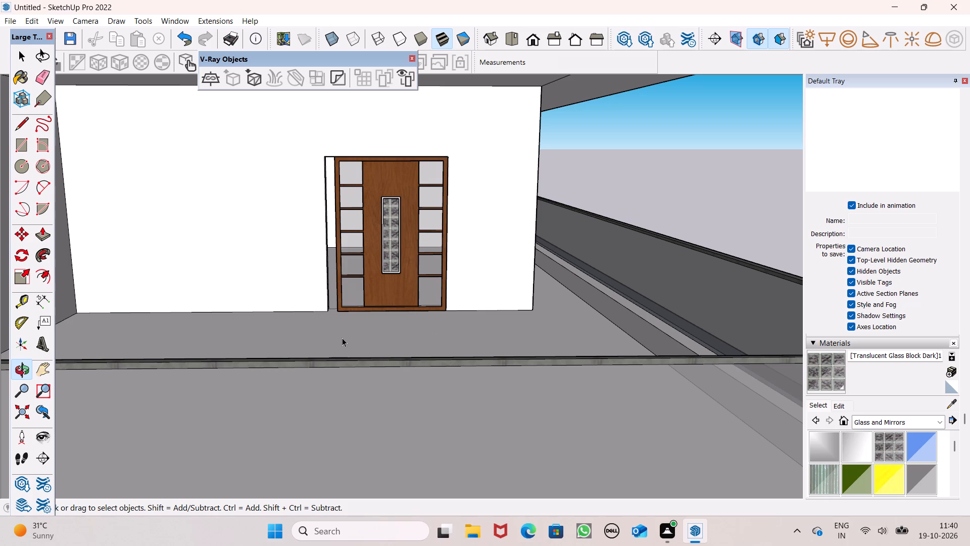
{"action": "middle_click_drag", "start_coordinate": [331, 308], "coordinate": [367, 351]}
{"action": "scroll", "coordinate": [366, 351], "scroll_direction": "up", "scroll_amount": 8}
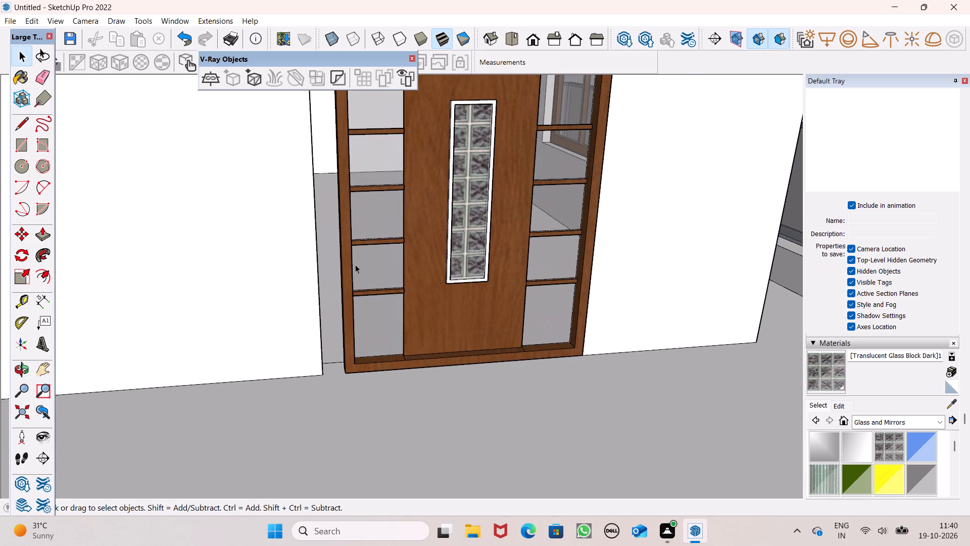
{"action": "left_click", "coordinate": [355, 264]}
{"action": "middle_click_drag", "start_coordinate": [356, 333], "coordinate": [257, 350]}
{"action": "scroll", "coordinate": [257, 350], "scroll_direction": "up", "scroll_amount": 1}
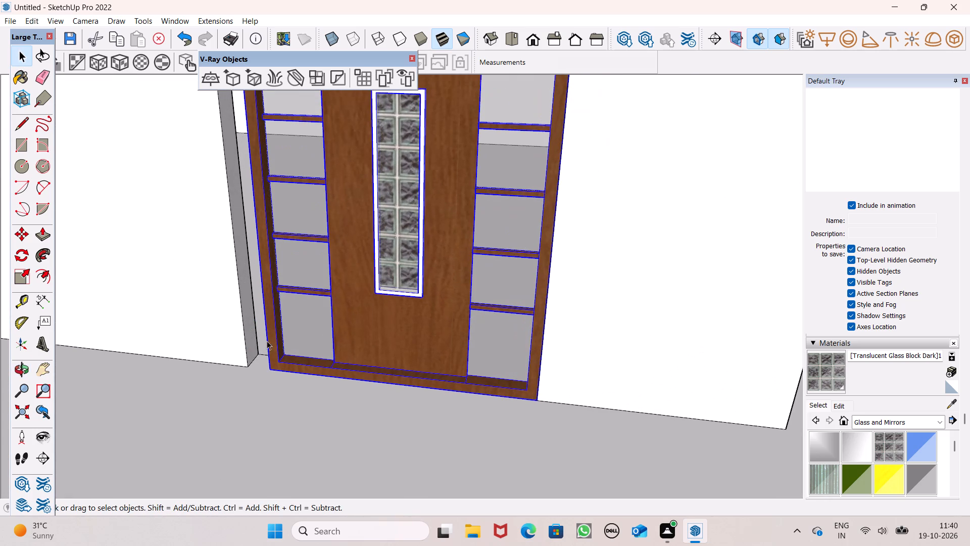
{"action": "left_click", "coordinate": [203, 381]}
{"action": "left_click", "coordinate": [253, 352]}
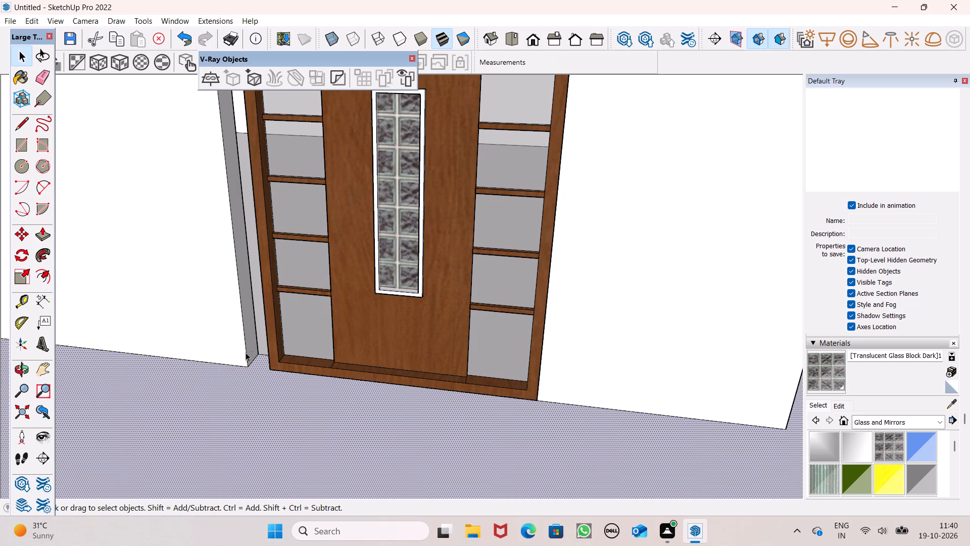
{"action": "left_click", "coordinate": [34, 233]}
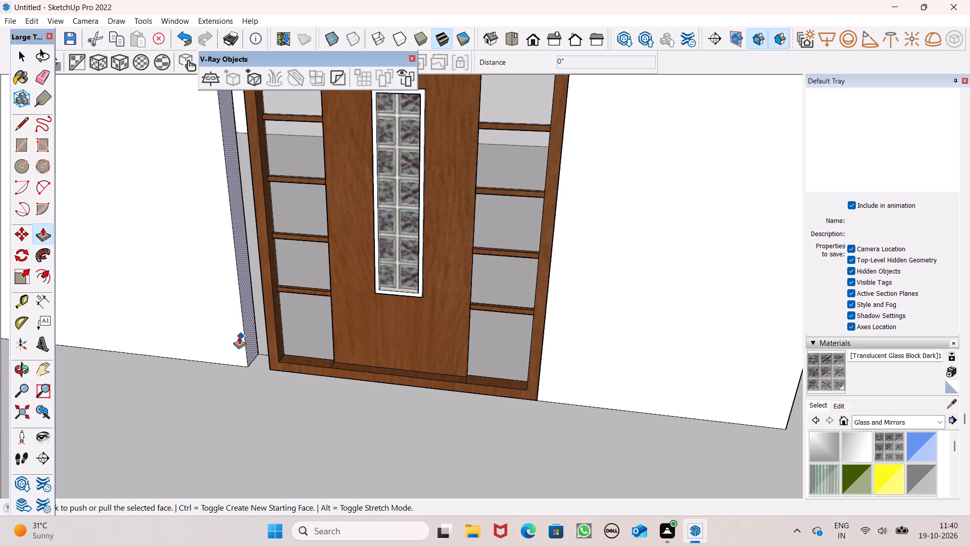
{"action": "left_click_drag", "start_coordinate": [251, 331], "coordinate": [269, 337]}
Examine the fitted unit in the balcony opening from several angles and in the context of the whole house front.
{"action": "scroll", "coordinate": [223, 370], "scroll_direction": "down", "scroll_amount": 6}
{"action": "left_click", "coordinate": [531, 51]}
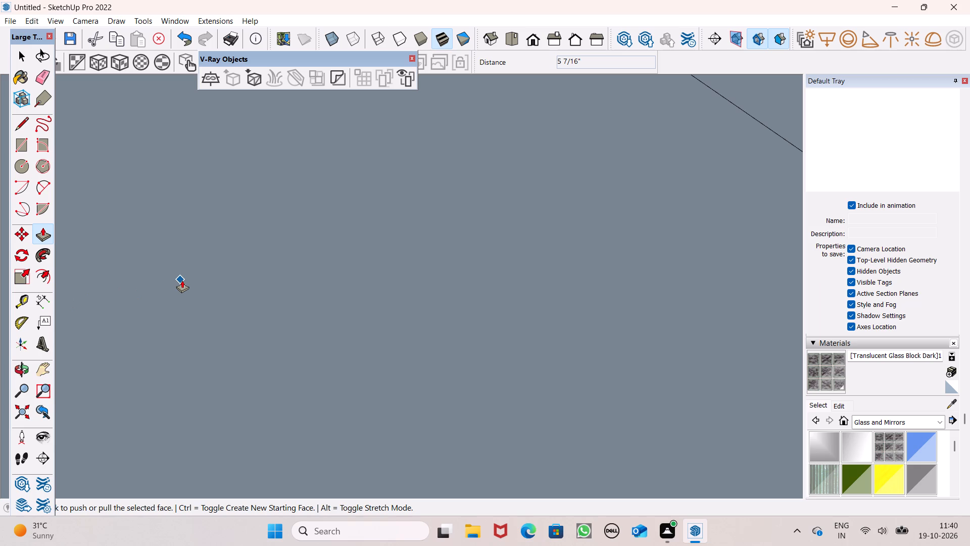
{"action": "scroll", "coordinate": [312, 294], "scroll_direction": "down", "scroll_amount": 6}
{"action": "scroll", "coordinate": [388, 245], "scroll_direction": "down", "scroll_amount": 11}
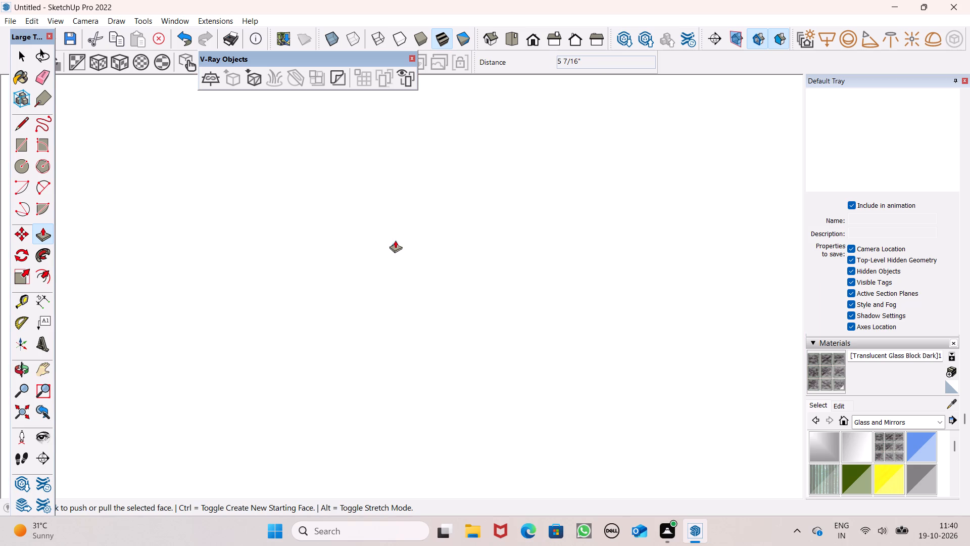
{"action": "scroll", "coordinate": [402, 229], "scroll_direction": "down", "scroll_amount": 12}
{"action": "scroll", "coordinate": [421, 268], "scroll_direction": "down", "scroll_amount": 10}
{"action": "scroll", "coordinate": [175, 19], "scroll_direction": "down", "scroll_amount": 5}
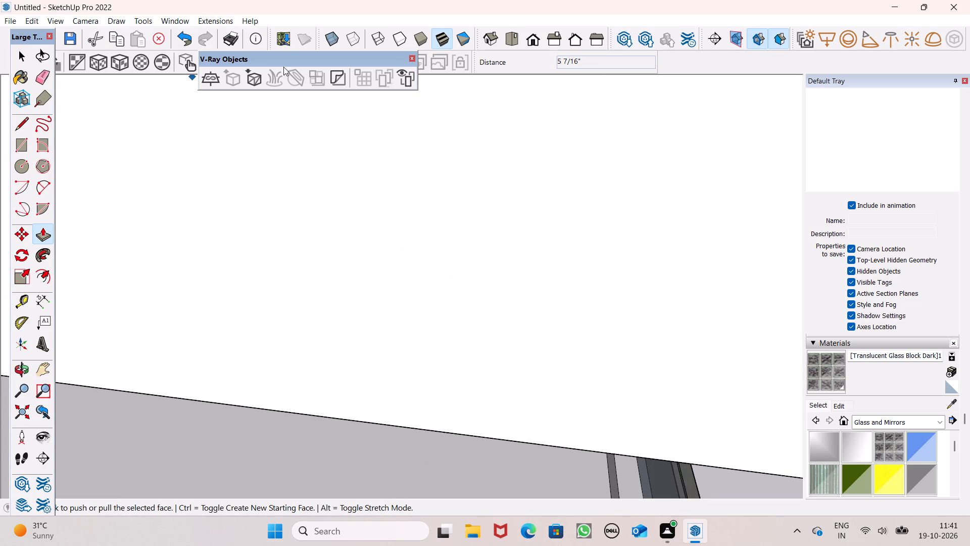
{"action": "scroll", "coordinate": [315, 134], "scroll_direction": "down", "scroll_amount": 18}
{"action": "middle_click_drag", "start_coordinate": [347, 283], "coordinate": [343, 190]}
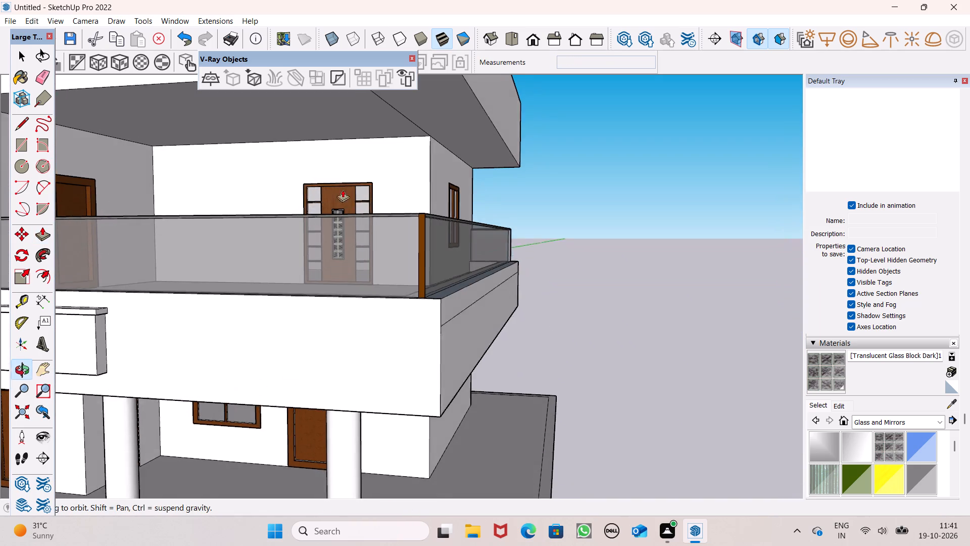
{"action": "middle_click_drag", "start_coordinate": [343, 190], "coordinate": [339, 188]}
{"action": "key", "text": "space"}
{"action": "scroll", "coordinate": [352, 192], "scroll_direction": "up", "scroll_amount": 6}
{"action": "key", "text": "space"}
{"action": "scroll", "coordinate": [362, 218], "scroll_direction": "up", "scroll_amount": 6}
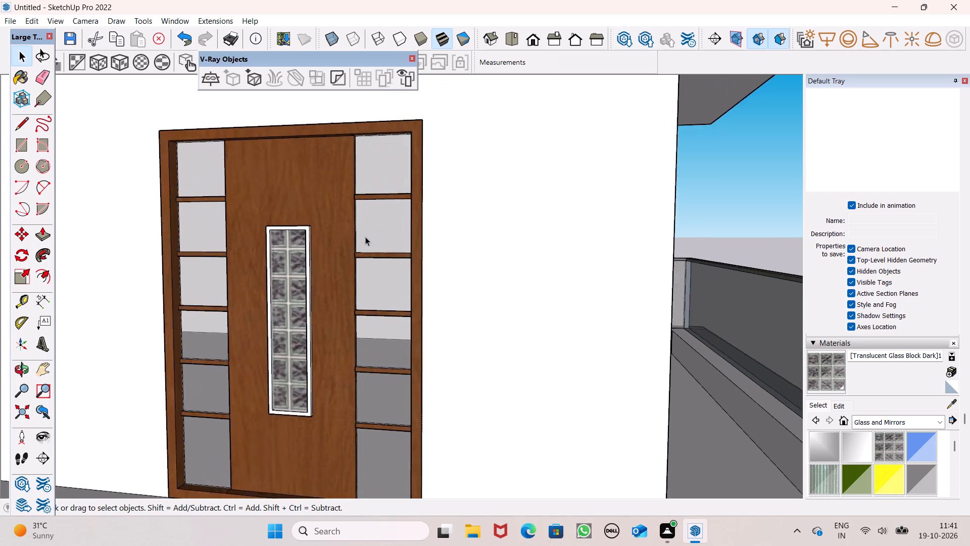
{"action": "scroll", "coordinate": [365, 237], "scroll_direction": "up", "scroll_amount": 2}
{"action": "middle_click_drag", "start_coordinate": [370, 282], "coordinate": [209, 285]}
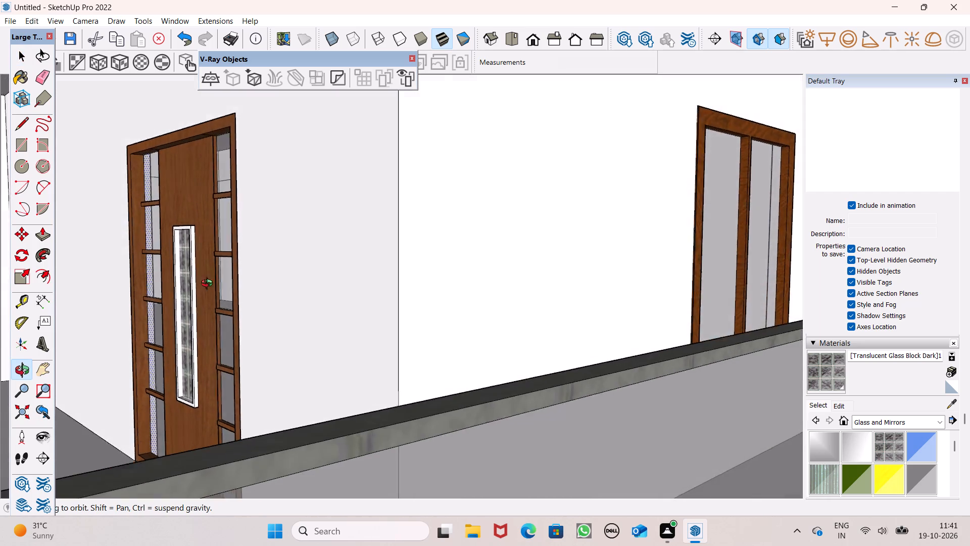
{"action": "middle_click_drag", "start_coordinate": [209, 285], "coordinate": [629, 285]}
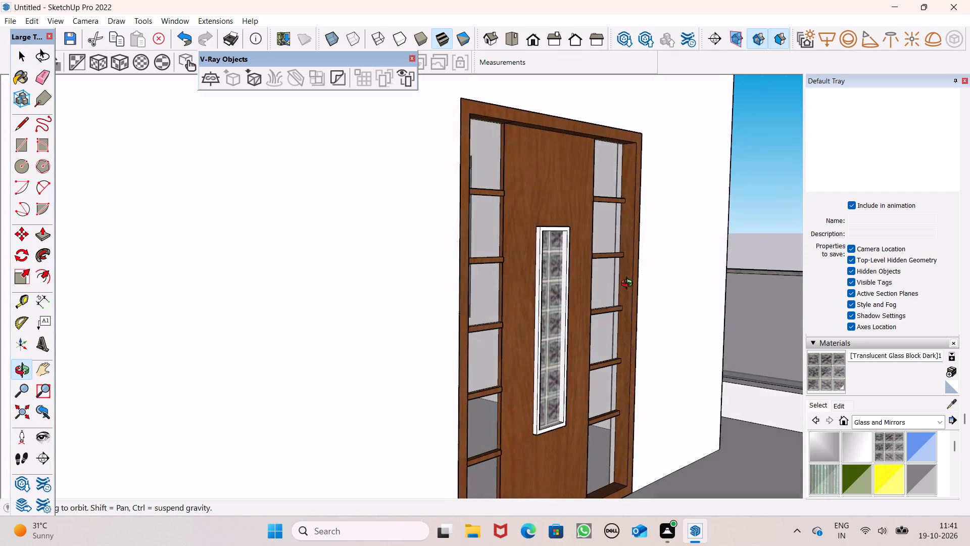
{"action": "middle_click_drag", "start_coordinate": [629, 285], "coordinate": [543, 208]}
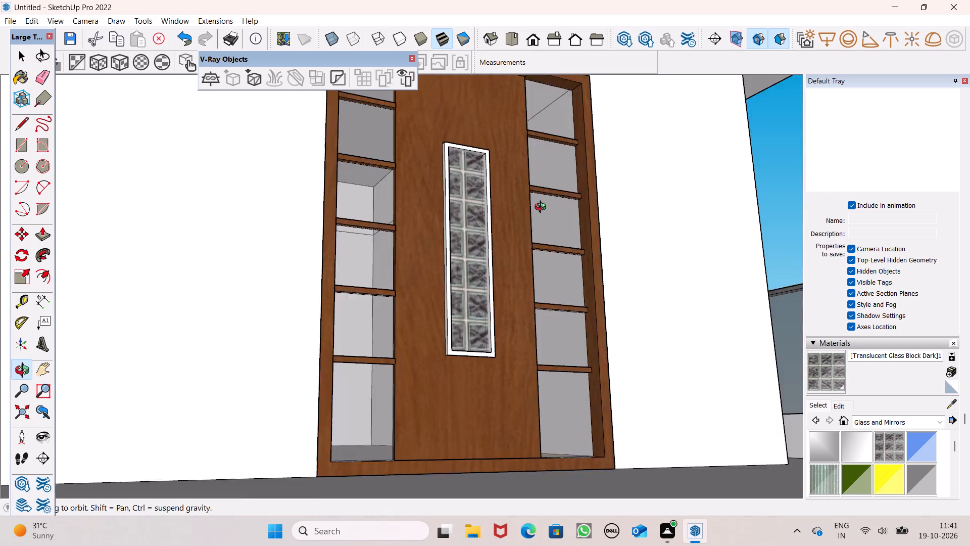
{"action": "middle_click_drag", "start_coordinate": [543, 208], "coordinate": [532, 110]}
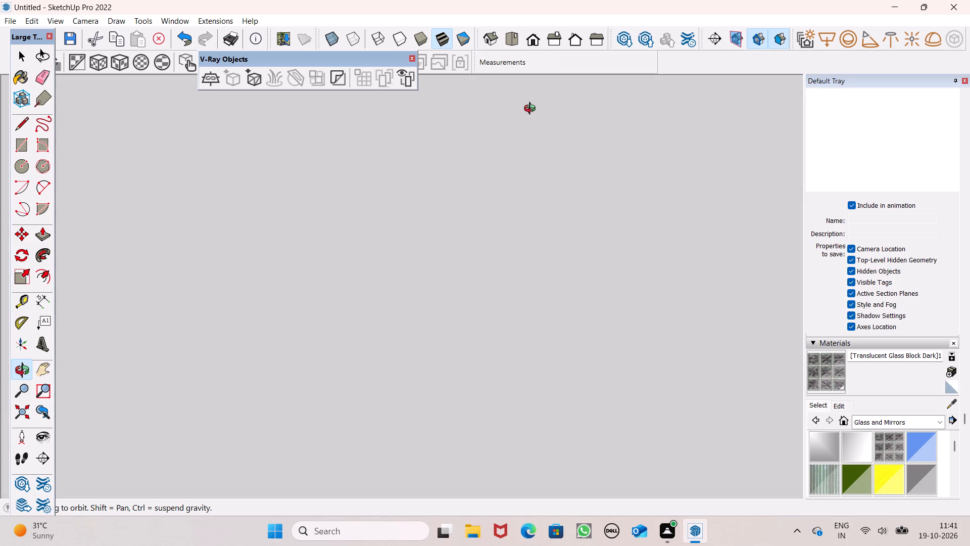
{"action": "middle_click_drag", "start_coordinate": [532, 110], "coordinate": [513, 321]}
{"action": "scroll", "coordinate": [487, 244], "scroll_direction": "up", "scroll_amount": 1}
{"action": "scroll", "coordinate": [463, 180], "scroll_direction": "down", "scroll_amount": 16}
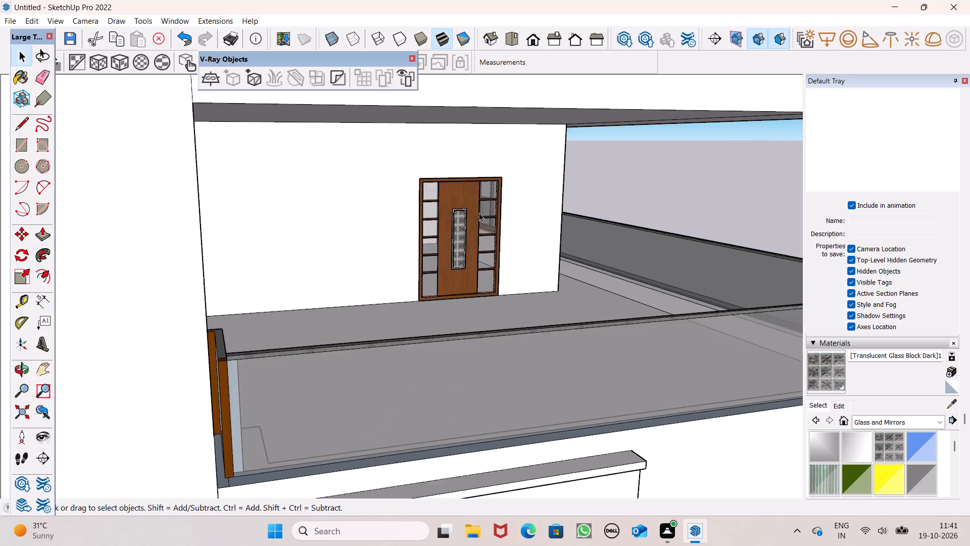
{"action": "scroll", "coordinate": [479, 213], "scroll_direction": "down", "scroll_amount": 8}
{"action": "middle_click_drag", "start_coordinate": [524, 245], "coordinate": [430, 269]}
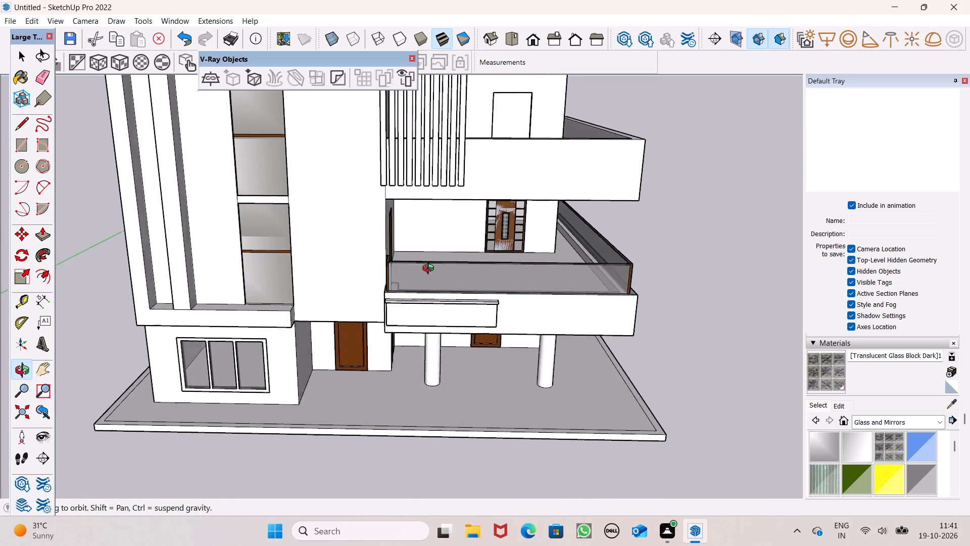
Copy the wood-veneer glazed unit from the balcony opening straight up to the balcony parapet of the floor above.
{"action": "middle_click_drag", "start_coordinate": [430, 269], "coordinate": [365, 275]}
{"action": "scroll", "coordinate": [405, 262], "scroll_direction": "up", "scroll_amount": 7}
{"action": "scroll", "coordinate": [615, 245], "scroll_direction": "up", "scroll_amount": 5}
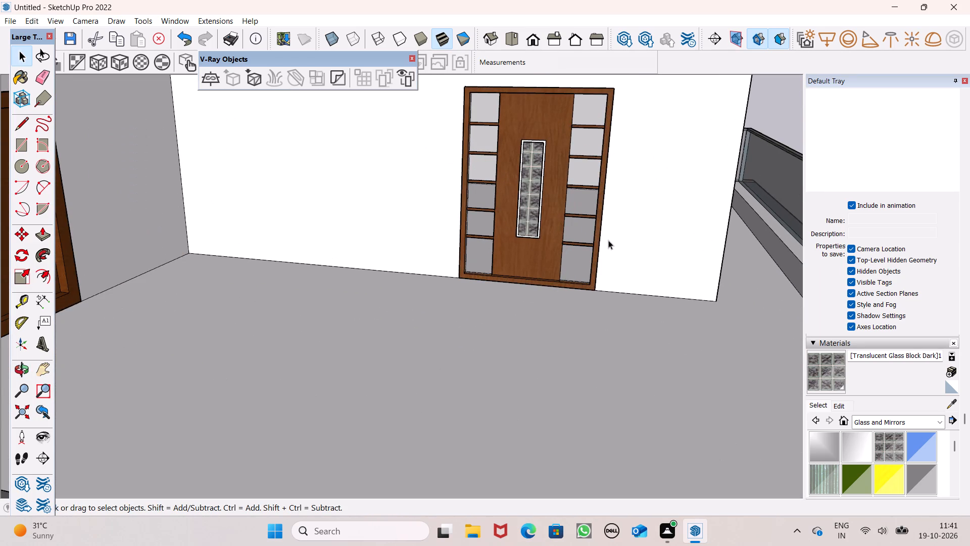
{"action": "left_click", "coordinate": [548, 243]}
{"action": "scroll", "coordinate": [551, 249], "scroll_direction": "down", "scroll_amount": 9}
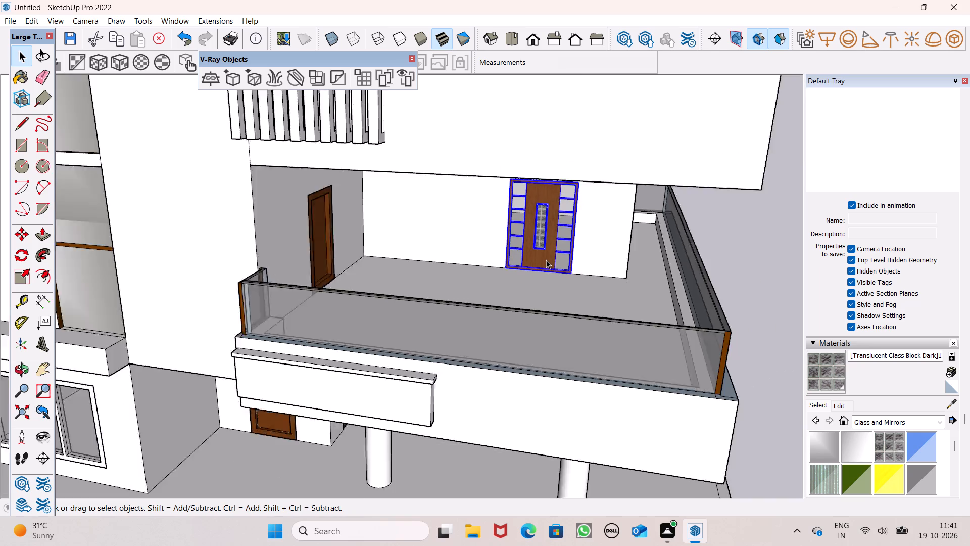
{"action": "scroll", "coordinate": [546, 260], "scroll_direction": "down", "scroll_amount": 1}
{"action": "key", "text": "m"}
{"action": "key", "text": "Return"}
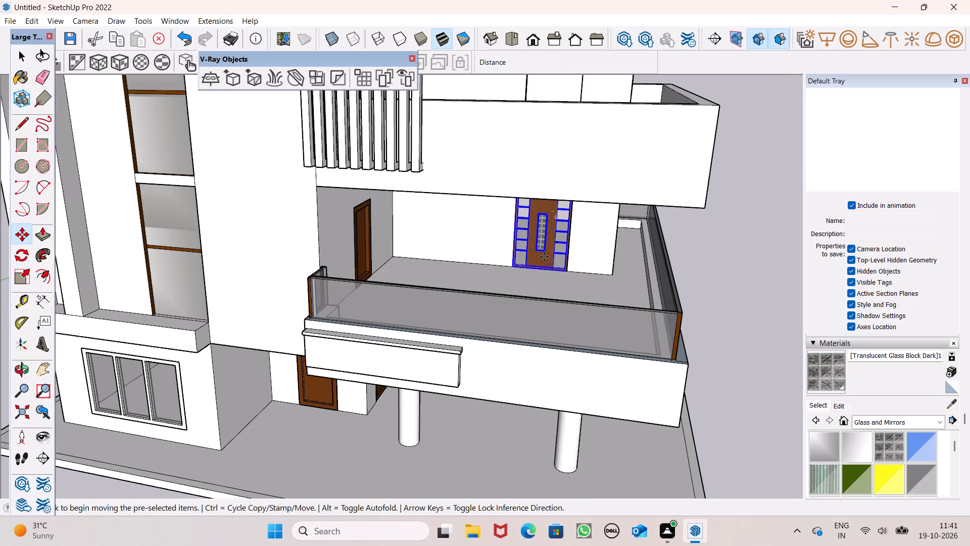
{"action": "left_click_drag", "start_coordinate": [569, 272], "coordinate": [570, 250]}
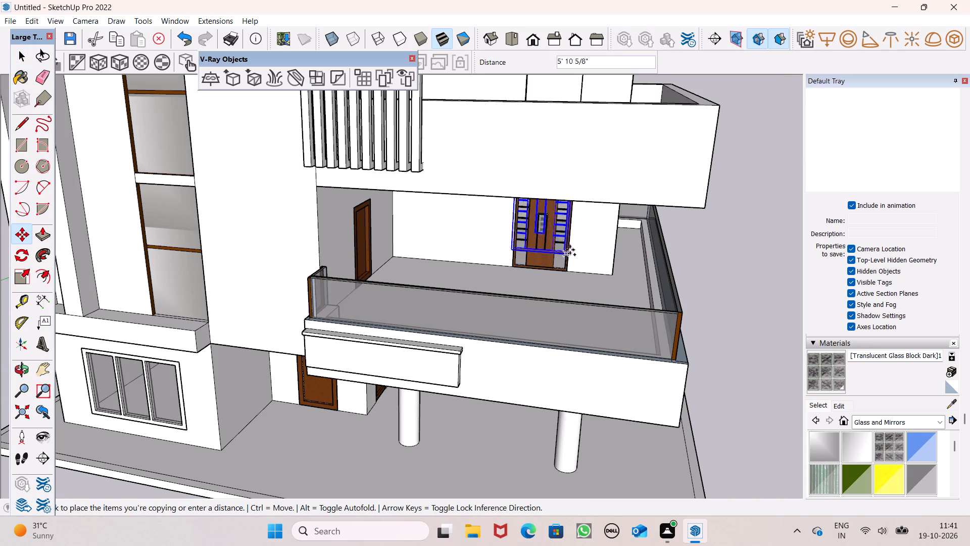
{"action": "left_click_drag", "start_coordinate": [570, 250], "coordinate": [582, 98]}
{"action": "left_click", "coordinate": [582, 98]}
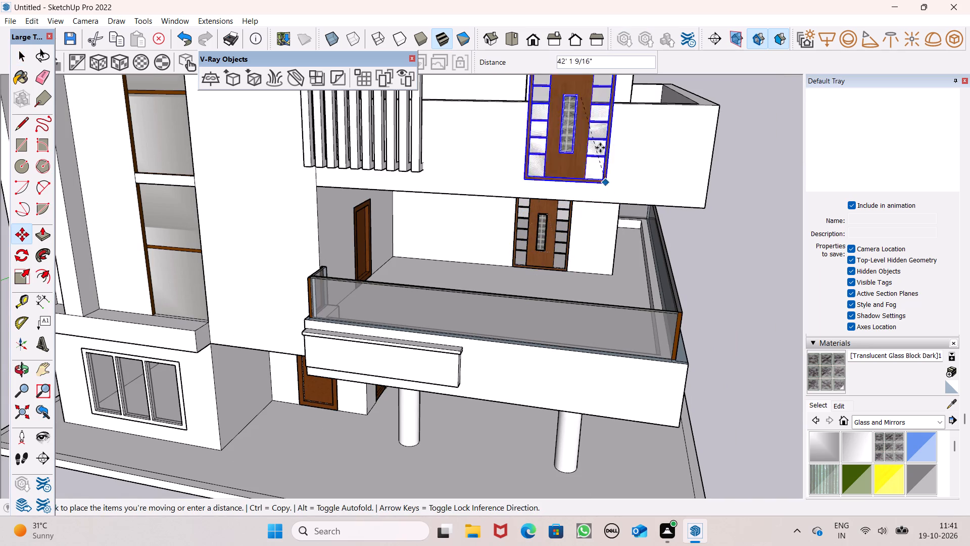
{"action": "left_click", "coordinate": [595, 101]}
Move the copied unit off the upper parapet onto the terrace floor, about 8' 6" inward.
{"action": "scroll", "coordinate": [655, 178], "scroll_direction": "down", "scroll_amount": 3}
{"action": "middle_click_drag", "start_coordinate": [644, 275], "coordinate": [441, 366]}
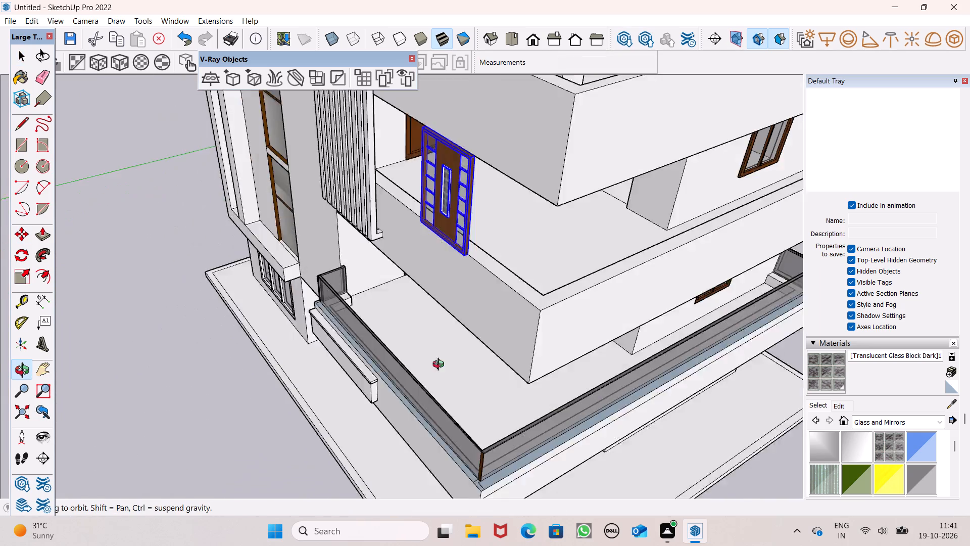
{"action": "middle_click_drag", "start_coordinate": [441, 366], "coordinate": [427, 354]}
{"action": "scroll", "coordinate": [519, 230], "scroll_direction": "up", "scroll_amount": 7}
{"action": "middle_click_drag", "start_coordinate": [563, 236], "coordinate": [562, 231]}
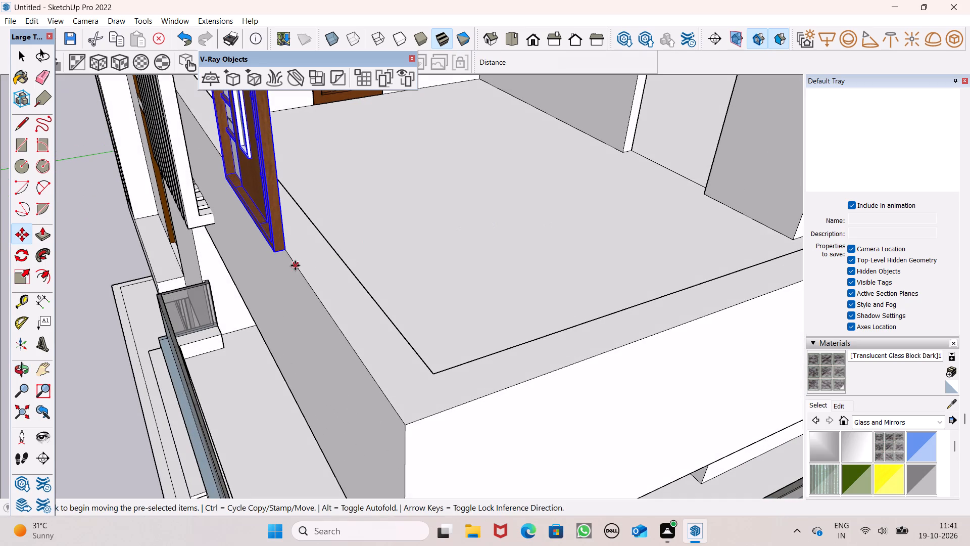
{"action": "left_click_drag", "start_coordinate": [275, 258], "coordinate": [605, 250]}
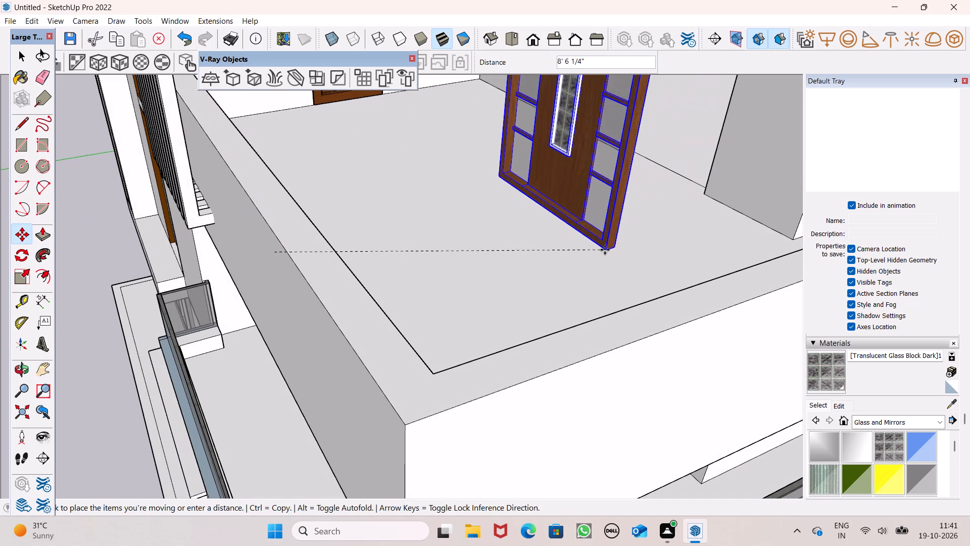
{"action": "left_click_drag", "start_coordinate": [605, 250], "coordinate": [593, 253]}
{"action": "key", "text": "space"}
Widen the upper balcony opening by pushing its left jamb face back about 9 7/16" with Push/Pull.
{"action": "middle_click_drag", "start_coordinate": [673, 229], "coordinate": [572, 218]}
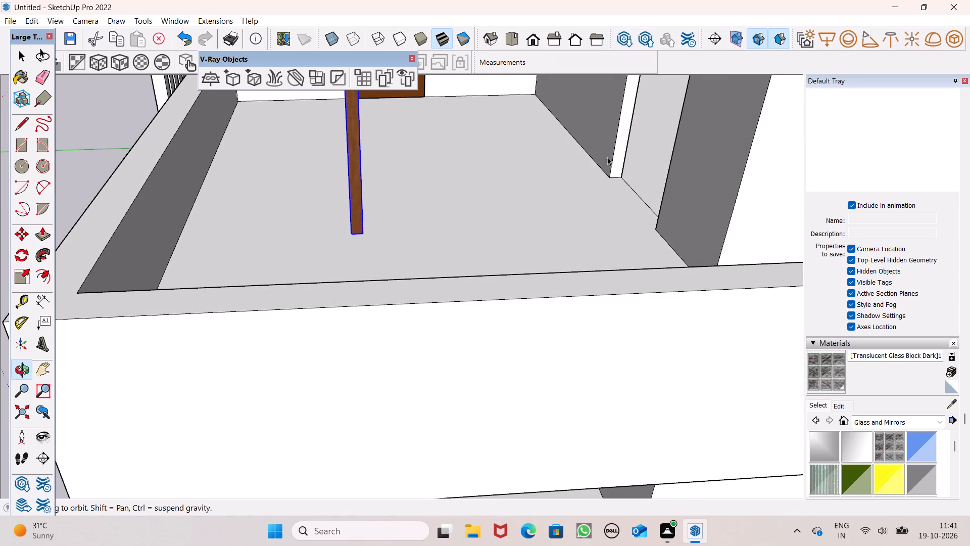
{"action": "left_click", "coordinate": [624, 149]}
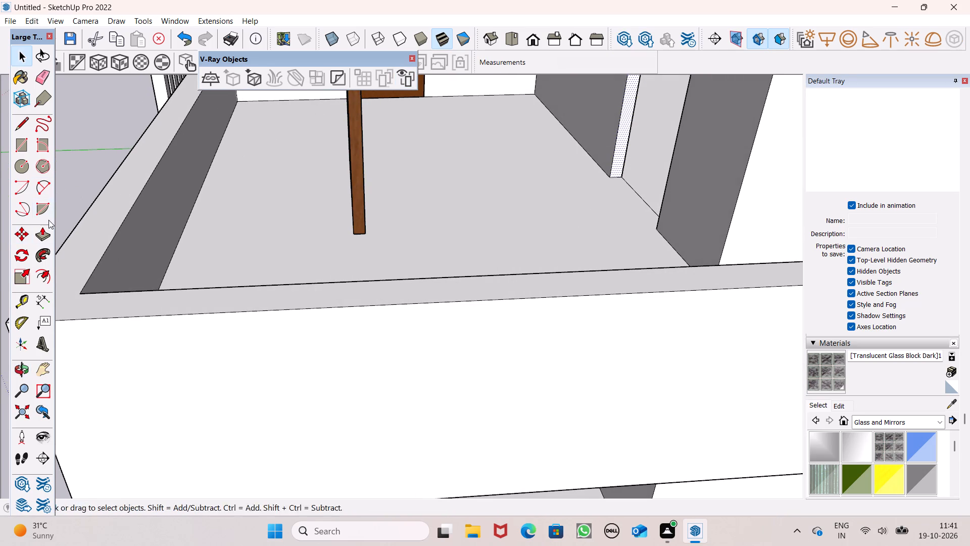
{"action": "left_click", "coordinate": [42, 234]}
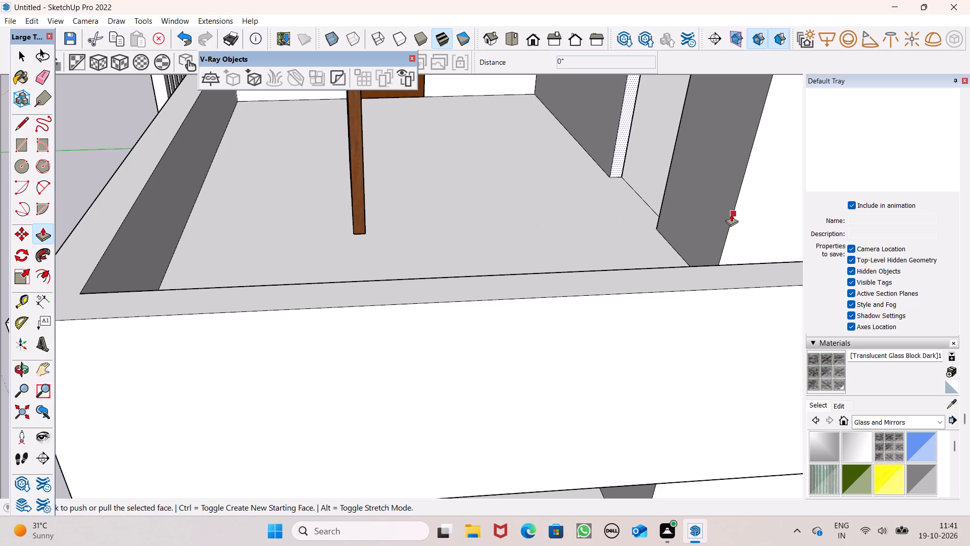
{"action": "left_click_drag", "start_coordinate": [617, 163], "coordinate": [611, 155]}
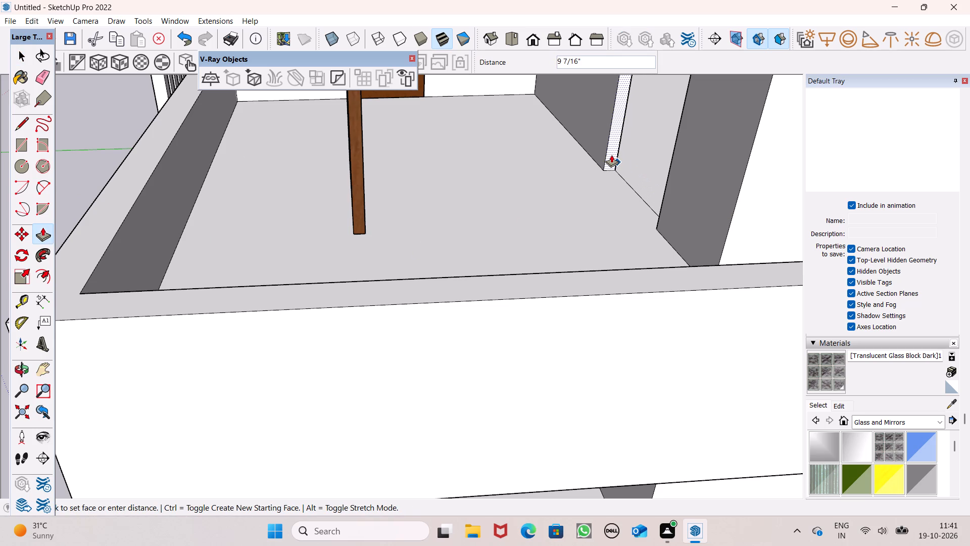
{"action": "left_click_drag", "start_coordinate": [611, 155], "coordinate": [610, 154]}
{"action": "key", "text": "space"}
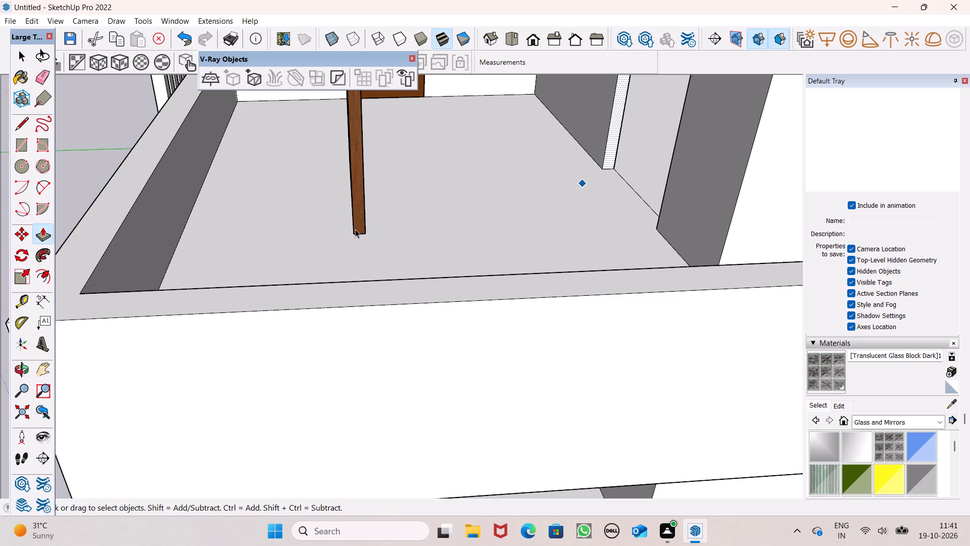
Move the copied unit about 7' 8" along the green axis toward the upper opening's wall.
{"action": "left_click", "coordinate": [355, 229]}
{"action": "key", "text": "m"}
{"action": "key", "text": "Return"}
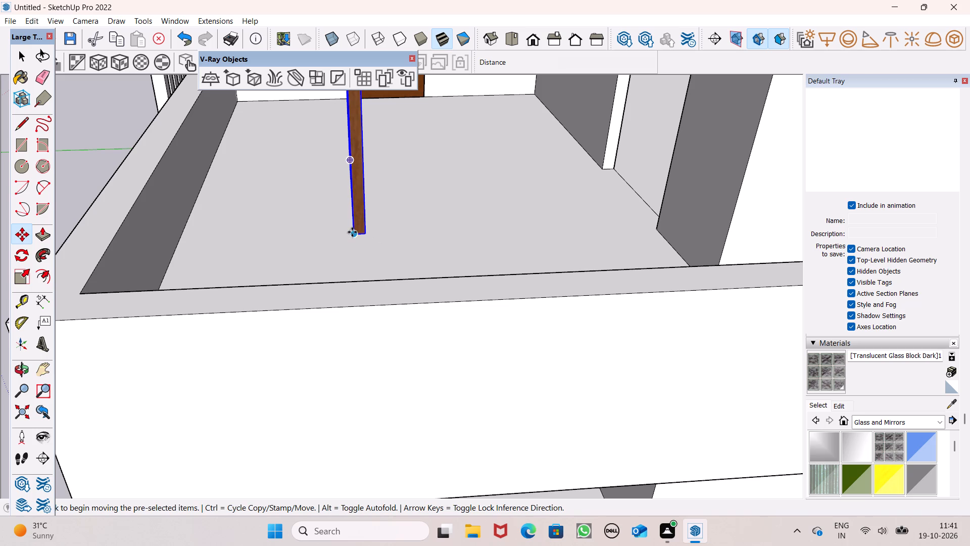
{"action": "left_click_drag", "start_coordinate": [354, 235], "coordinate": [653, 221]}
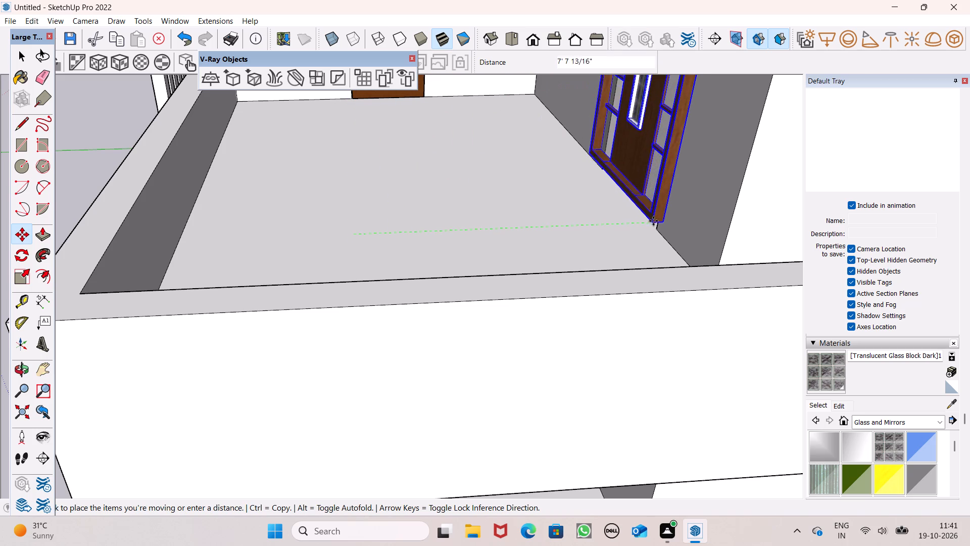
{"action": "left_click_drag", "start_coordinate": [653, 221], "coordinate": [646, 218]}
Shift the copied unit sideways so its right edge lines up with the upper opening's right edge.
{"action": "middle_click_drag", "start_coordinate": [638, 231], "coordinate": [741, 233]}
{"action": "scroll", "coordinate": [744, 225], "scroll_direction": "up", "scroll_amount": 1}
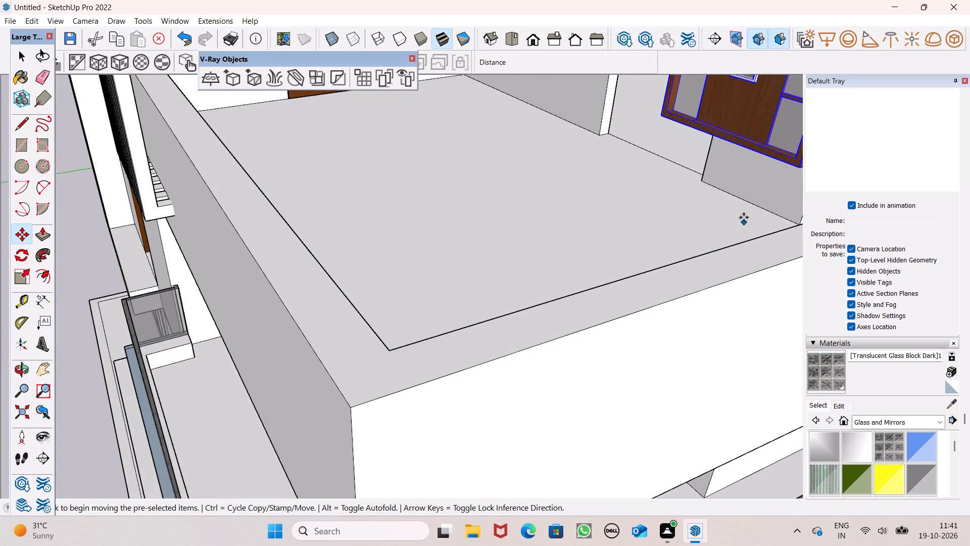
{"action": "scroll", "coordinate": [655, 196], "scroll_direction": "down", "scroll_amount": 4}
{"action": "middle_click_drag", "start_coordinate": [651, 202], "coordinate": [839, 201]}
{"action": "scroll", "coordinate": [652, 194], "scroll_direction": "down", "scroll_amount": 5}
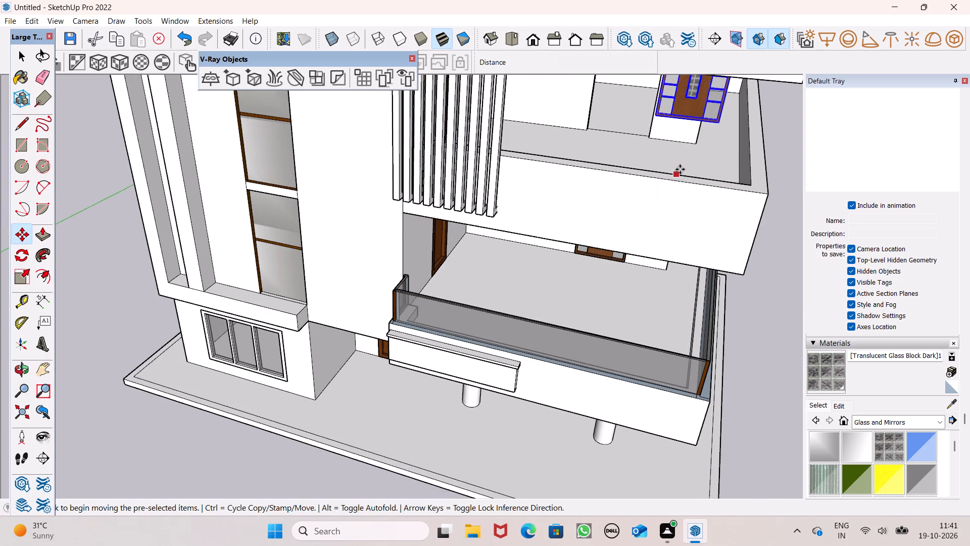
{"action": "middle_click_drag", "start_coordinate": [681, 166], "coordinate": [703, 131]}
{"action": "scroll", "coordinate": [667, 101], "scroll_direction": "up", "scroll_amount": 7}
{"action": "scroll", "coordinate": [727, 113], "scroll_direction": "up", "scroll_amount": 6}
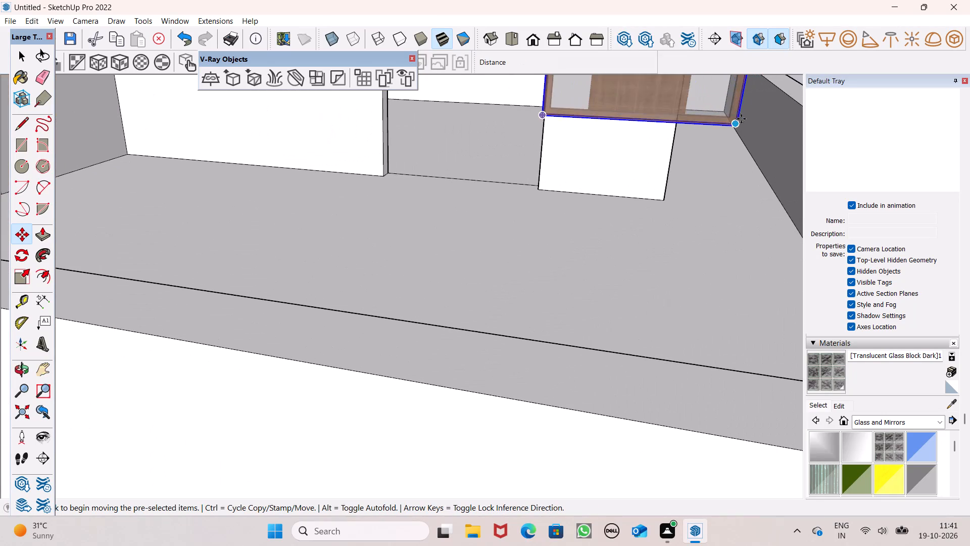
{"action": "left_click_drag", "start_coordinate": [738, 126], "coordinate": [537, 188]}
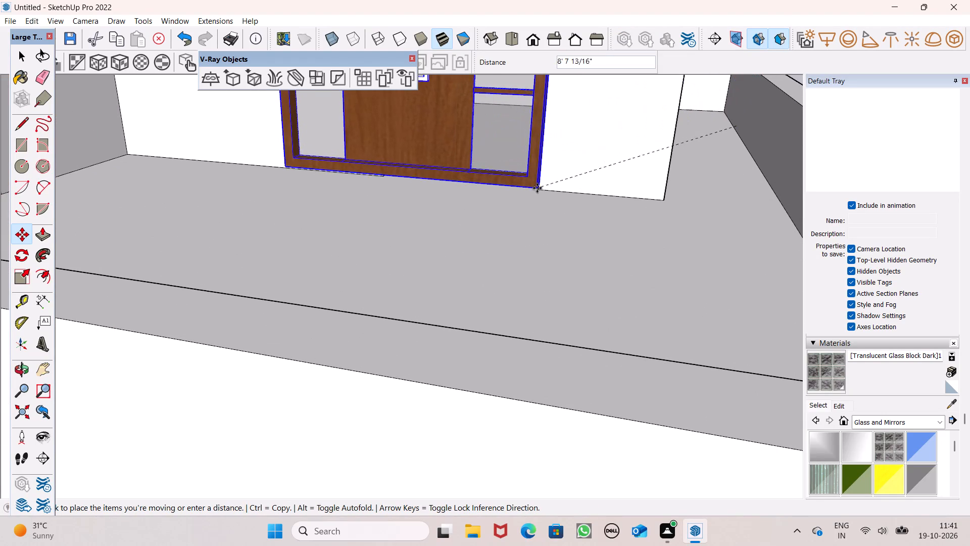
{"action": "left_click_drag", "start_coordinate": [537, 188], "coordinate": [537, 124]}
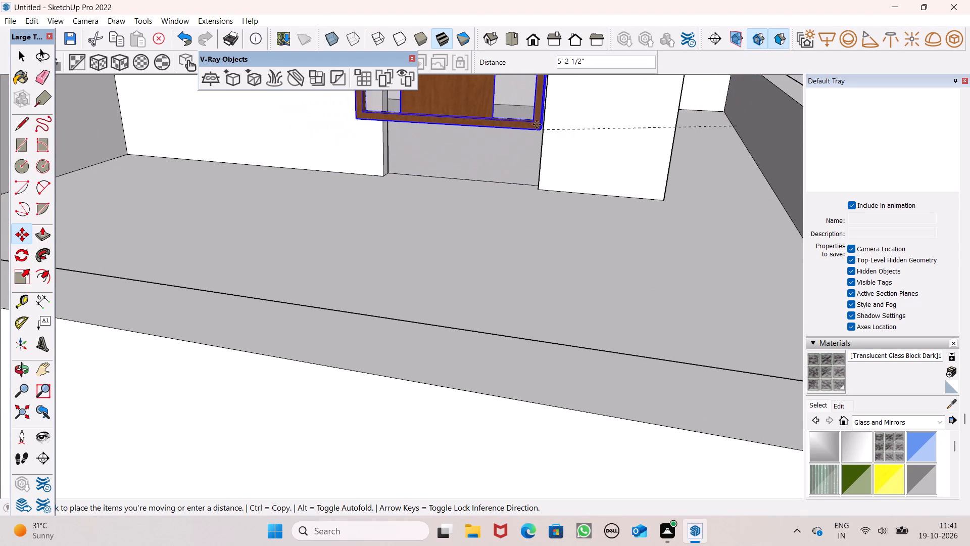
{"action": "left_click_drag", "start_coordinate": [537, 124], "coordinate": [535, 192]}
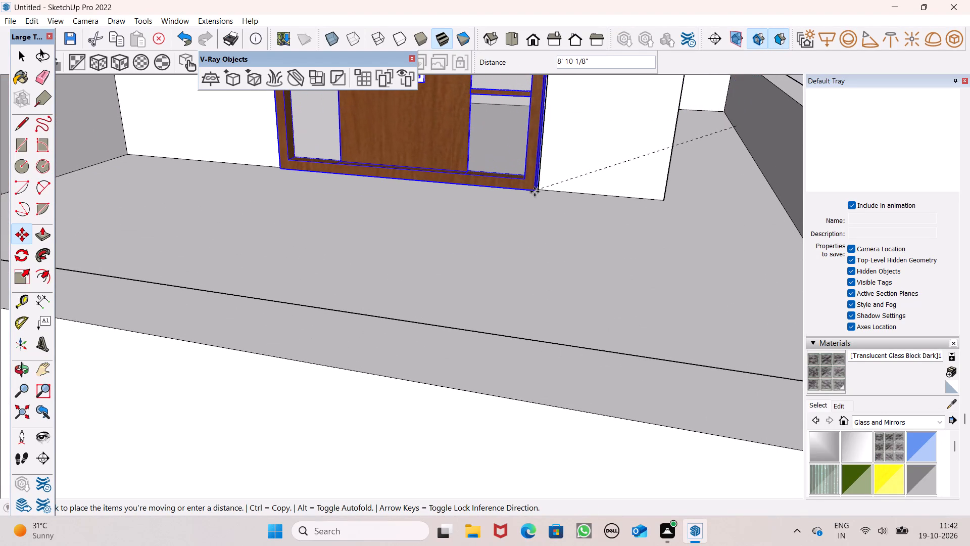
{"action": "left_click_drag", "start_coordinate": [535, 192], "coordinate": [543, 144]}
Seat the copied unit in the upper opening, with its lower right corner on the opening's lower right corner.
{"action": "scroll", "coordinate": [543, 188], "scroll_direction": "up", "scroll_amount": 6}
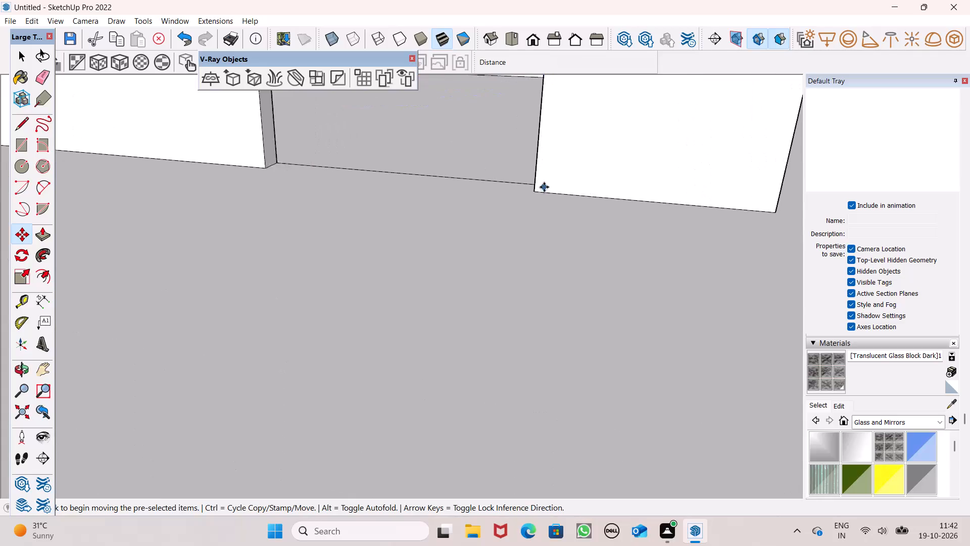
{"action": "scroll", "coordinate": [544, 187], "scroll_direction": "up", "scroll_amount": 2}
{"action": "scroll", "coordinate": [548, 184], "scroll_direction": "down", "scroll_amount": 6}
{"action": "left_click_drag", "start_coordinate": [547, 123], "coordinate": [547, 184]}
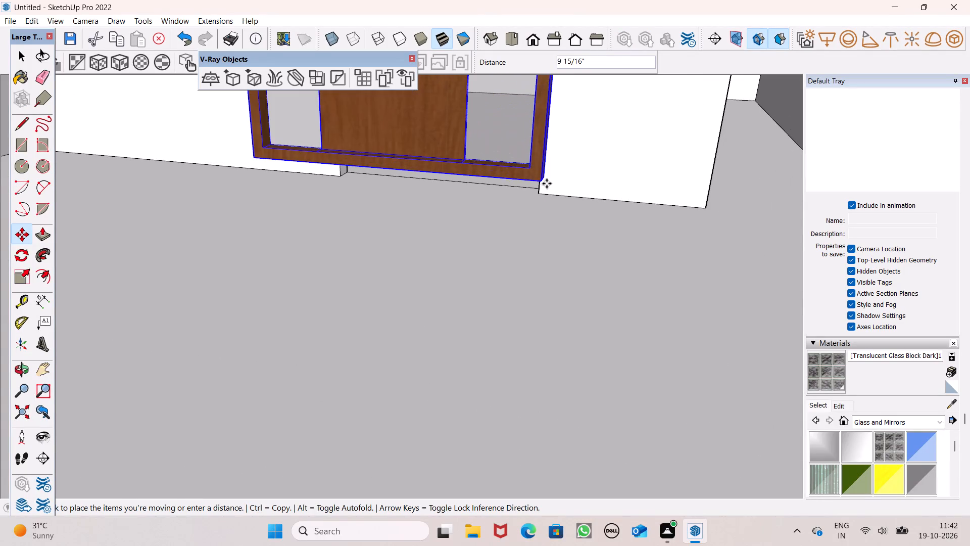
{"action": "left_click_drag", "start_coordinate": [547, 184], "coordinate": [541, 186]}
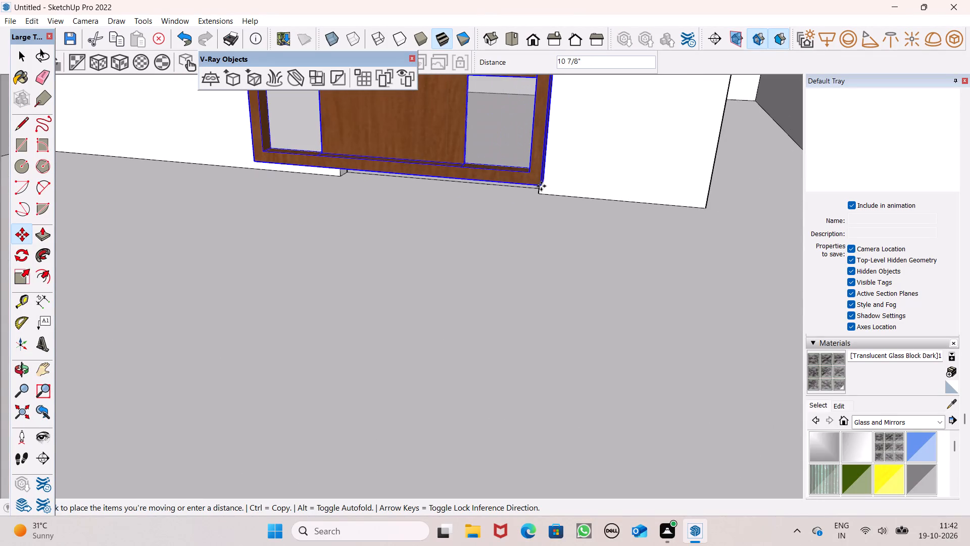
{"action": "left_click_drag", "start_coordinate": [541, 186], "coordinate": [537, 198]}
{"action": "middle_click_drag", "start_coordinate": [549, 210], "coordinate": [515, 216]}
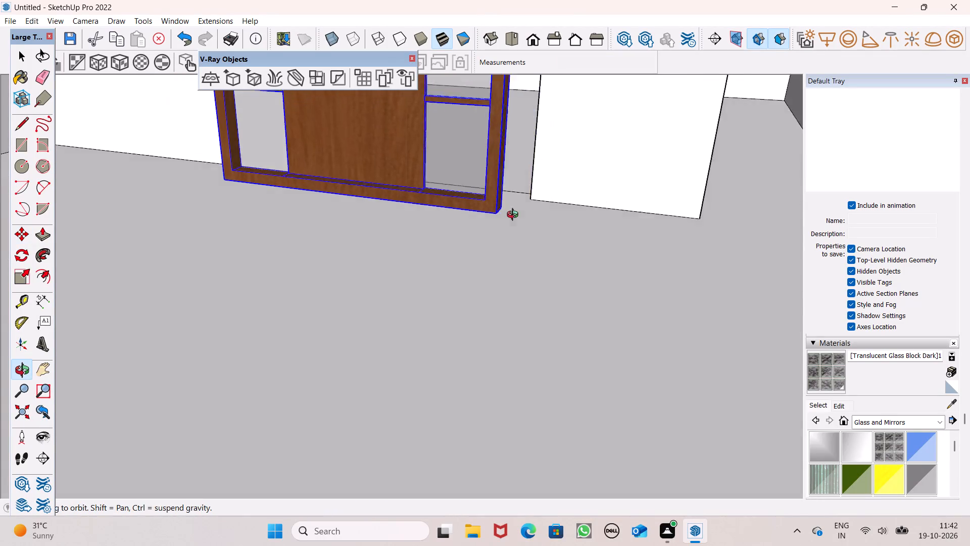
{"action": "middle_click_drag", "start_coordinate": [515, 216], "coordinate": [496, 219]}
{"action": "left_click_drag", "start_coordinate": [402, 230], "coordinate": [506, 191]}
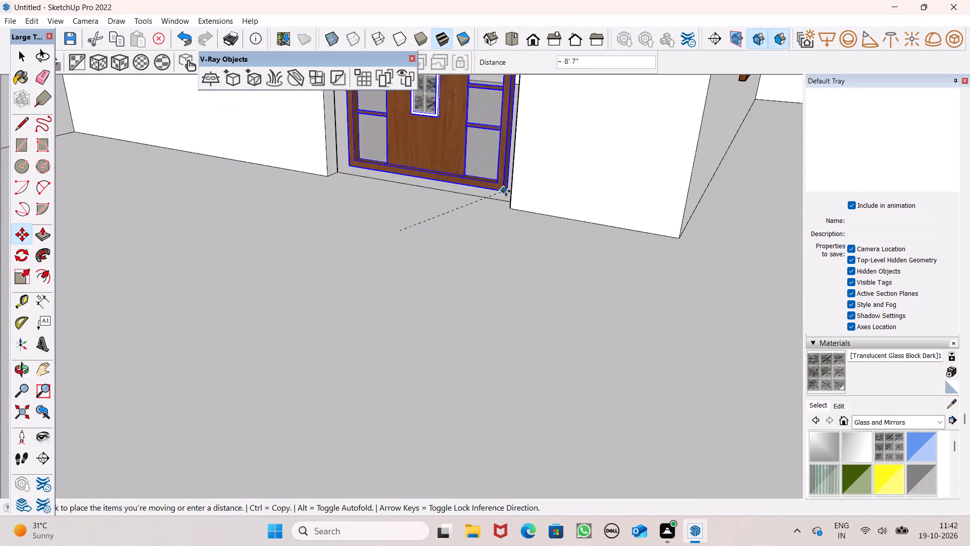
{"action": "left_click_drag", "start_coordinate": [506, 191], "coordinate": [509, 210]}
{"action": "scroll", "coordinate": [501, 214], "scroll_direction": "up", "scroll_amount": 1}
{"action": "middle_click_drag", "start_coordinate": [503, 215], "coordinate": [632, 239]}
{"action": "scroll", "coordinate": [532, 257], "scroll_direction": "down", "scroll_amount": 10}
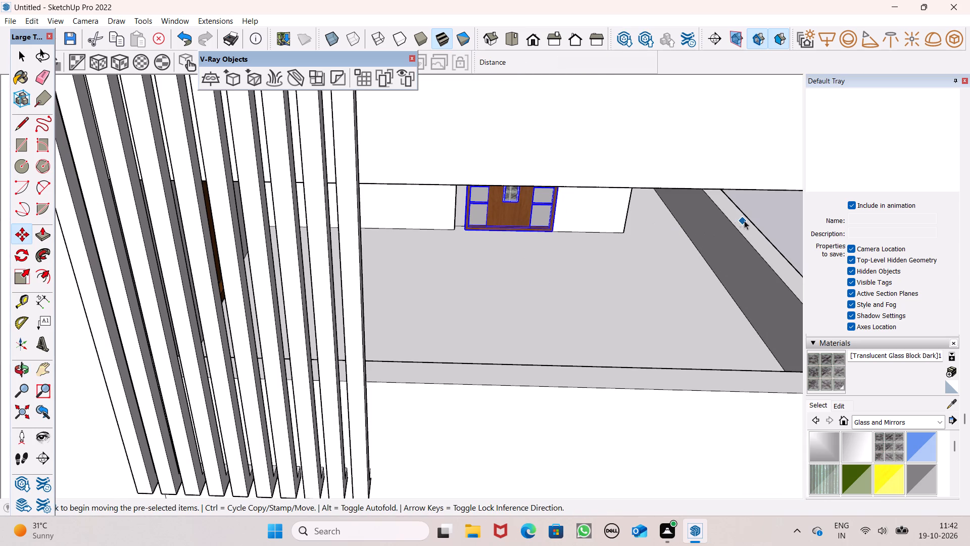
{"action": "key", "text": "space"}
{"action": "left_click", "coordinate": [764, 213]}
Pull the upper opening's left jamb about 5 11/16" toward the framed unit to close the gap beside its frame.
{"action": "middle_click_drag", "start_coordinate": [546, 286], "coordinate": [517, 231]}
{"action": "scroll", "coordinate": [506, 141], "scroll_direction": "up", "scroll_amount": 2}
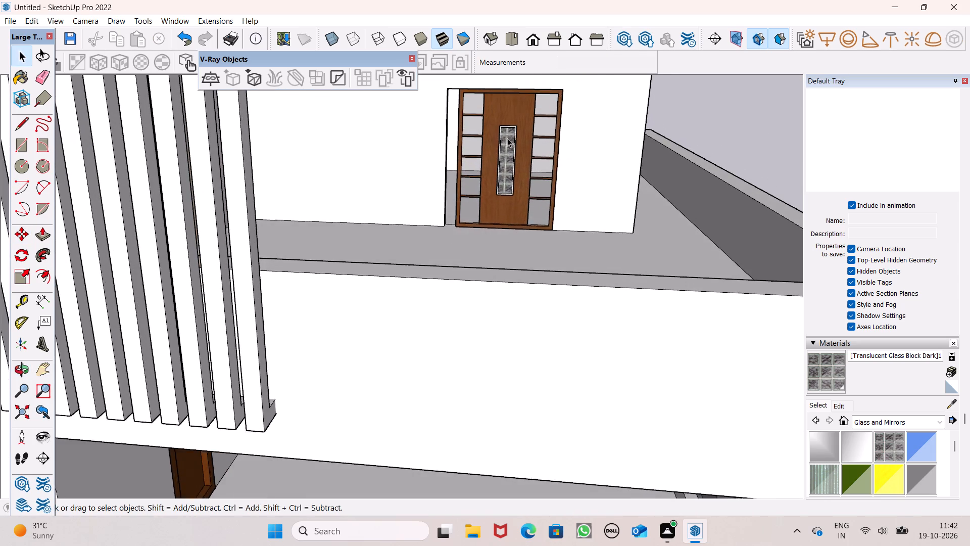
{"action": "scroll", "coordinate": [507, 138], "scroll_direction": "up", "scroll_amount": 3}
{"action": "scroll", "coordinate": [514, 160], "scroll_direction": "down", "scroll_amount": 4}
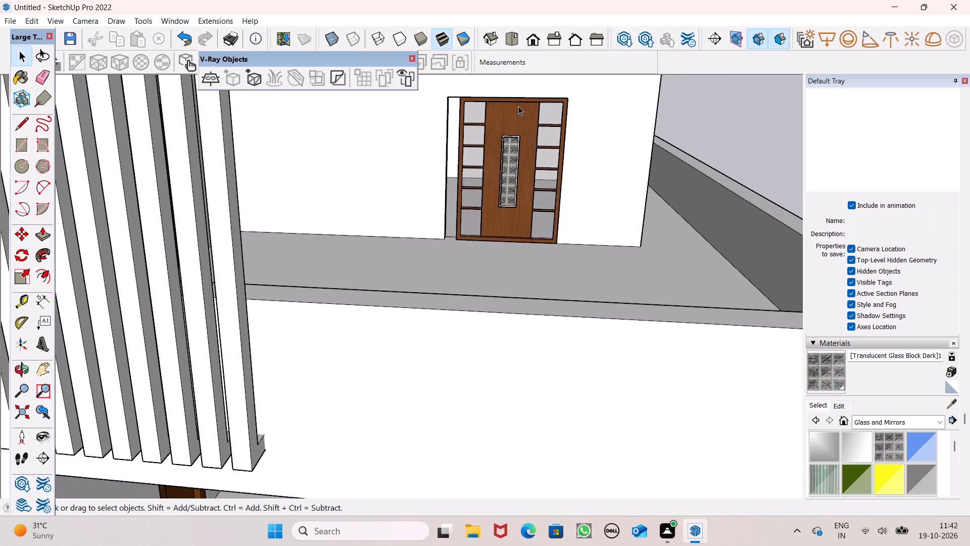
{"action": "scroll", "coordinate": [518, 106], "scroll_direction": "up", "scroll_amount": 5}
{"action": "scroll", "coordinate": [503, 169], "scroll_direction": "down", "scroll_amount": 3}
{"action": "scroll", "coordinate": [517, 99], "scroll_direction": "up", "scroll_amount": 1}
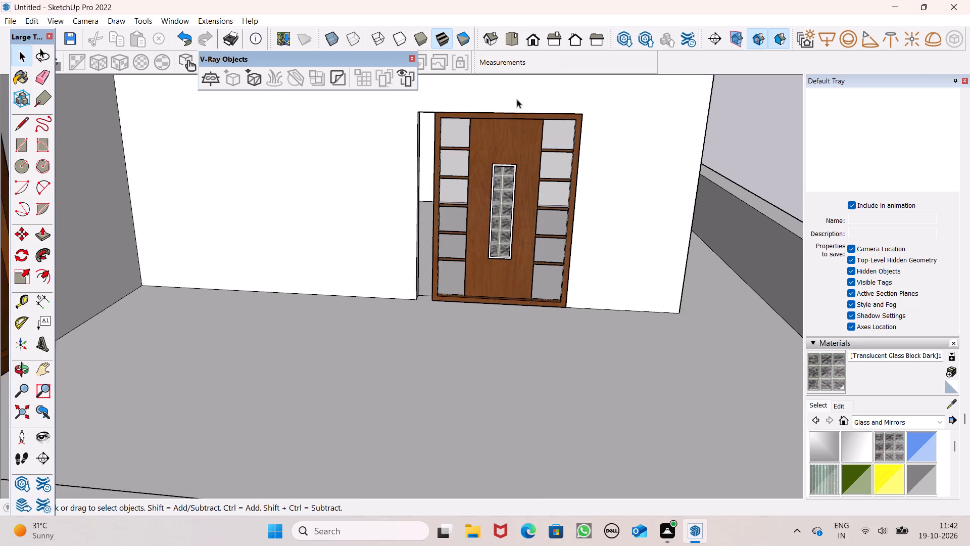
{"action": "scroll", "coordinate": [517, 99], "scroll_direction": "up", "scroll_amount": 4}
{"action": "middle_click_drag", "start_coordinate": [504, 185], "coordinate": [487, 193]}
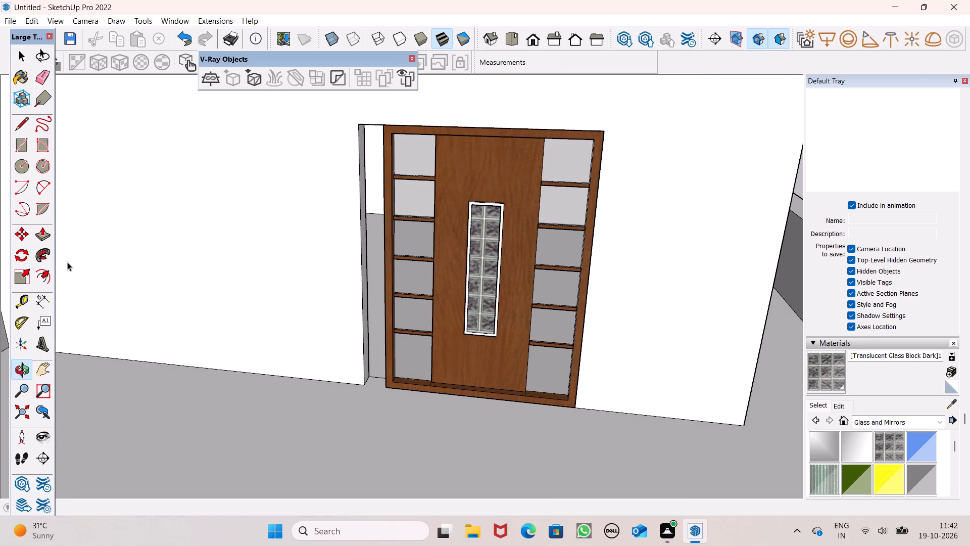
{"action": "left_click", "coordinate": [48, 232]}
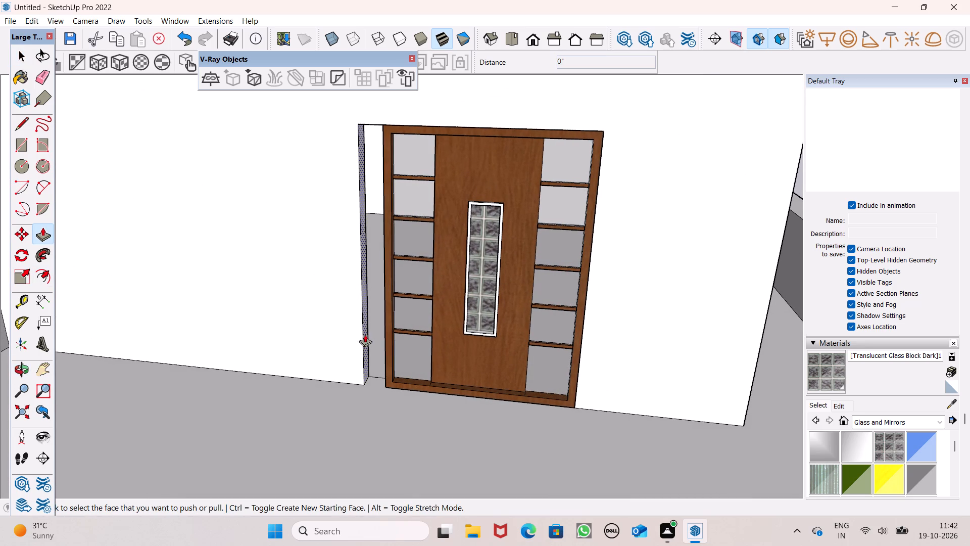
{"action": "left_click_drag", "start_coordinate": [367, 361], "coordinate": [385, 363]}
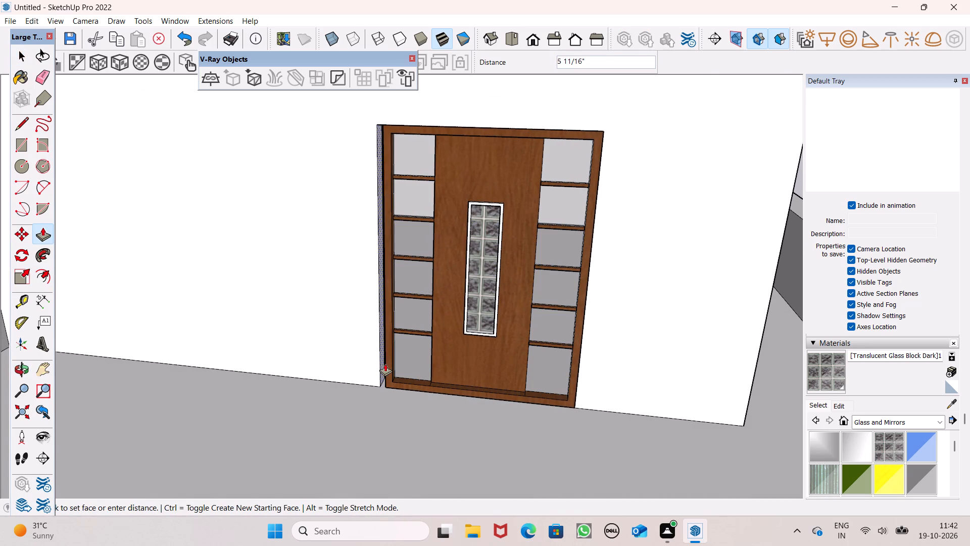
{"action": "left_click_drag", "start_coordinate": [385, 363], "coordinate": [390, 366]}
Examine the fitted upper unit in the context of the house front and the matching unit below.
{"action": "scroll", "coordinate": [363, 310], "scroll_direction": "down", "scroll_amount": 2}
{"action": "key", "text": "space"}
{"action": "scroll", "coordinate": [361, 265], "scroll_direction": "down", "scroll_amount": 5}
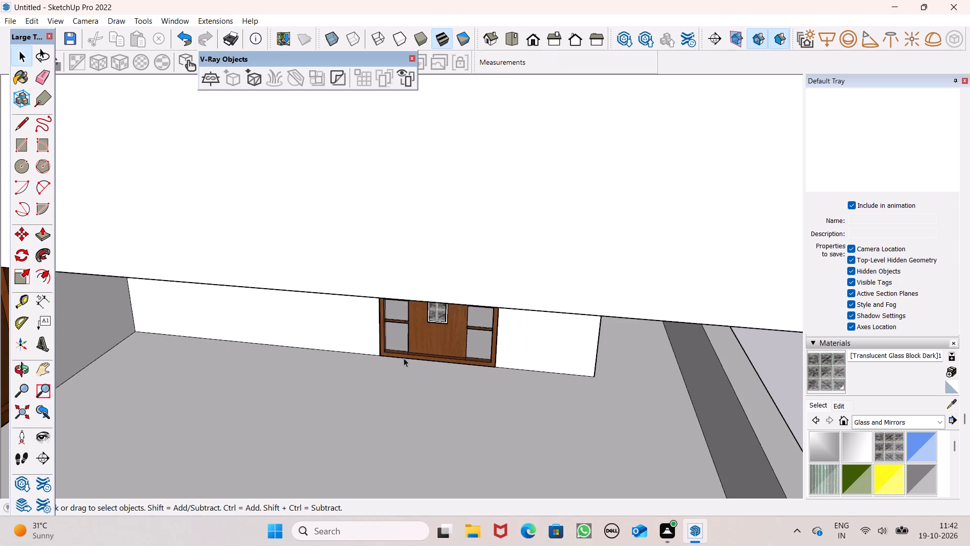
{"action": "middle_click_drag", "start_coordinate": [404, 358], "coordinate": [429, 316]}
{"action": "left_click", "coordinate": [451, 297]}
{"action": "scroll", "coordinate": [451, 254], "scroll_direction": "down", "scroll_amount": 6}
{"action": "left_click", "coordinate": [662, 299]}
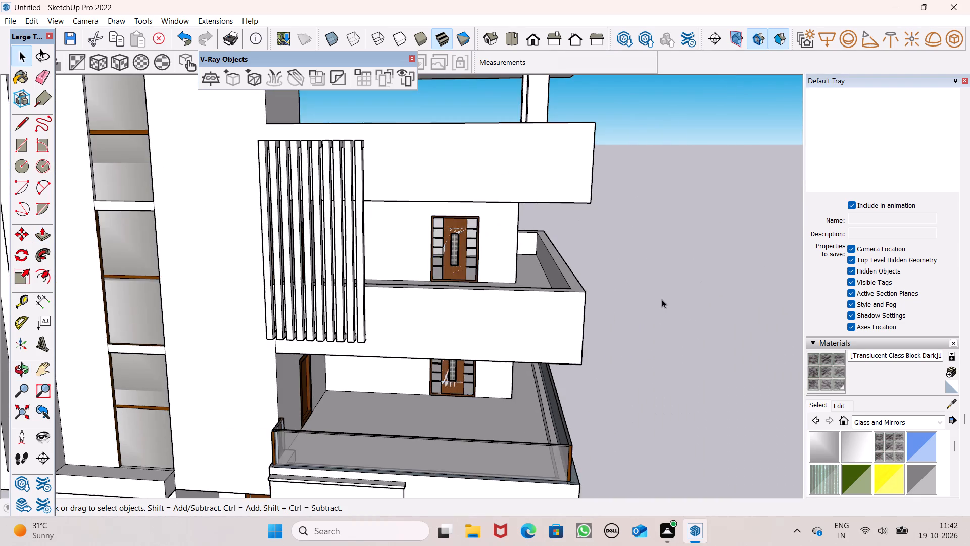
Examine the whole house front from several angles, including both fitted balcony units.
{"action": "scroll", "coordinate": [625, 277], "scroll_direction": "down", "scroll_amount": 6}
{"action": "middle_click_drag", "start_coordinate": [619, 297], "coordinate": [601, 324]}
{"action": "middle_click_drag", "start_coordinate": [604, 320], "coordinate": [607, 289]}
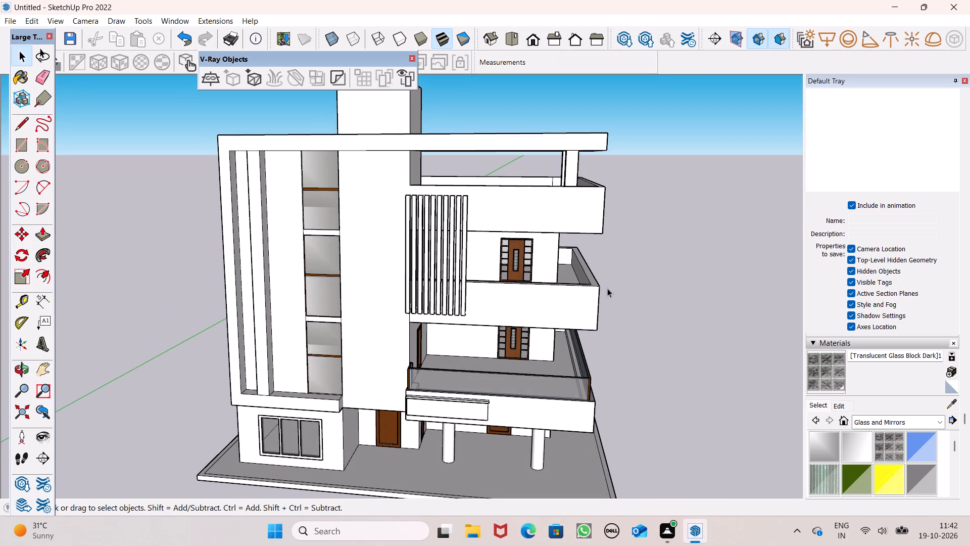
{"action": "scroll", "coordinate": [501, 290], "scroll_direction": "down", "scroll_amount": 1}
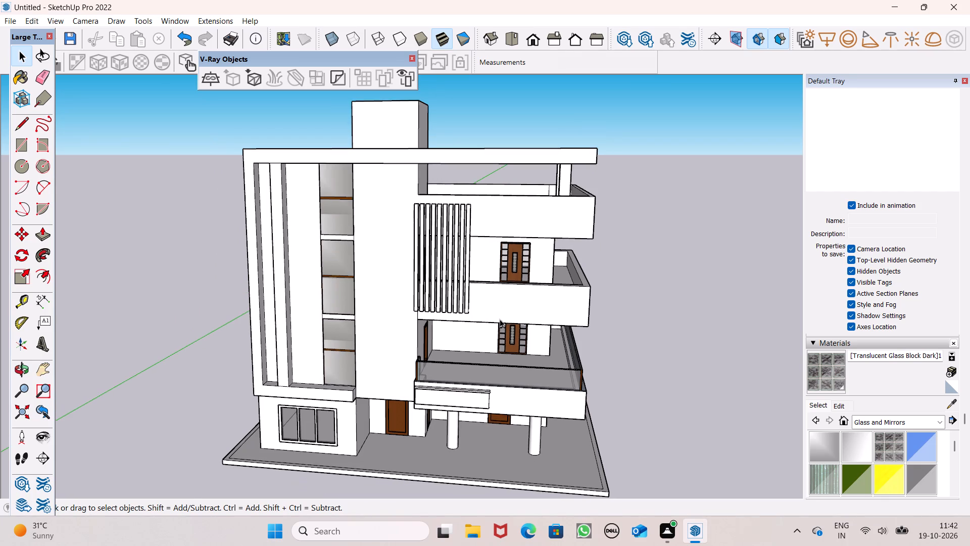
{"action": "middle_click_drag", "start_coordinate": [500, 323], "coordinate": [513, 286]}
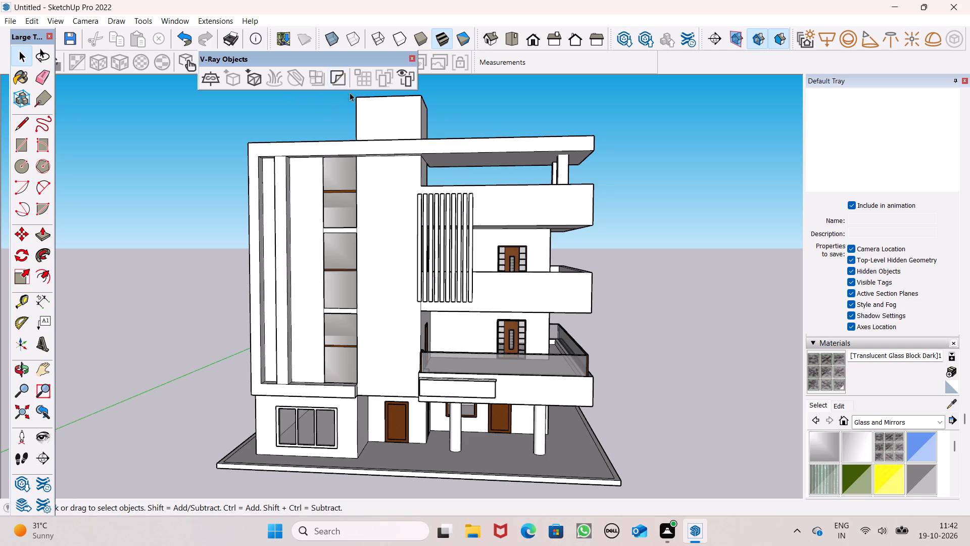
{"action": "scroll", "coordinate": [382, 166], "scroll_direction": "down", "scroll_amount": 4}
{"action": "middle_click_drag", "start_coordinate": [516, 233], "coordinate": [490, 253]}
{"action": "scroll", "coordinate": [516, 233], "scroll_direction": "up", "scroll_amount": 1}
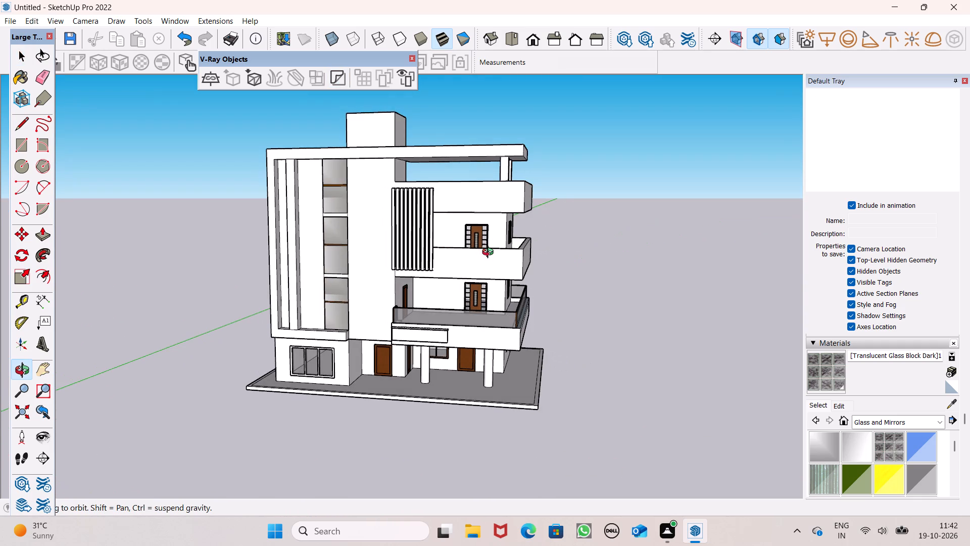
{"action": "middle_click_drag", "start_coordinate": [490, 253], "coordinate": [491, 254]}
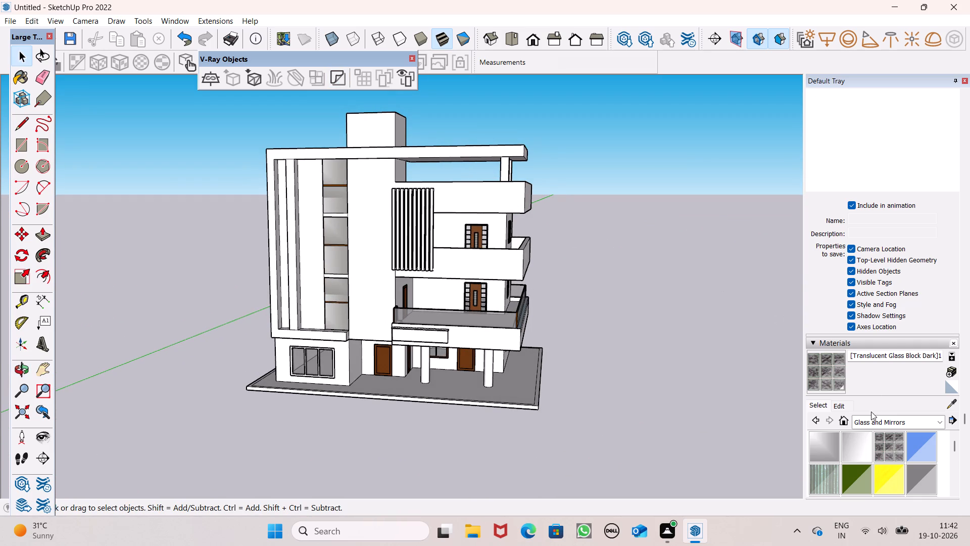
Paint the front faces of the vertical fin and the surrounding facade frame with Wood Board Cork from the Wood collection.
{"action": "left_click", "coordinate": [879, 423]}
{"action": "left_click", "coordinate": [864, 415]}
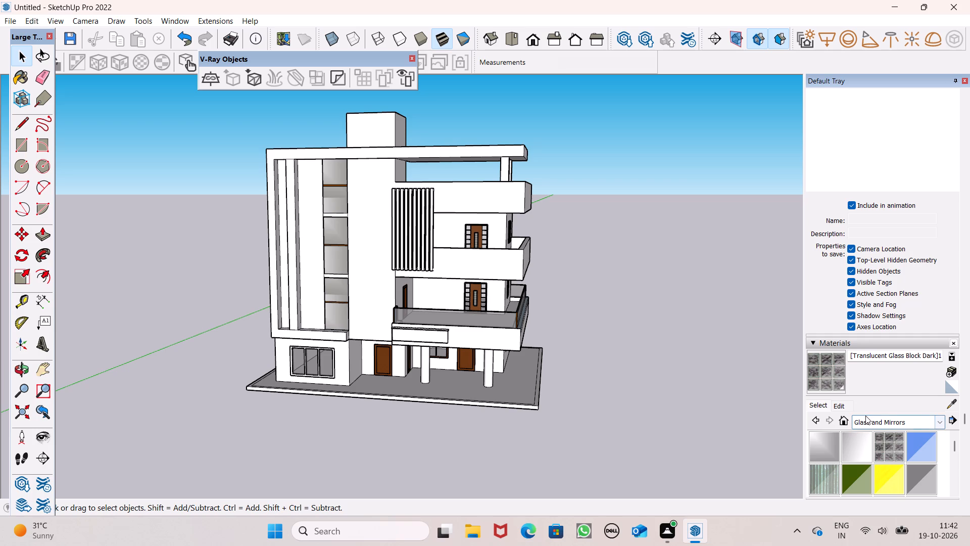
{"action": "left_click", "coordinate": [878, 420]}
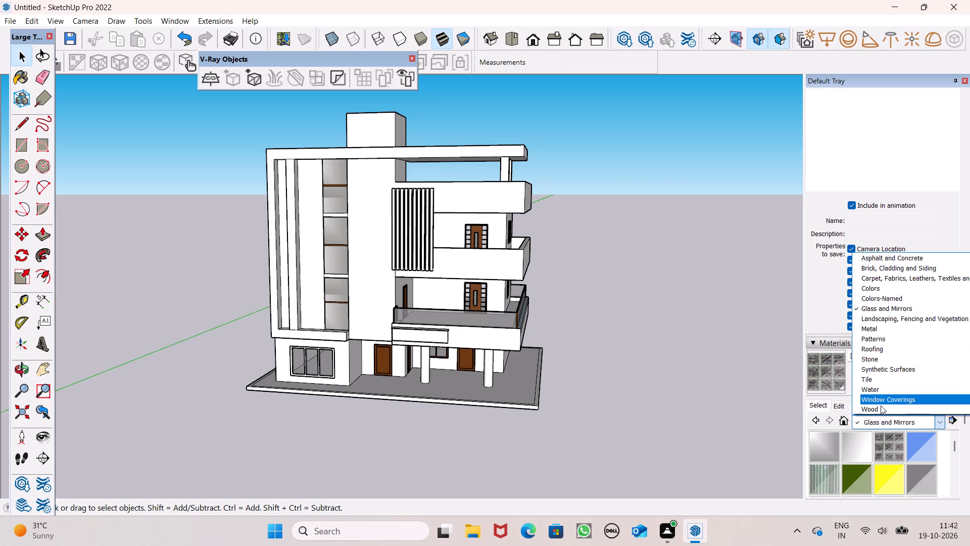
{"action": "left_click", "coordinate": [881, 405]}
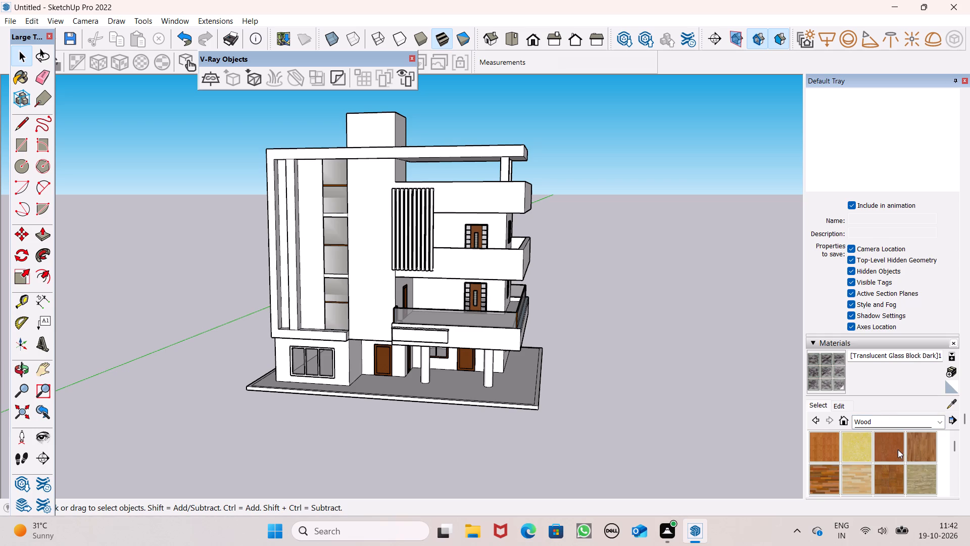
{"action": "left_click", "coordinate": [898, 449]}
{"action": "scroll", "coordinate": [845, 431], "scroll_direction": "down", "scroll_amount": 1}
{"action": "scroll", "coordinate": [891, 445], "scroll_direction": "up", "scroll_amount": 2}
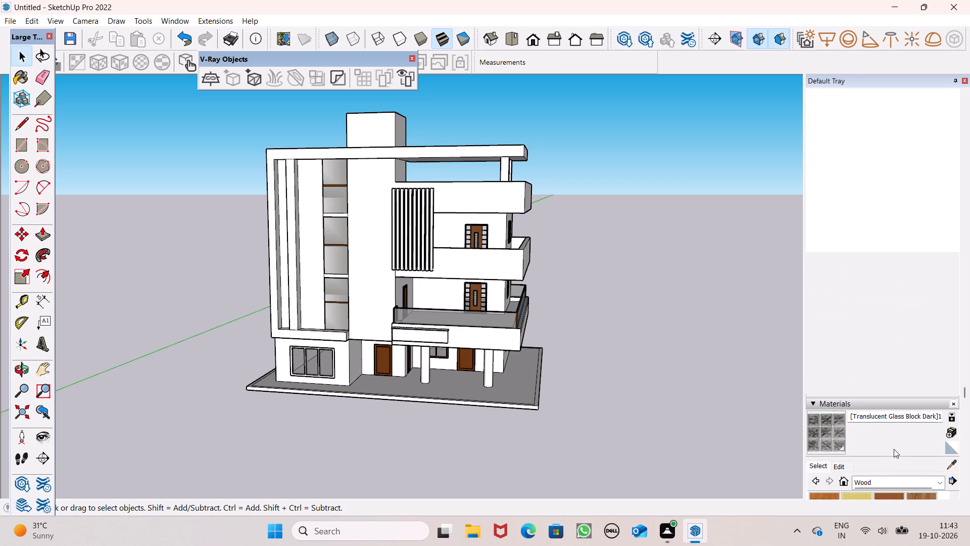
{"action": "scroll", "coordinate": [894, 449], "scroll_direction": "down", "scroll_amount": 1}
{"action": "left_click", "coordinate": [889, 450]}
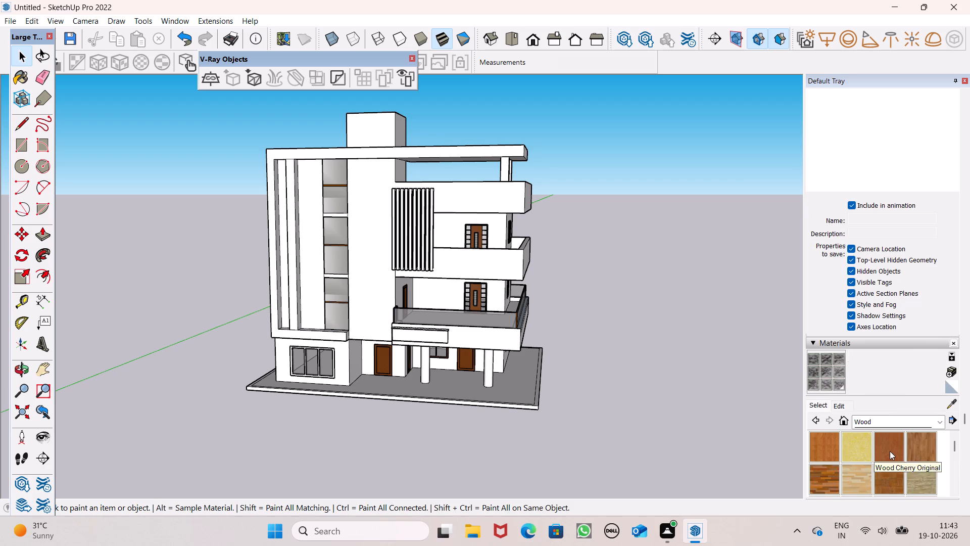
{"action": "scroll", "coordinate": [890, 452], "scroll_direction": "up", "scroll_amount": 1}
{"action": "scroll", "coordinate": [864, 429], "scroll_direction": "down", "scroll_amount": 2}
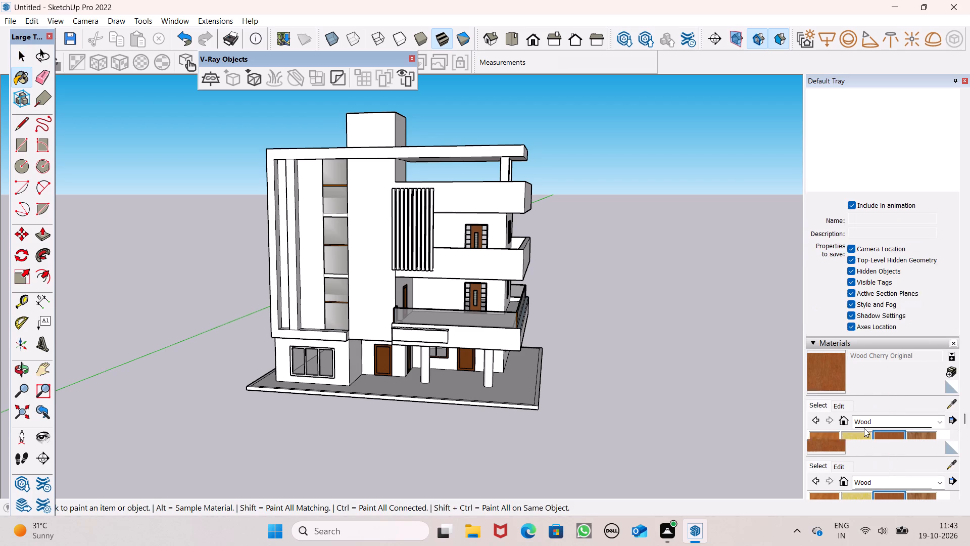
{"action": "scroll", "coordinate": [864, 428], "scroll_direction": "down", "scroll_amount": 3}
{"action": "scroll", "coordinate": [898, 363], "scroll_direction": "up", "scroll_amount": 1}
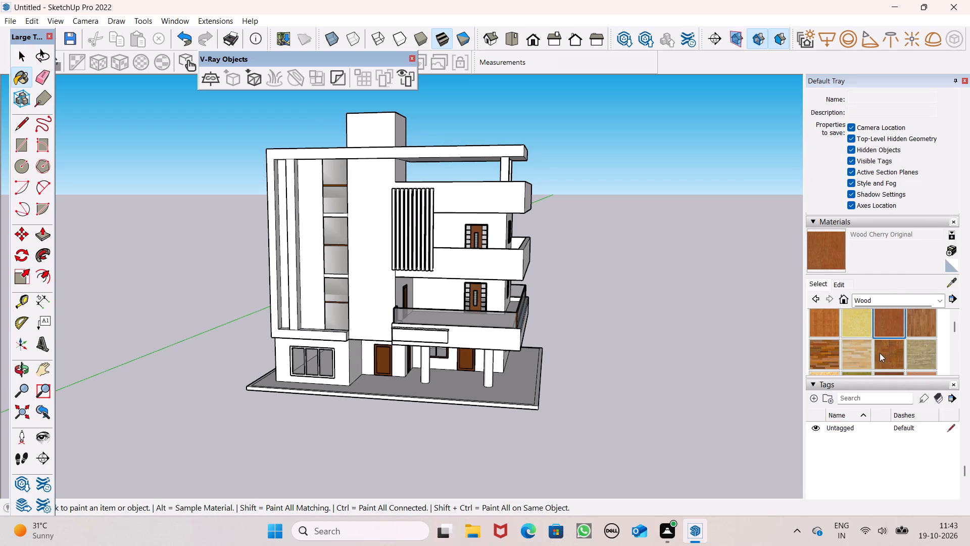
{"action": "left_click", "coordinate": [858, 336]}
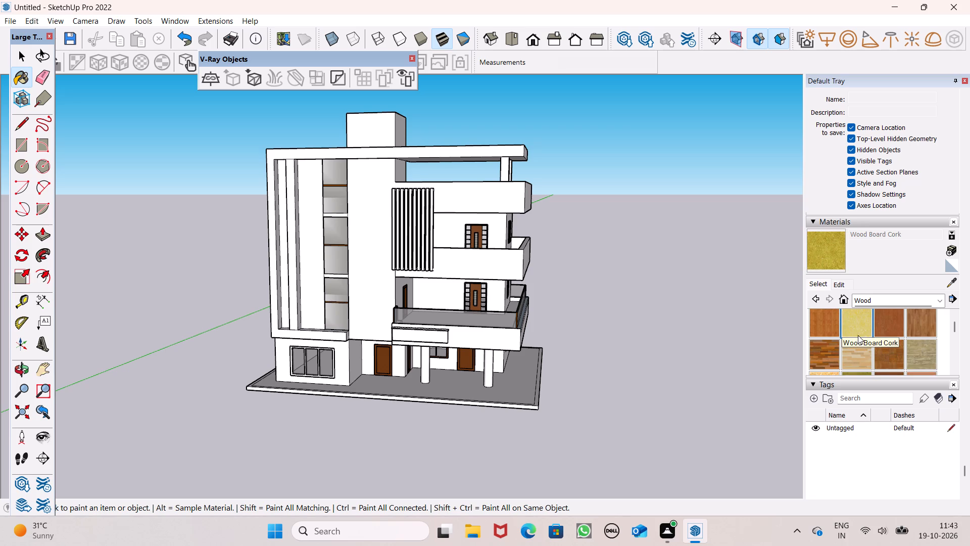
{"action": "scroll", "coordinate": [113, 285], "scroll_direction": "up", "scroll_amount": 7}
{"action": "scroll", "coordinate": [386, 338], "scroll_direction": "up", "scroll_amount": 6}
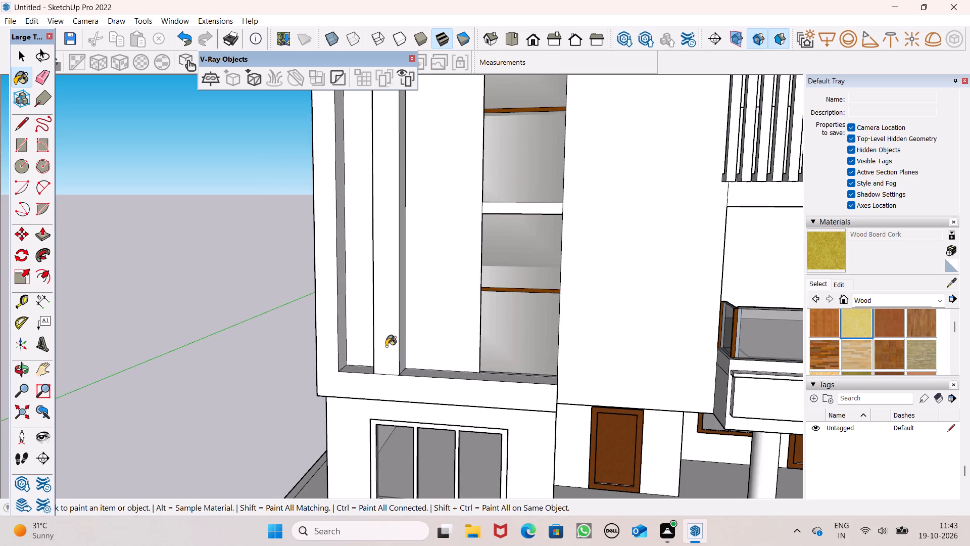
{"action": "left_click", "coordinate": [386, 351]}
{"action": "left_click", "coordinate": [392, 394]}
Paint the fin's side, the frame's inner upright side and the bottom ledge's top and end faces with Wood Board Cork.
{"action": "middle_click_drag", "start_coordinate": [400, 401], "coordinate": [428, 427]}
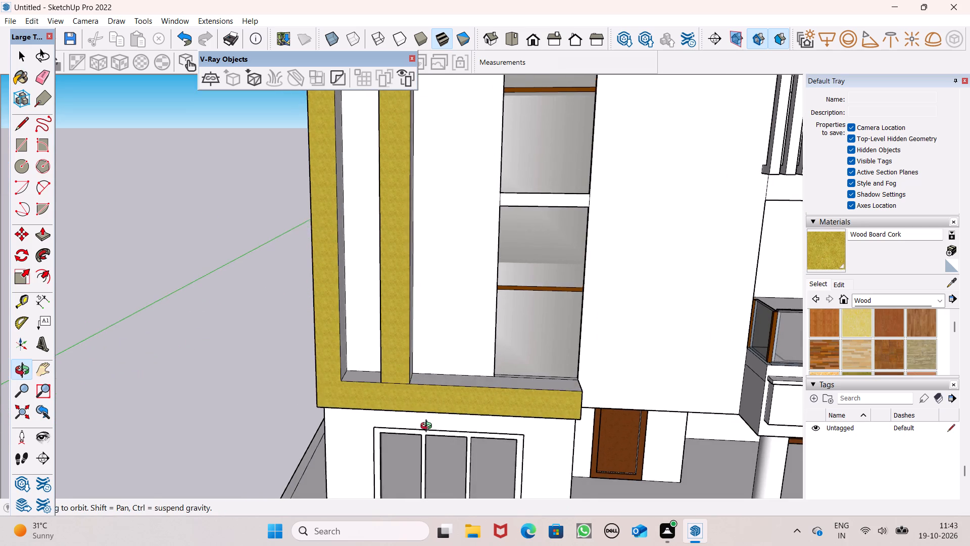
{"action": "middle_click_drag", "start_coordinate": [428, 427], "coordinate": [425, 416]}
{"action": "scroll", "coordinate": [456, 393], "scroll_direction": "down", "scroll_amount": 6}
{"action": "scroll", "coordinate": [414, 367], "scroll_direction": "down", "scroll_amount": 3}
{"action": "middle_click_drag", "start_coordinate": [408, 374], "coordinate": [252, 355]}
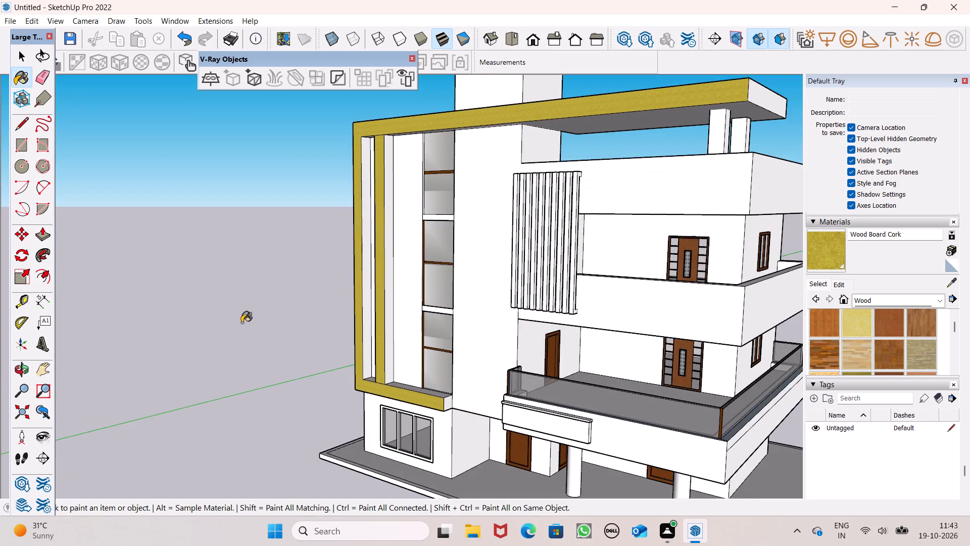
{"action": "scroll", "coordinate": [341, 269], "scroll_direction": "up", "scroll_amount": 6}
{"action": "left_click", "coordinate": [394, 279]}
{"action": "left_click", "coordinate": [348, 290]}
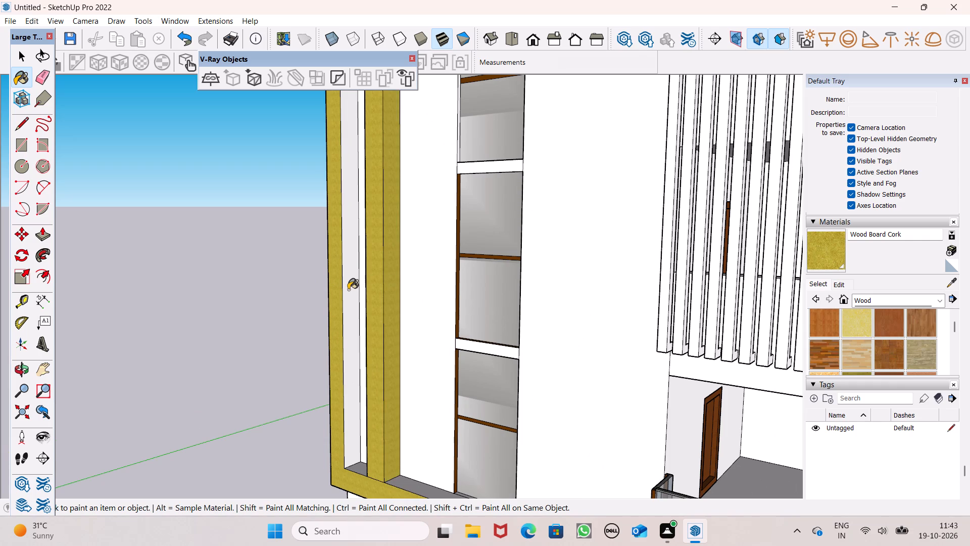
{"action": "scroll", "coordinate": [411, 347], "scroll_direction": "down", "scroll_amount": 7}
{"action": "scroll", "coordinate": [412, 421], "scroll_direction": "up", "scroll_amount": 4}
{"action": "left_click", "coordinate": [421, 441]}
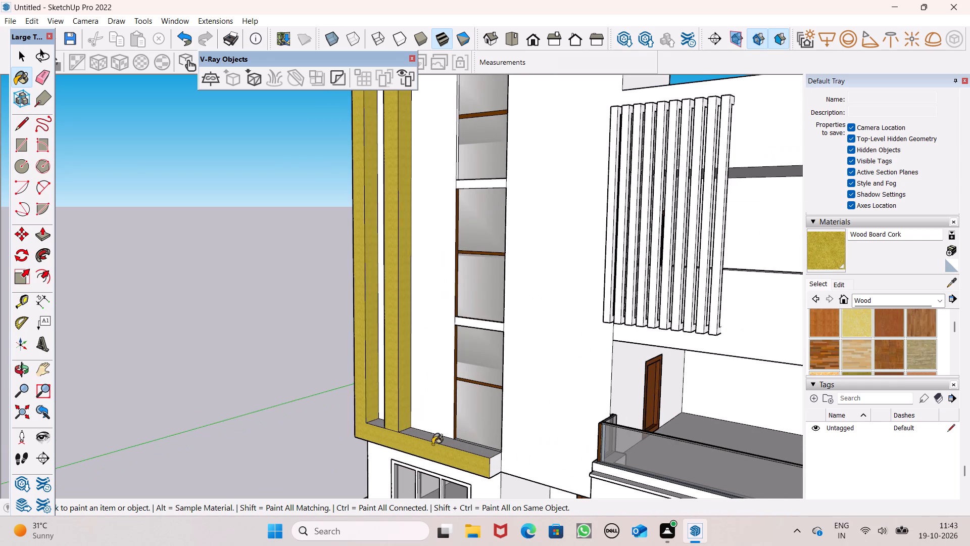
{"action": "left_click", "coordinate": [442, 443]}
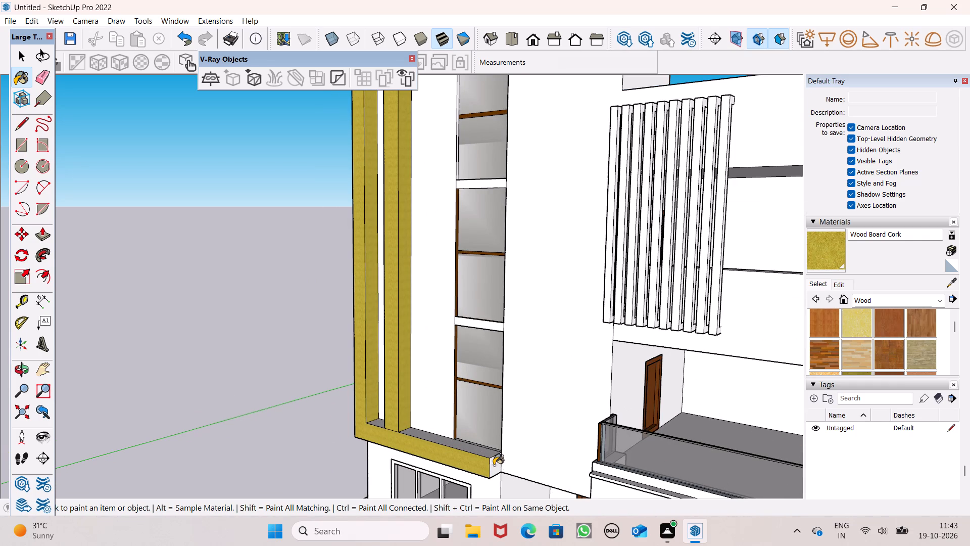
{"action": "left_click", "coordinate": [494, 465]}
Paint the fin's remaining side and the underside of the frame's top slab with Wood Board Cork.
{"action": "scroll", "coordinate": [478, 473], "scroll_direction": "down", "scroll_amount": 6}
{"action": "middle_click_drag", "start_coordinate": [447, 333], "coordinate": [537, 235]}
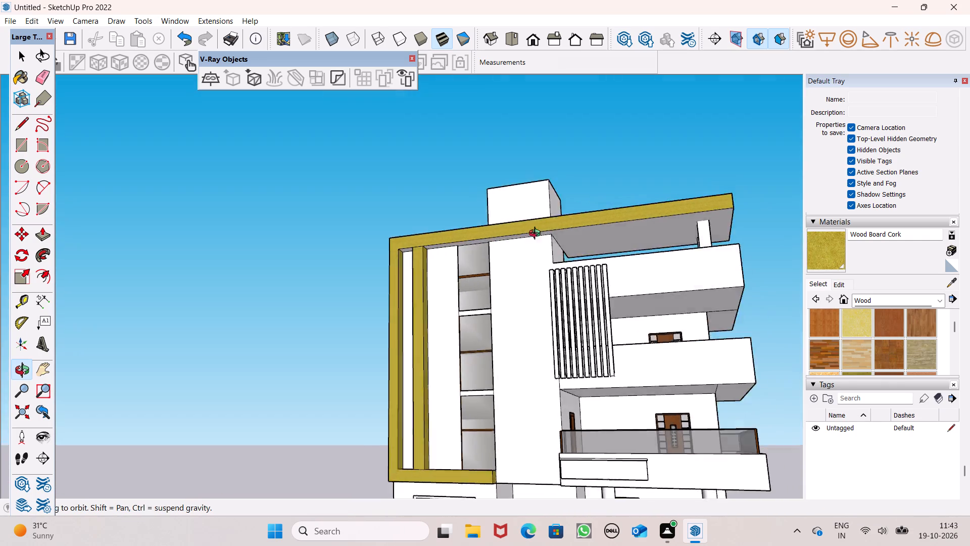
{"action": "middle_click_drag", "start_coordinate": [537, 235], "coordinate": [860, 248]}
{"action": "scroll", "coordinate": [487, 314], "scroll_direction": "up", "scroll_amount": 8}
{"action": "middle_click_drag", "start_coordinate": [289, 244], "coordinate": [309, 152]}
{"action": "scroll", "coordinate": [307, 152], "scroll_direction": "up", "scroll_amount": 1}
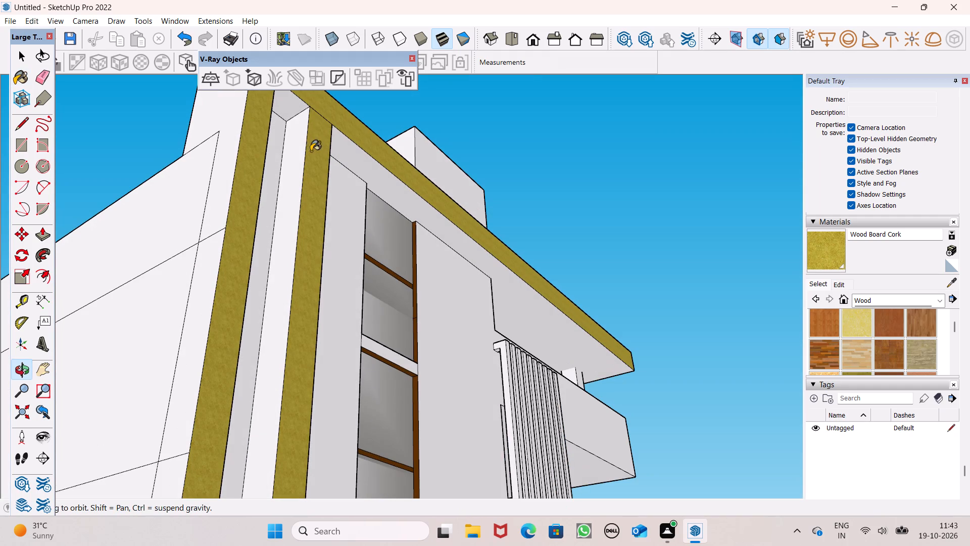
{"action": "left_click", "coordinate": [303, 120]}
{"action": "left_click", "coordinate": [287, 103]}
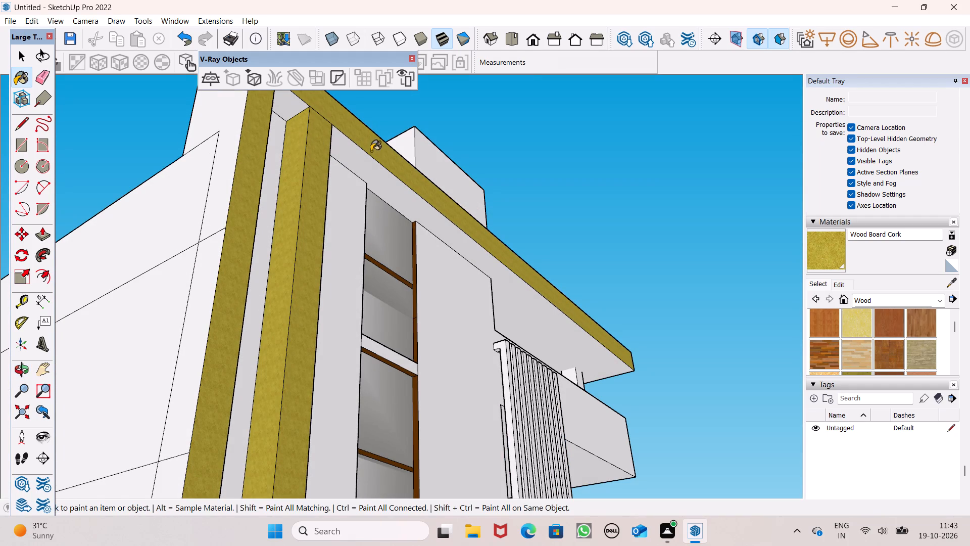
{"action": "left_click", "coordinate": [355, 158]}
Paint the end, top and rear edge of the projecting roof slab with Wood Board Cork.
{"action": "scroll", "coordinate": [381, 196], "scroll_direction": "down", "scroll_amount": 5}
{"action": "scroll", "coordinate": [564, 209], "scroll_direction": "down", "scroll_amount": 4}
{"action": "middle_click_drag", "start_coordinate": [566, 249], "coordinate": [290, 378]}
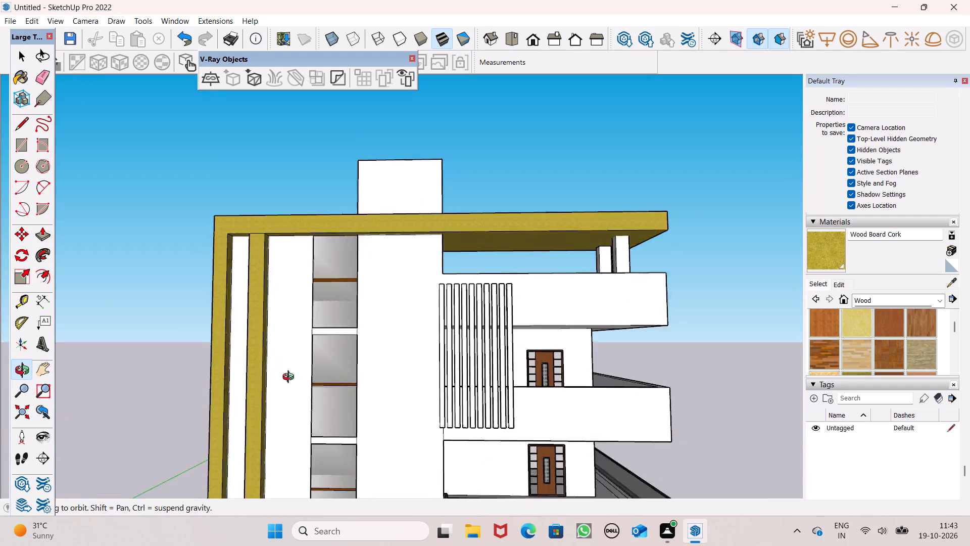
{"action": "middle_click_drag", "start_coordinate": [290, 378], "coordinate": [225, 386]}
{"action": "middle_click_drag", "start_coordinate": [687, 211], "coordinate": [515, 282]}
{"action": "left_click", "coordinate": [561, 289]}
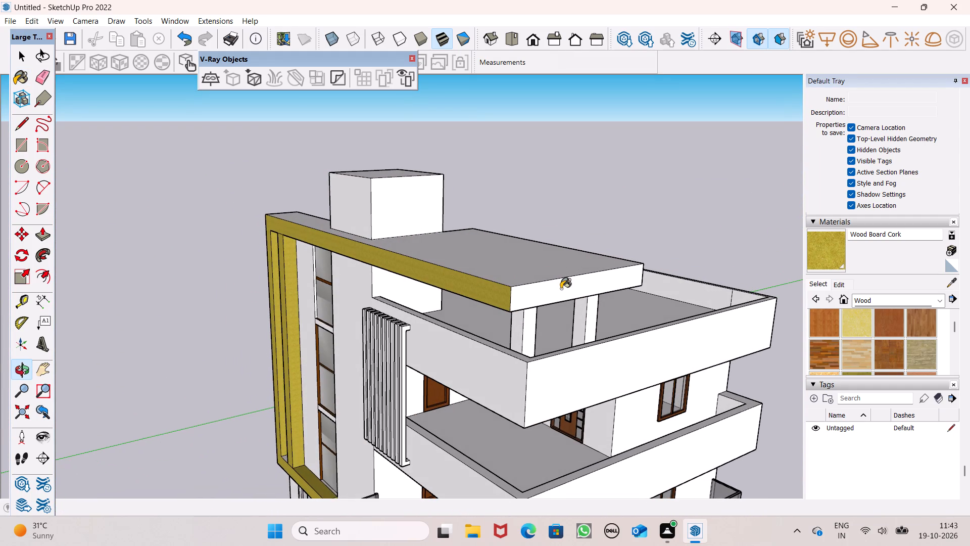
{"action": "left_click_drag", "start_coordinate": [533, 258], "coordinate": [535, 263]}
{"action": "middle_click_drag", "start_coordinate": [571, 259], "coordinate": [256, 299]}
{"action": "scroll", "coordinate": [264, 299], "scroll_direction": "up", "scroll_amount": 1}
{"action": "scroll", "coordinate": [316, 325], "scroll_direction": "up", "scroll_amount": 2}
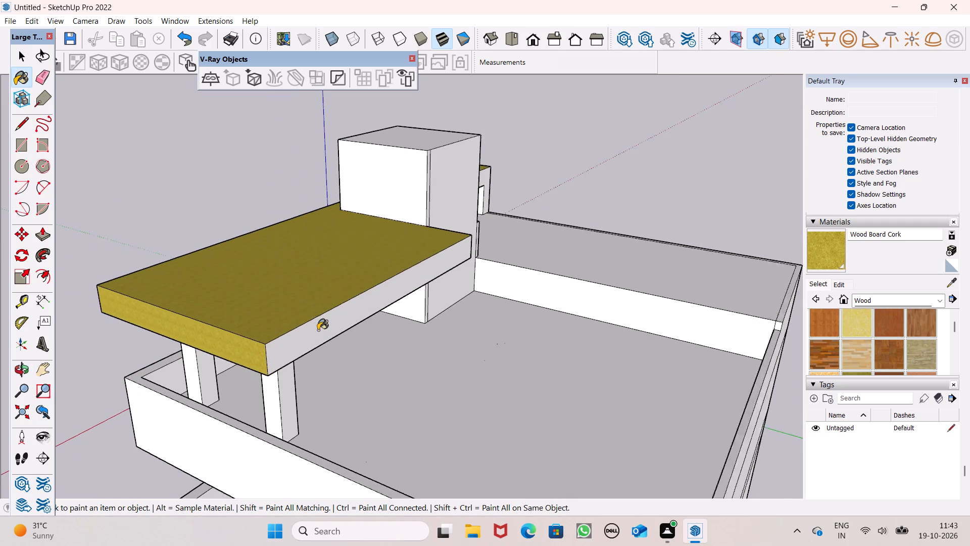
{"action": "scroll", "coordinate": [318, 330], "scroll_direction": "up", "scroll_amount": 1}
{"action": "left_click", "coordinate": [320, 330]}
Paint the frame's upper outer side, its rear face at the roof and the slab's edge beside the tower with Wood Board Cork.
{"action": "scroll", "coordinate": [304, 279], "scroll_direction": "down", "scroll_amount": 2}
{"action": "middle_click_drag", "start_coordinate": [235, 282], "coordinate": [763, 263]}
{"action": "scroll", "coordinate": [763, 266], "scroll_direction": "up", "scroll_amount": 1}
{"action": "middle_click_drag", "start_coordinate": [381, 281], "coordinate": [613, 262]}
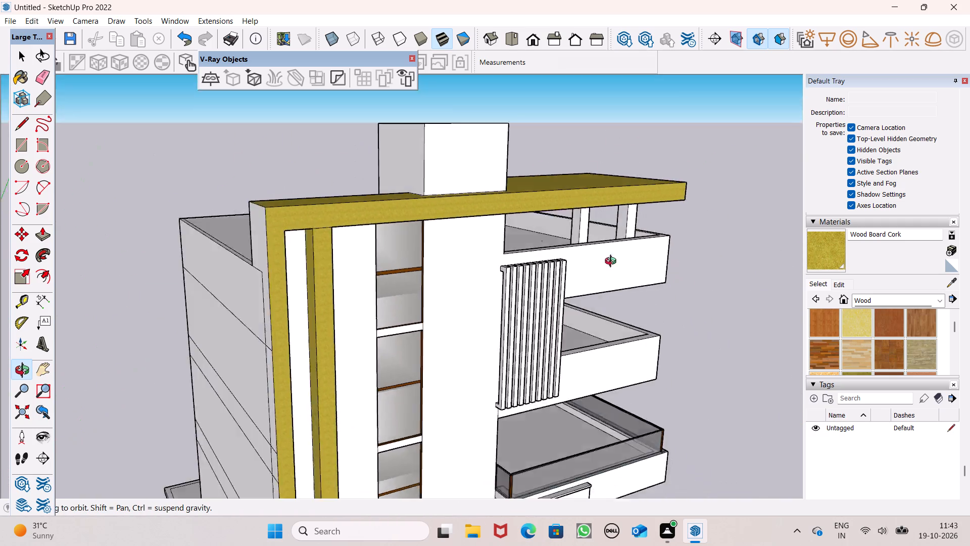
{"action": "middle_click_drag", "start_coordinate": [613, 262], "coordinate": [762, 226]}
{"action": "left_click", "coordinate": [453, 211]}
{"action": "middle_click_drag", "start_coordinate": [509, 258], "coordinate": [726, 369]}
{"action": "scroll", "coordinate": [726, 370], "scroll_direction": "up", "scroll_amount": 1}
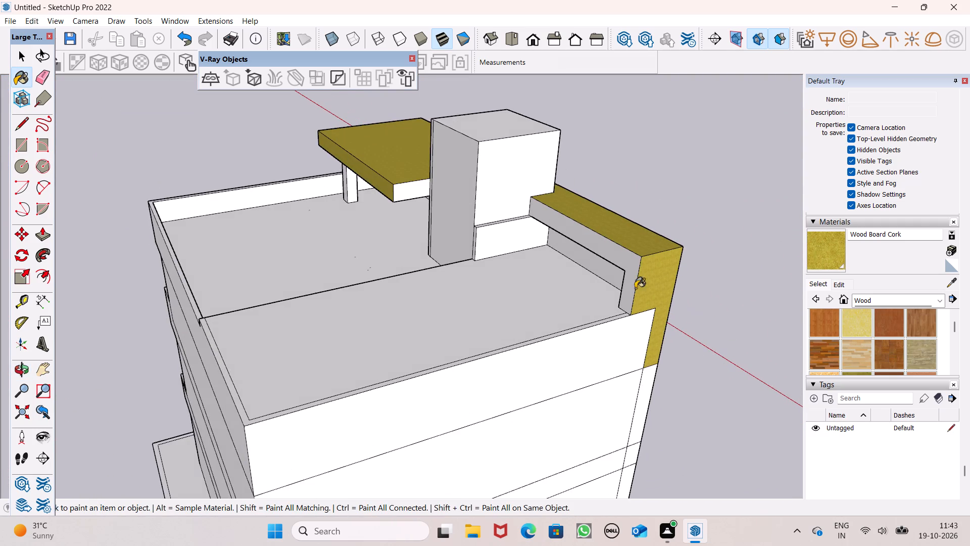
{"action": "scroll", "coordinate": [625, 283], "scroll_direction": "up", "scroll_amount": 2}
{"action": "left_click", "coordinate": [619, 255]}
{"action": "left_click", "coordinate": [386, 172]}
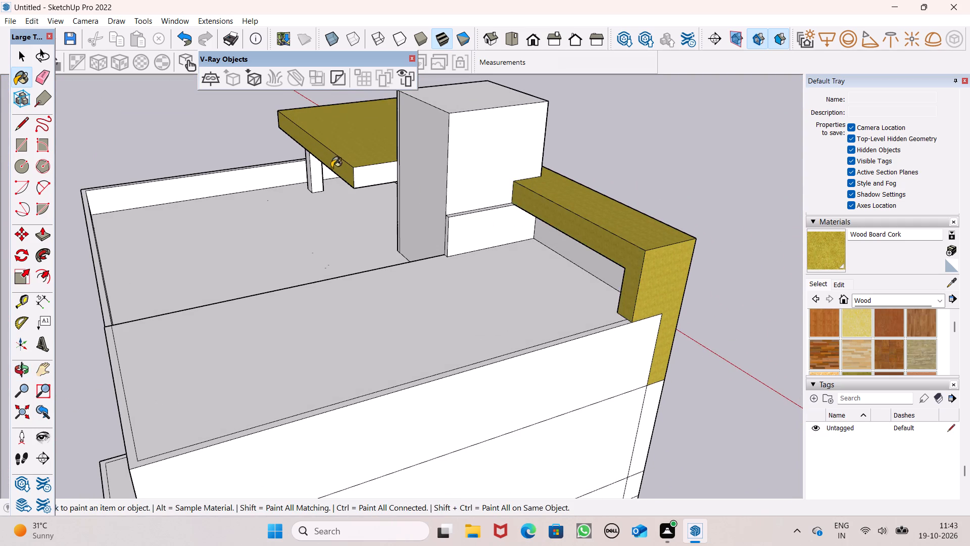
Paint the remaining strip segments down the frame's outer side wall with Wood Board Cork.
{"action": "scroll", "coordinate": [331, 167], "scroll_direction": "down", "scroll_amount": 9}
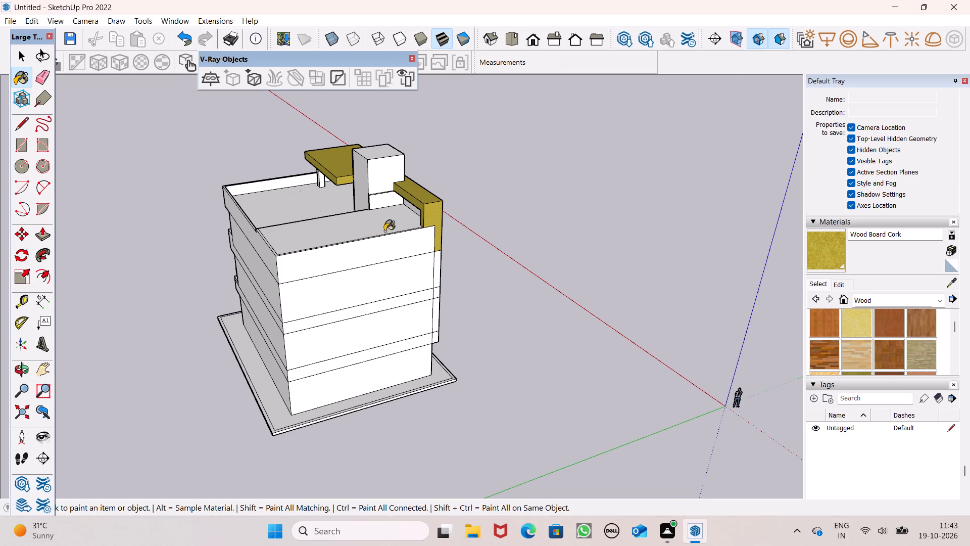
{"action": "scroll", "coordinate": [384, 231], "scroll_direction": "down", "scroll_amount": 2}
{"action": "scroll", "coordinate": [562, 428], "scroll_direction": "up", "scroll_amount": 7}
{"action": "middle_click_drag", "start_coordinate": [466, 381], "coordinate": [437, 355]}
{"action": "scroll", "coordinate": [438, 104], "scroll_direction": "up", "scroll_amount": 6}
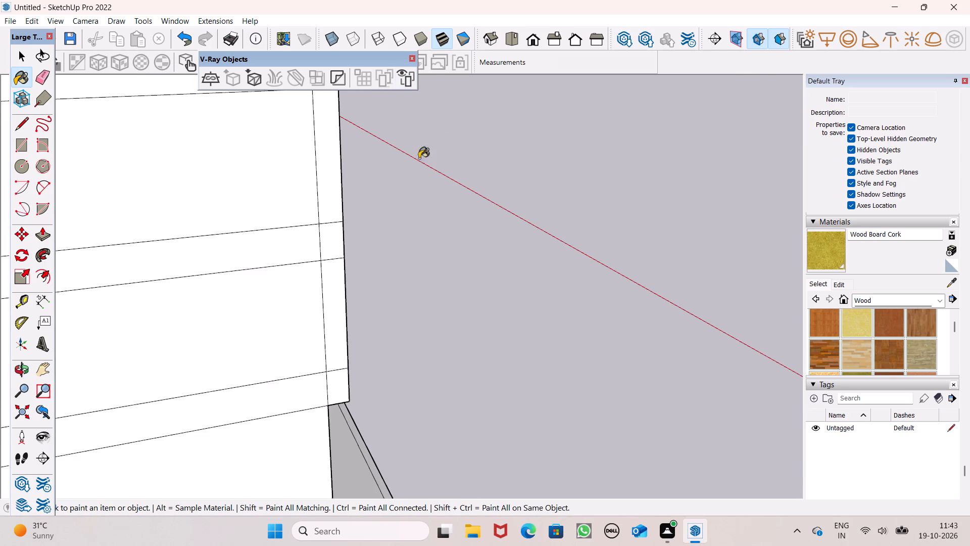
{"action": "left_click", "coordinate": [333, 207]}
{"action": "left_click", "coordinate": [332, 252]}
{"action": "left_click", "coordinate": [342, 286]}
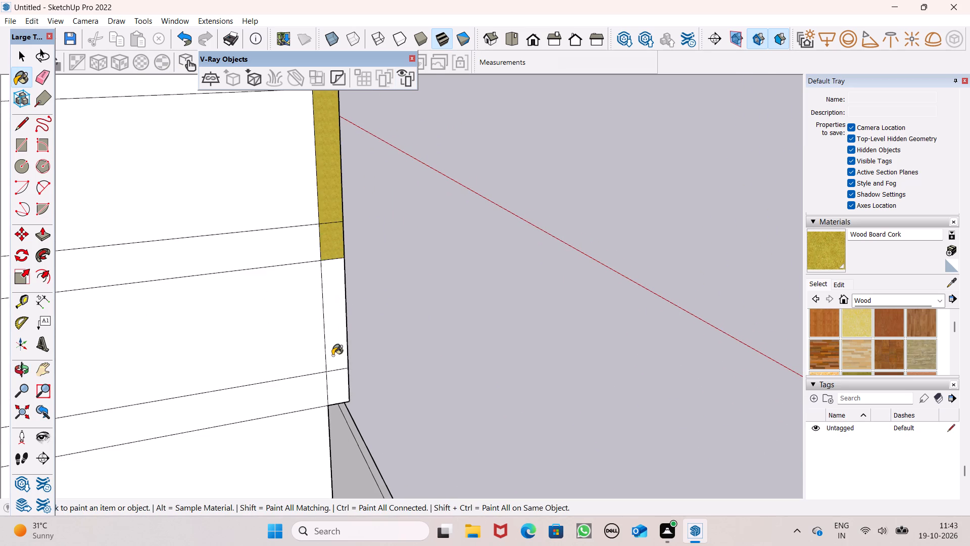
{"action": "left_click", "coordinate": [332, 380]}
Paint the underside of the frame's bottom ledge above the ground-floor window with Wood Board Cork.
{"action": "scroll", "coordinate": [451, 231], "scroll_direction": "down", "scroll_amount": 7}
{"action": "middle_click_drag", "start_coordinate": [475, 219], "coordinate": [154, 0]}
{"action": "scroll", "coordinate": [469, 223], "scroll_direction": "up", "scroll_amount": 1}
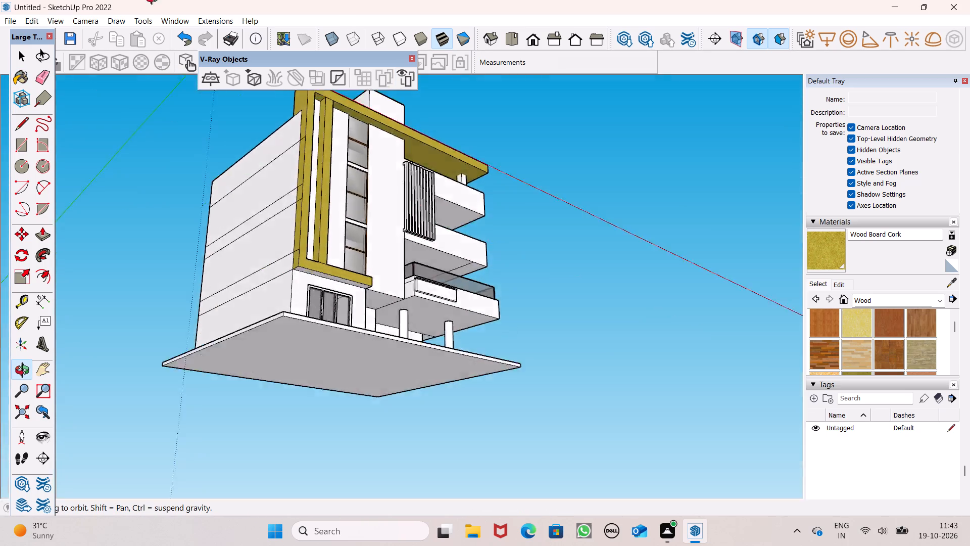
{"action": "middle_click_drag", "start_coordinate": [154, 0], "coordinate": [173, 0]}
{"action": "scroll", "coordinate": [315, 284], "scroll_direction": "up", "scroll_amount": 13}
{"action": "left_click", "coordinate": [322, 261]}
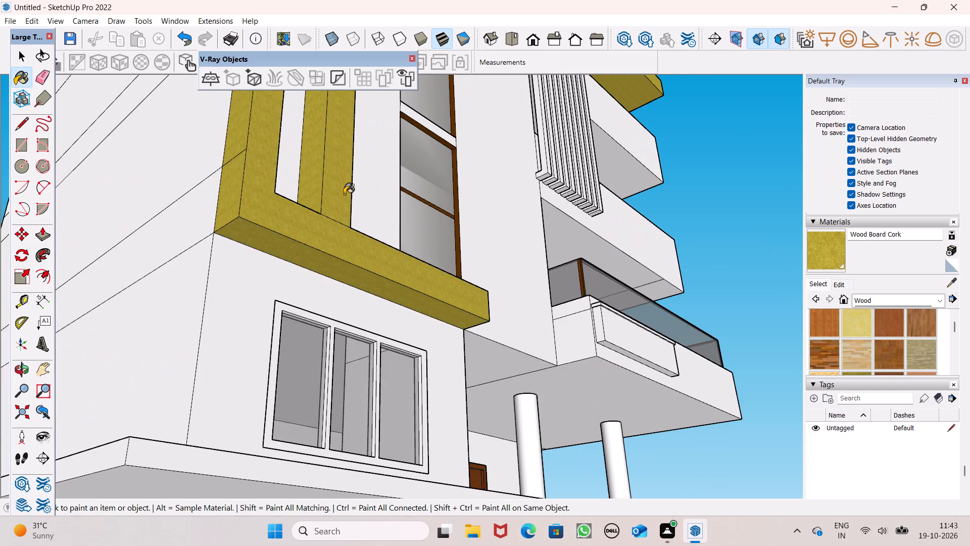
{"action": "scroll", "coordinate": [344, 194], "scroll_direction": "down", "scroll_amount": 5}
{"action": "middle_click_drag", "start_coordinate": [347, 292], "coordinate": [329, 462]}
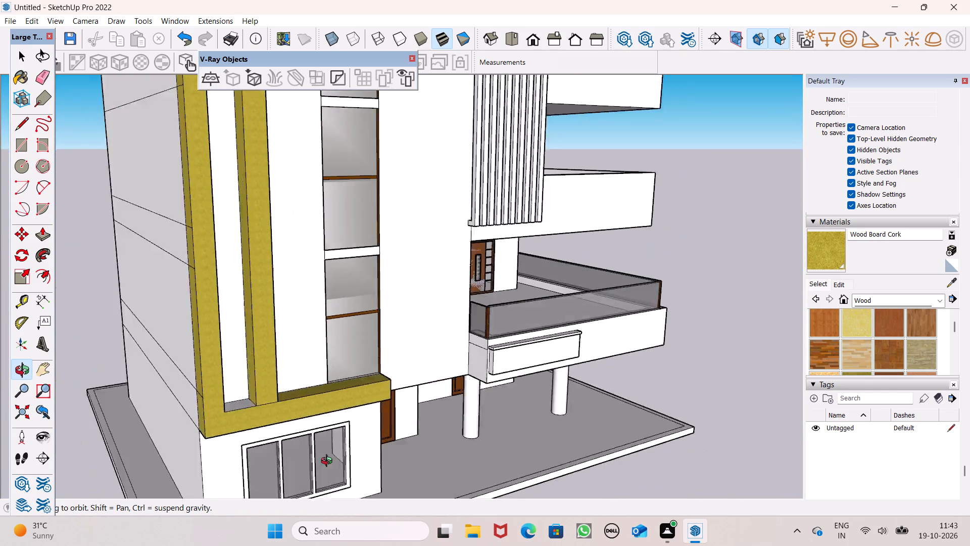
Paint the street-facing and outer faces of the two roof-terrace columns under the projecting slab with Wood Board Cork.
{"action": "middle_click_drag", "start_coordinate": [329, 462], "coordinate": [386, 466]}
{"action": "scroll", "coordinate": [382, 450], "scroll_direction": "up", "scroll_amount": 1}
{"action": "scroll", "coordinate": [400, 379], "scroll_direction": "down", "scroll_amount": 5}
{"action": "middle_click_drag", "start_coordinate": [450, 387], "coordinate": [264, 392]}
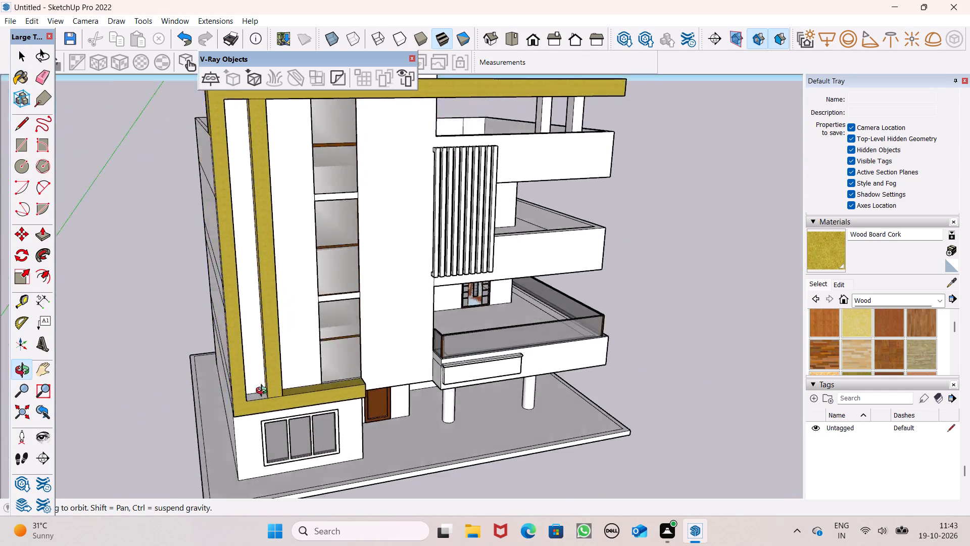
{"action": "middle_click_drag", "start_coordinate": [264, 392], "coordinate": [128, 429]}
{"action": "middle_click_drag", "start_coordinate": [531, 176], "coordinate": [413, 213]}
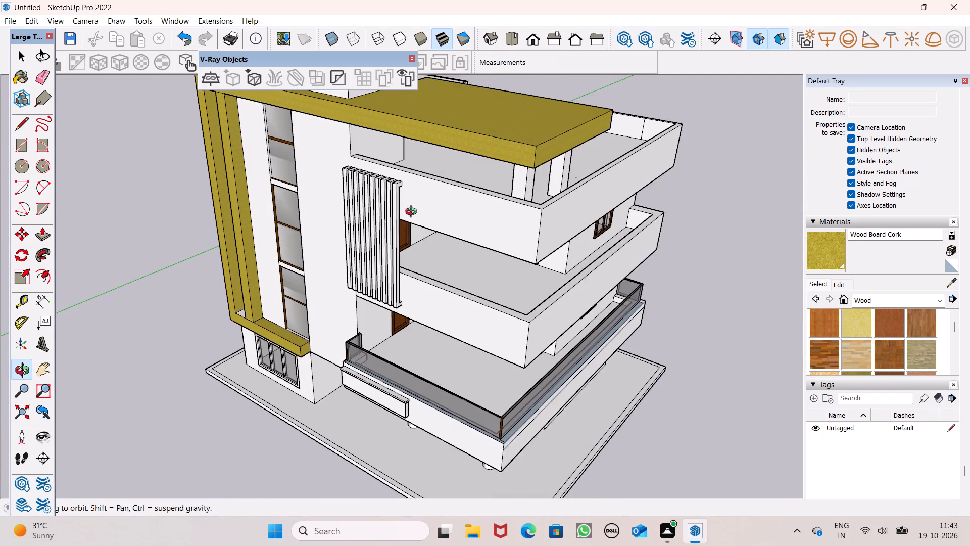
{"action": "middle_click_drag", "start_coordinate": [413, 213], "coordinate": [415, 209]}
{"action": "scroll", "coordinate": [415, 209], "scroll_direction": "up", "scroll_amount": 1}
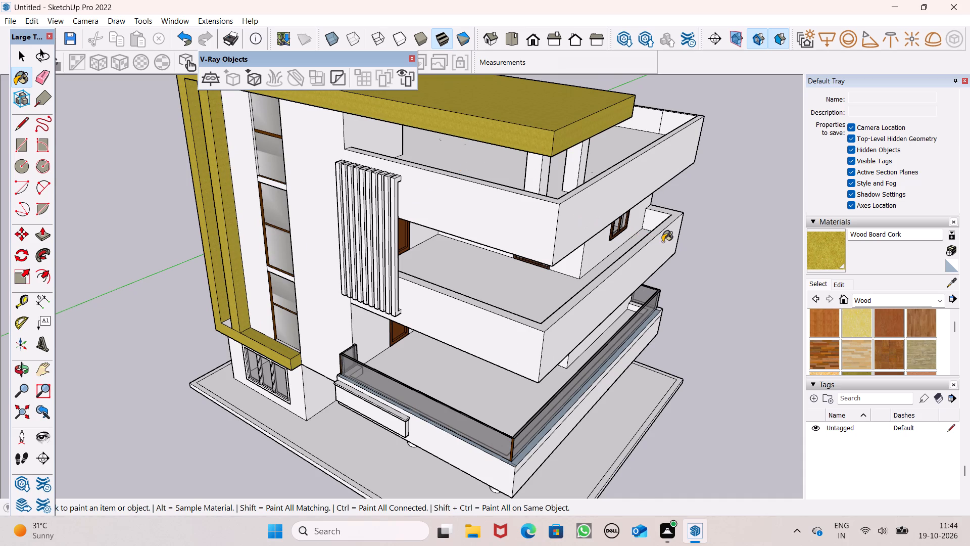
{"action": "middle_click_drag", "start_coordinate": [663, 245], "coordinate": [524, 210]}
{"action": "scroll", "coordinate": [531, 244], "scroll_direction": "up", "scroll_amount": 1}
{"action": "scroll", "coordinate": [467, 152], "scroll_direction": "up", "scroll_amount": 4}
{"action": "left_click", "coordinate": [409, 140]}
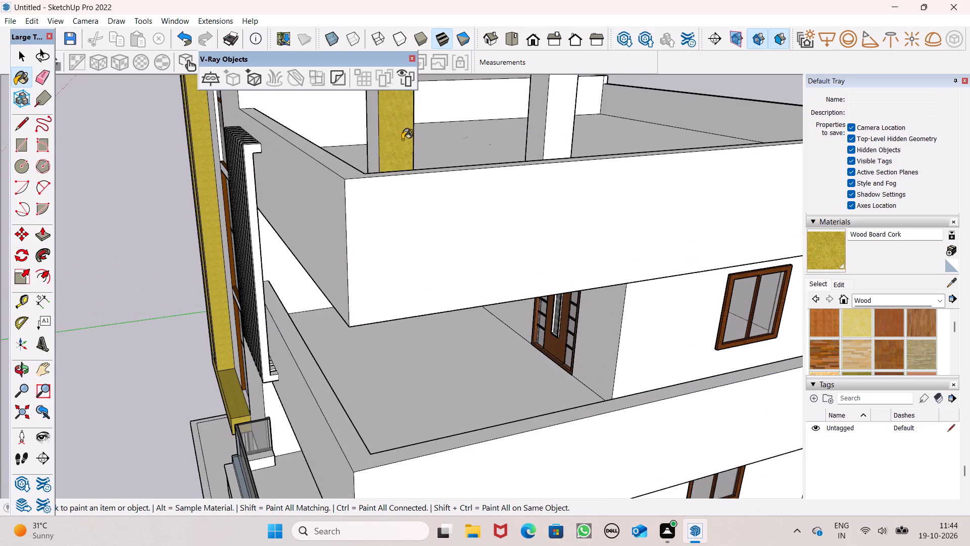
{"action": "middle_click_drag", "start_coordinate": [399, 171], "coordinate": [771, 208]}
{"action": "scroll", "coordinate": [605, 99], "scroll_direction": "up", "scroll_amount": 4}
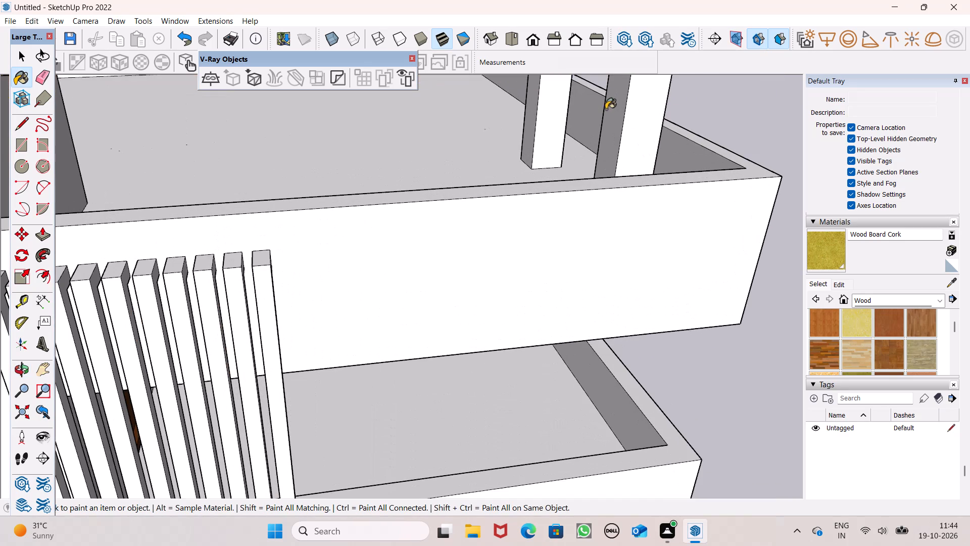
{"action": "left_click", "coordinate": [614, 116]}
{"action": "left_click", "coordinate": [636, 117]}
{"action": "left_click", "coordinate": [561, 97]}
{"action": "left_click", "coordinate": [539, 99]}
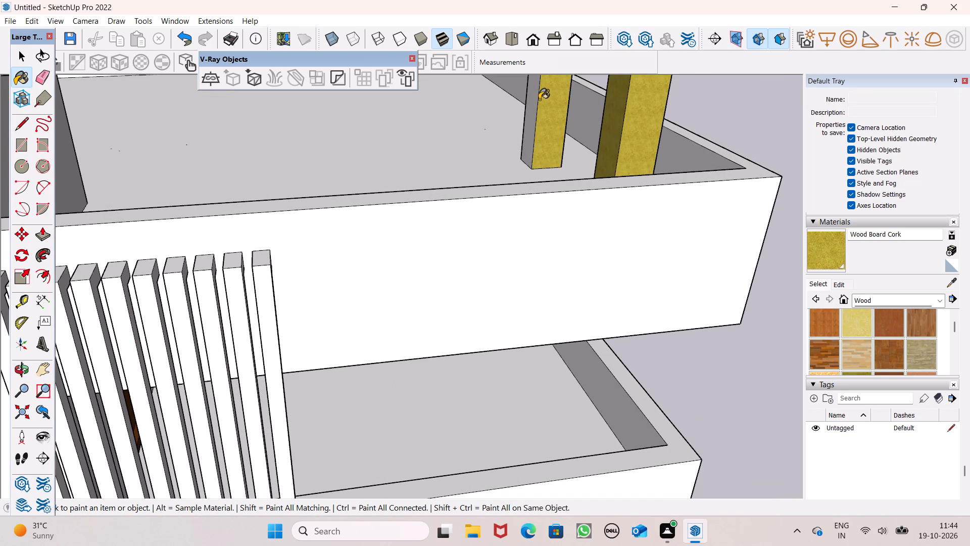
{"action": "left_click", "coordinate": [532, 104]}
Paint the remaining unpainted faces of the two roof-terrace columns with Wood Board Cork.
{"action": "scroll", "coordinate": [531, 118], "scroll_direction": "down", "scroll_amount": 6}
{"action": "middle_click_drag", "start_coordinate": [556, 163], "coordinate": [0, 163]}
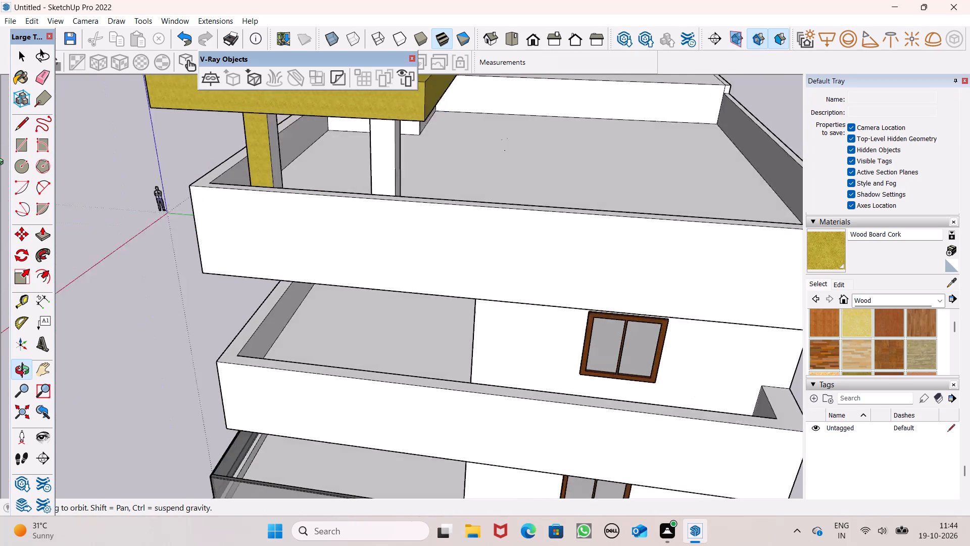
{"action": "middle_click_drag", "start_coordinate": [0, 163], "coordinate": [4, 157]}
{"action": "scroll", "coordinate": [351, 110], "scroll_direction": "up", "scroll_amount": 2}
{"action": "left_click", "coordinate": [374, 156]}
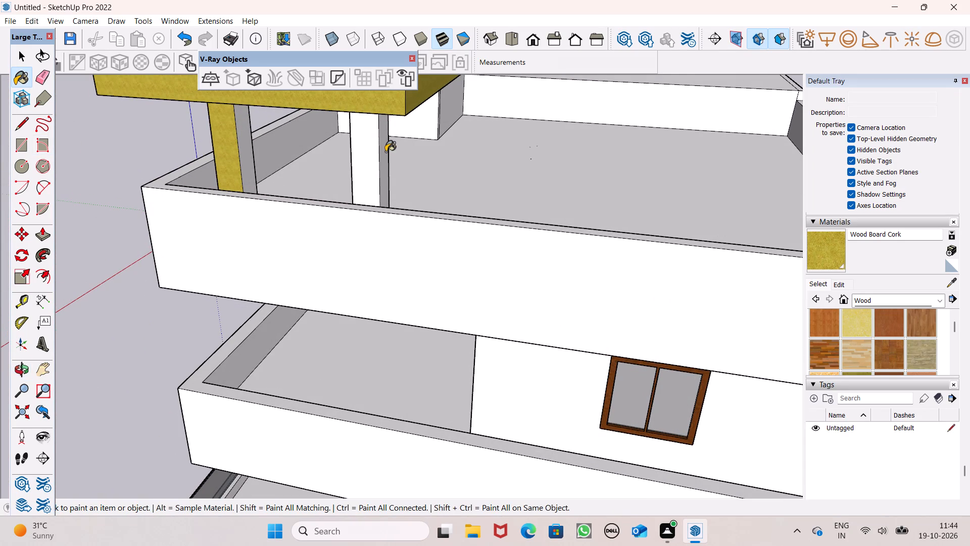
{"action": "left_click", "coordinate": [385, 152]}
{"action": "left_click", "coordinate": [248, 161]}
{"action": "middle_click_drag", "start_coordinate": [439, 190], "coordinate": [218, 206]}
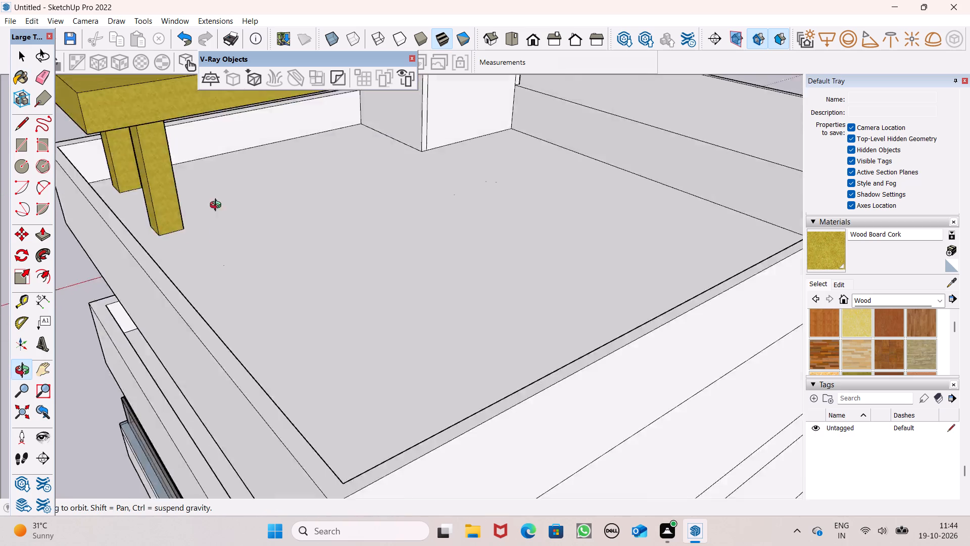
{"action": "middle_click_drag", "start_coordinate": [218, 206], "coordinate": [608, 242]}
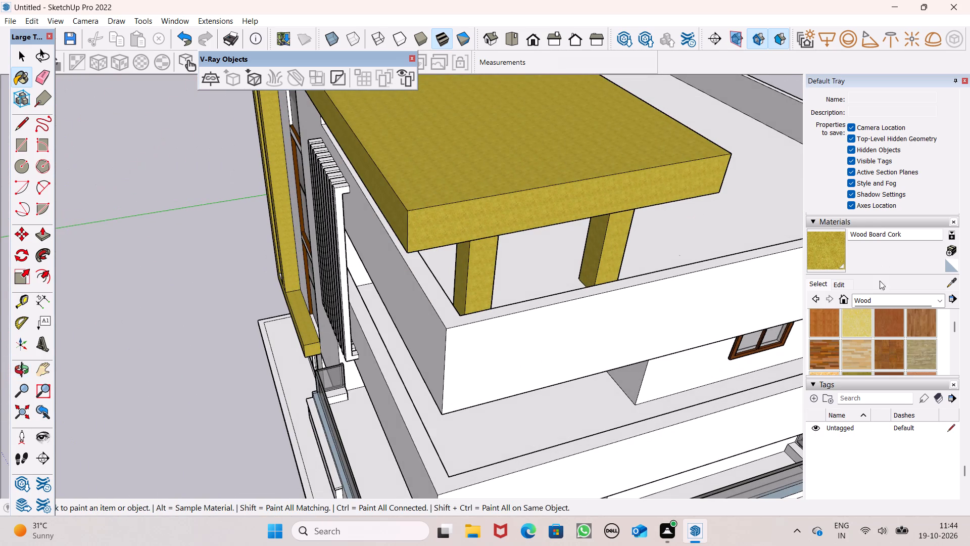
Edit the Wood Board Cork colour to a dark brown with R 101, G 80 and B 37.
{"action": "left_click", "coordinate": [837, 282]}
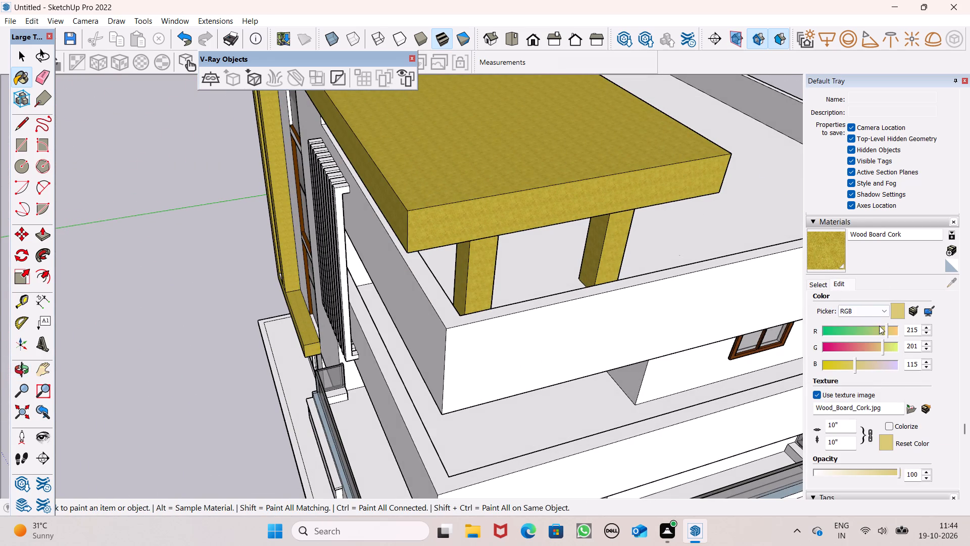
{"action": "left_click_drag", "start_coordinate": [879, 347], "coordinate": [835, 354]}
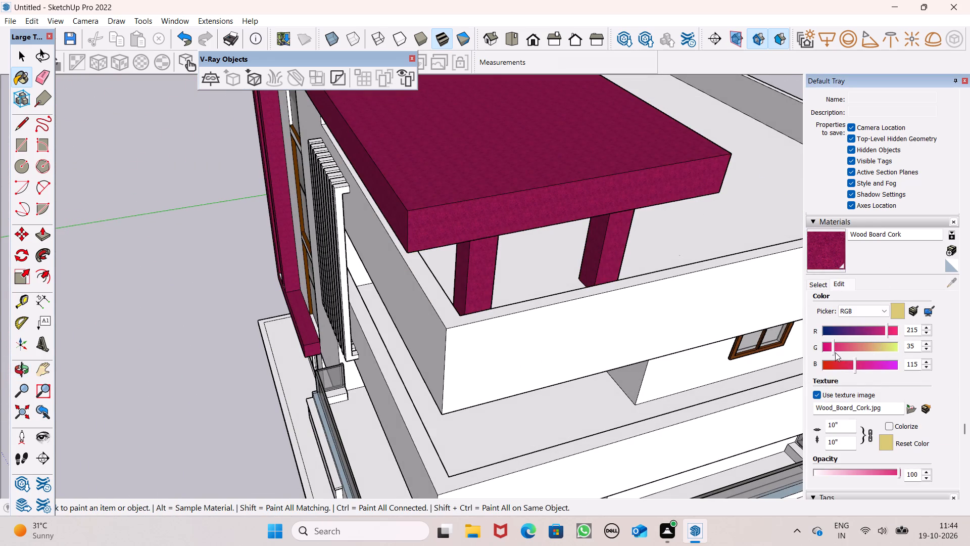
{"action": "left_click_drag", "start_coordinate": [885, 334], "coordinate": [809, 343]}
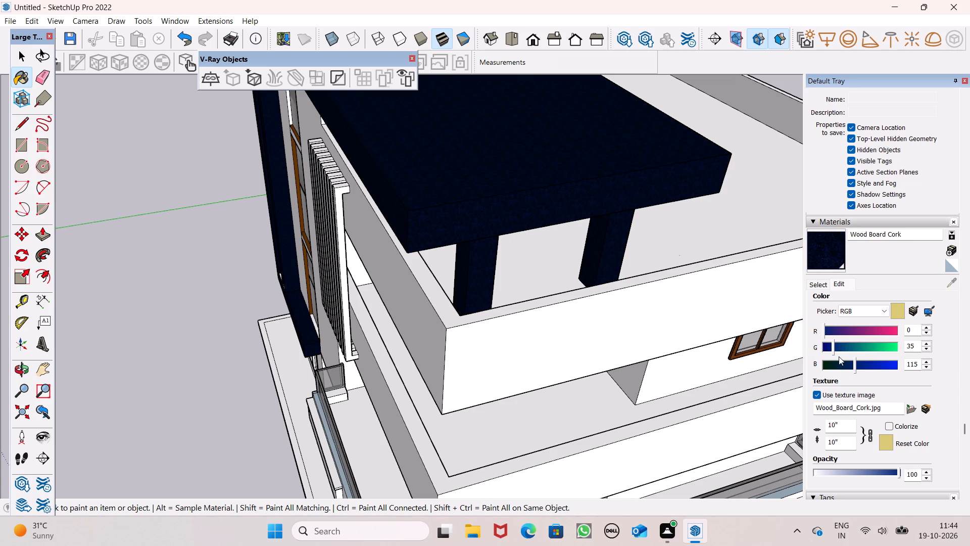
{"action": "left_click_drag", "start_coordinate": [823, 328], "coordinate": [849, 333]}
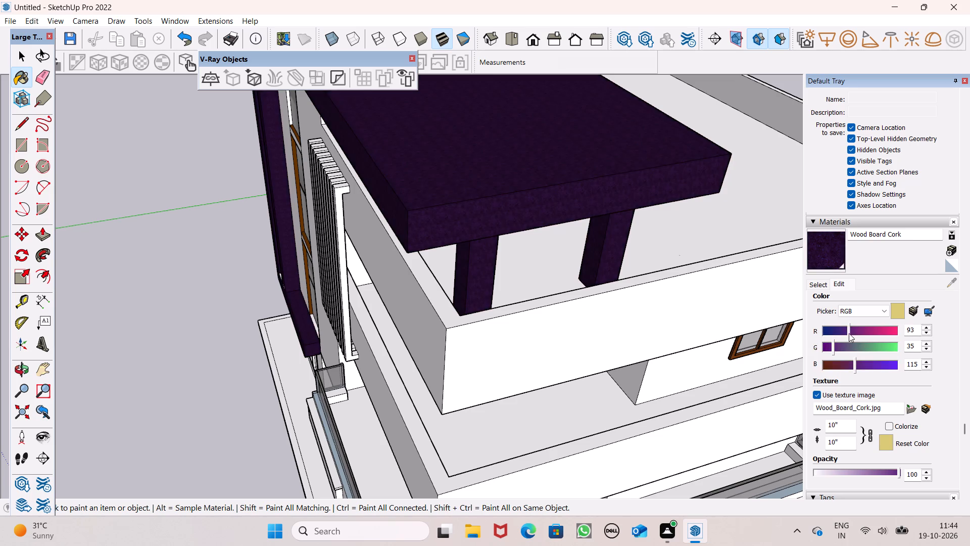
{"action": "left_click_drag", "start_coordinate": [849, 333], "coordinate": [851, 345]}
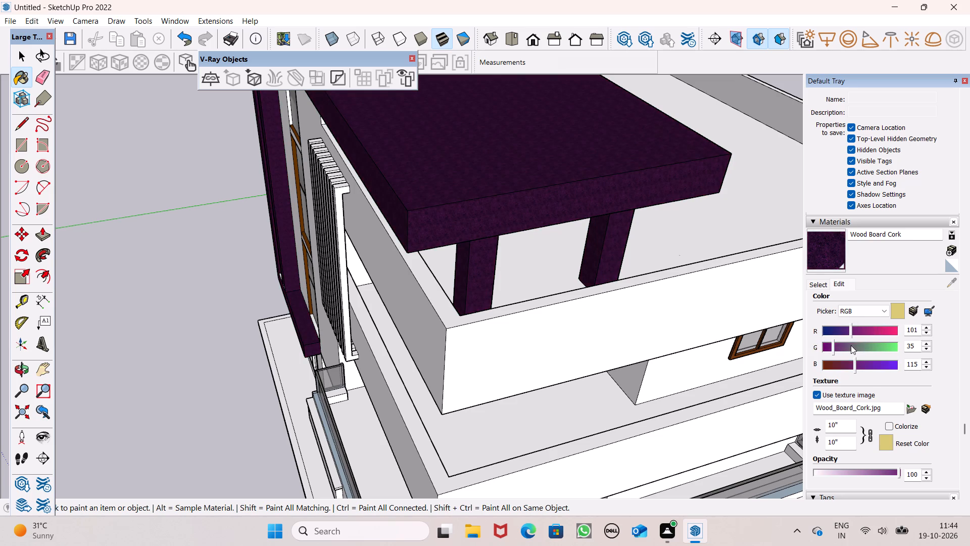
{"action": "left_click_drag", "start_coordinate": [851, 345], "coordinate": [851, 346]}
{"action": "left_click_drag", "start_coordinate": [856, 368], "coordinate": [831, 371]}
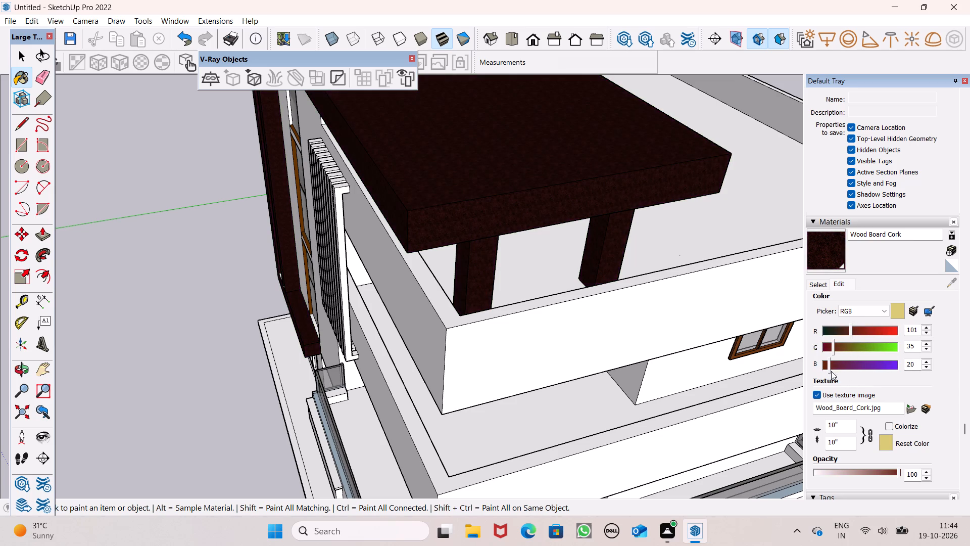
{"action": "left_click_drag", "start_coordinate": [831, 371], "coordinate": [836, 371]}
{"action": "left_click_drag", "start_coordinate": [831, 347], "coordinate": [844, 349]}
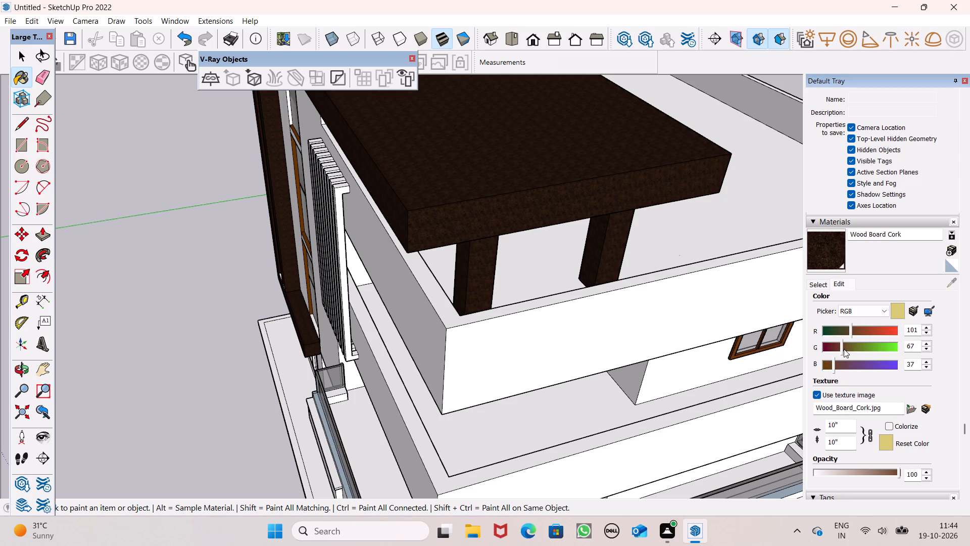
{"action": "left_click_drag", "start_coordinate": [844, 349], "coordinate": [847, 349]}
Adjust the Wood Board Cork colour to a dark reddish brown with R 138 and G 42.
{"action": "scroll", "coordinate": [793, 265], "scroll_direction": "down", "scroll_amount": 4}
{"action": "middle_click_drag", "start_coordinate": [670, 300], "coordinate": [852, 181]}
{"action": "scroll", "coordinate": [850, 180], "scroll_direction": "up", "scroll_amount": 1}
{"action": "scroll", "coordinate": [618, 338], "scroll_direction": "down", "scroll_amount": 4}
{"action": "middle_click_drag", "start_coordinate": [617, 340], "coordinate": [357, 454]}
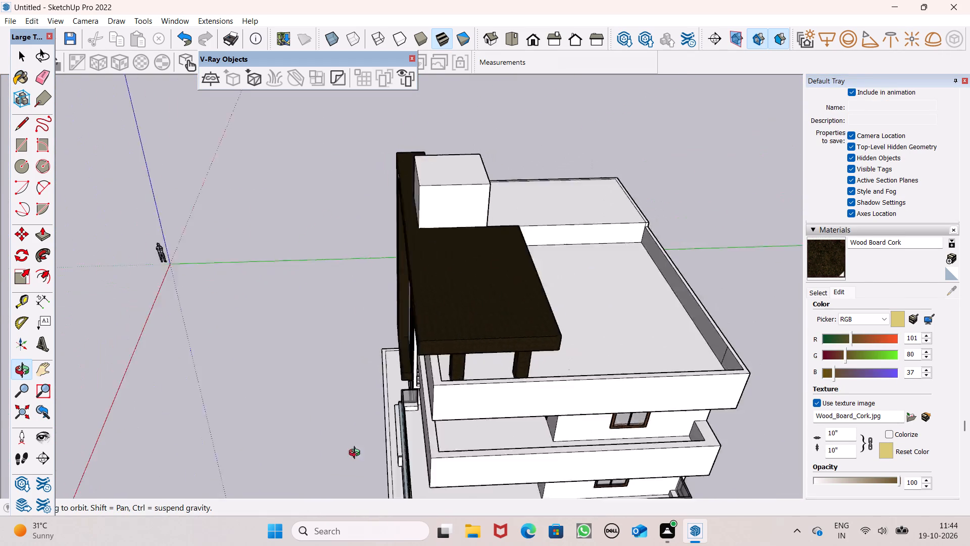
{"action": "middle_click_drag", "start_coordinate": [357, 454], "coordinate": [397, 420]}
{"action": "scroll", "coordinate": [763, 348], "scroll_direction": "up", "scroll_amount": 1}
{"action": "scroll", "coordinate": [809, 344], "scroll_direction": "up", "scroll_amount": 6}
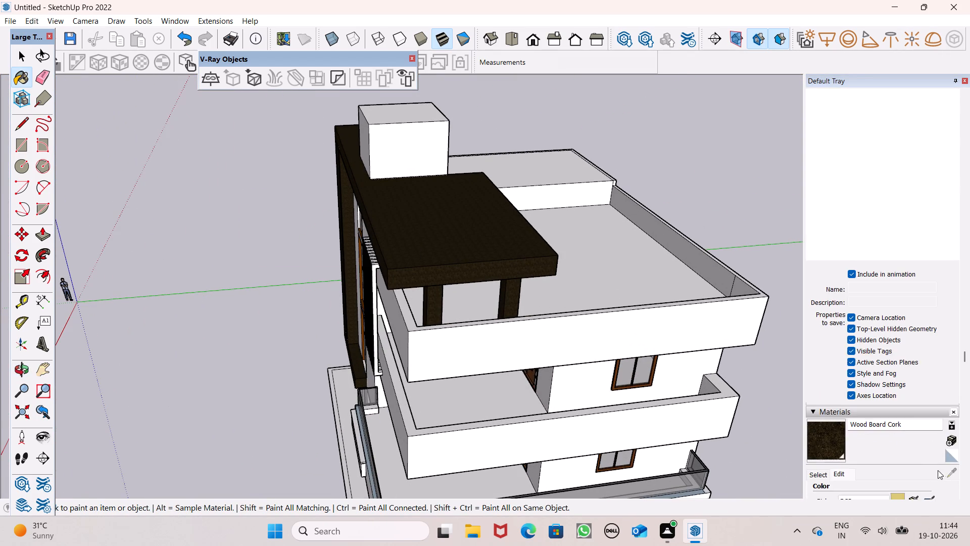
{"action": "scroll", "coordinate": [844, 326], "scroll_direction": "down", "scroll_amount": 3}
{"action": "left_click", "coordinate": [868, 358]}
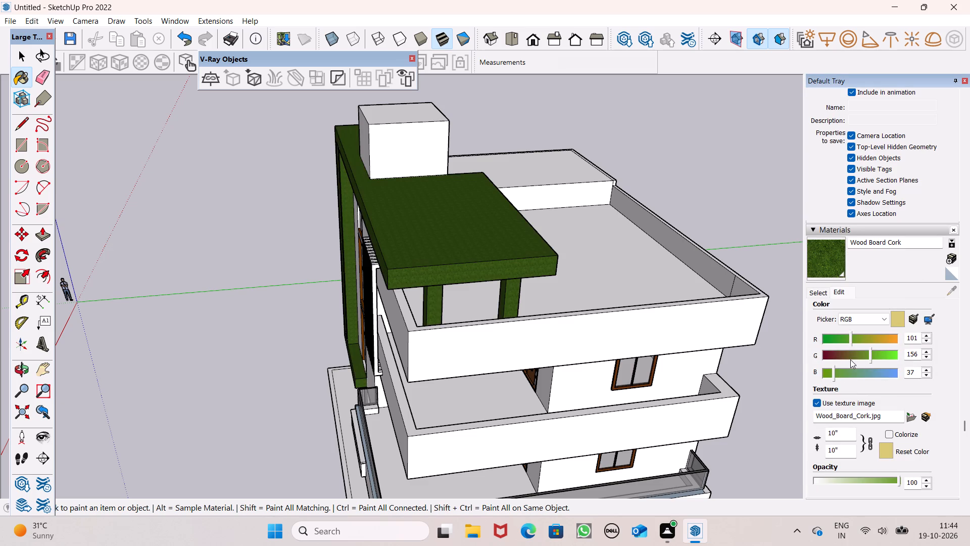
{"action": "left_click", "coordinate": [827, 353]}
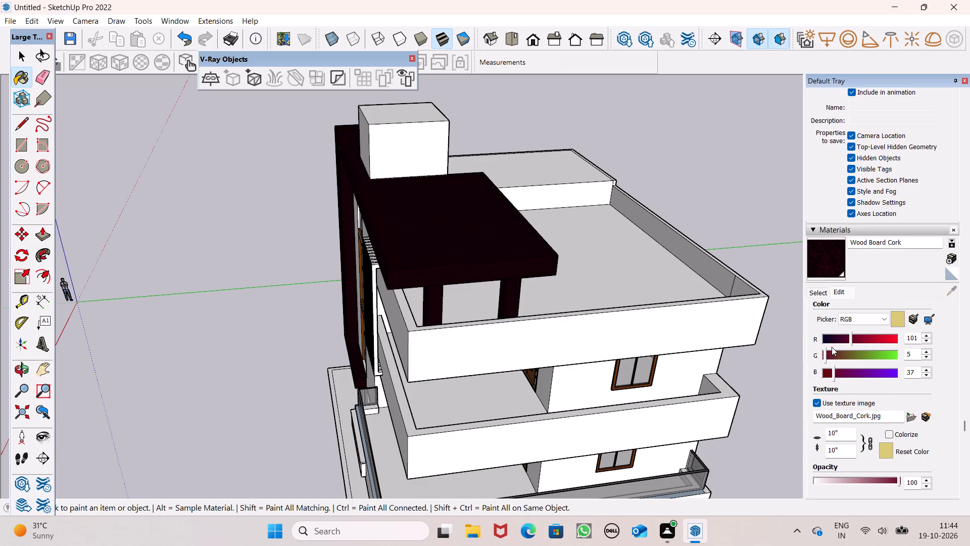
{"action": "left_click_drag", "start_coordinate": [854, 334], "coordinate": [878, 332]}
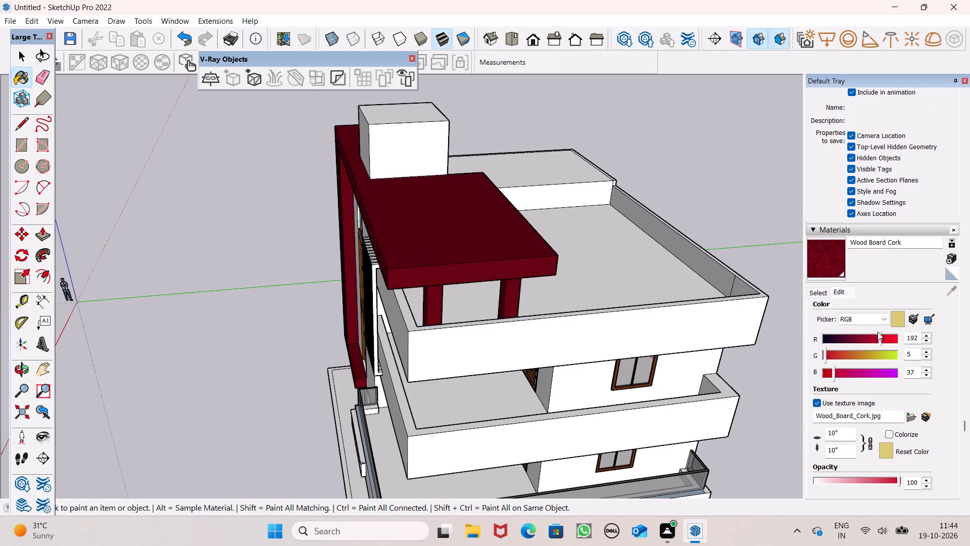
{"action": "left_click_drag", "start_coordinate": [878, 332], "coordinate": [863, 340]}
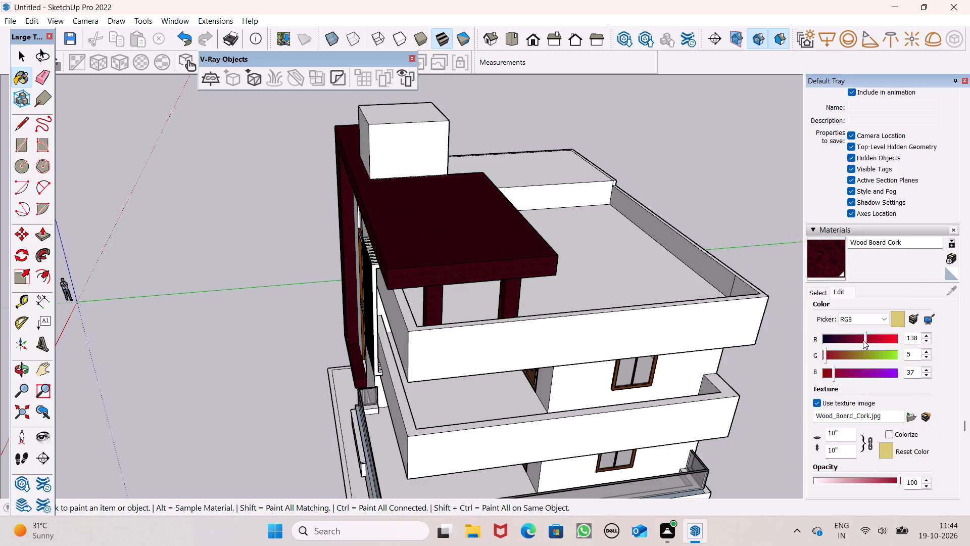
{"action": "left_click", "coordinate": [837, 352]}
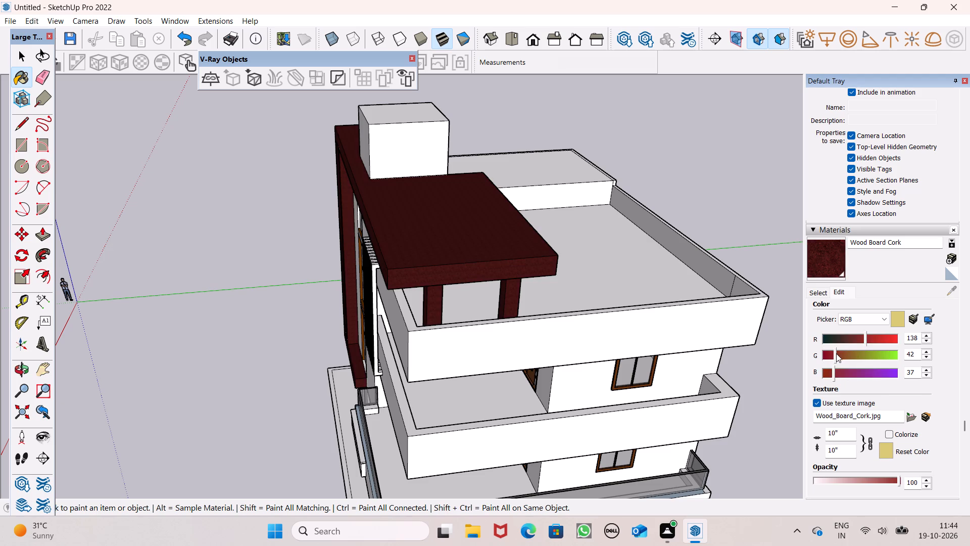
Paint the bottom ledge's small top face between the frame's outer side and the vertical fin with the recoloured Wood Board Cork.
{"action": "middle_click_drag", "start_coordinate": [491, 381], "coordinate": [780, 316]}
{"action": "middle_click_drag", "start_coordinate": [598, 348], "coordinate": [718, 354]}
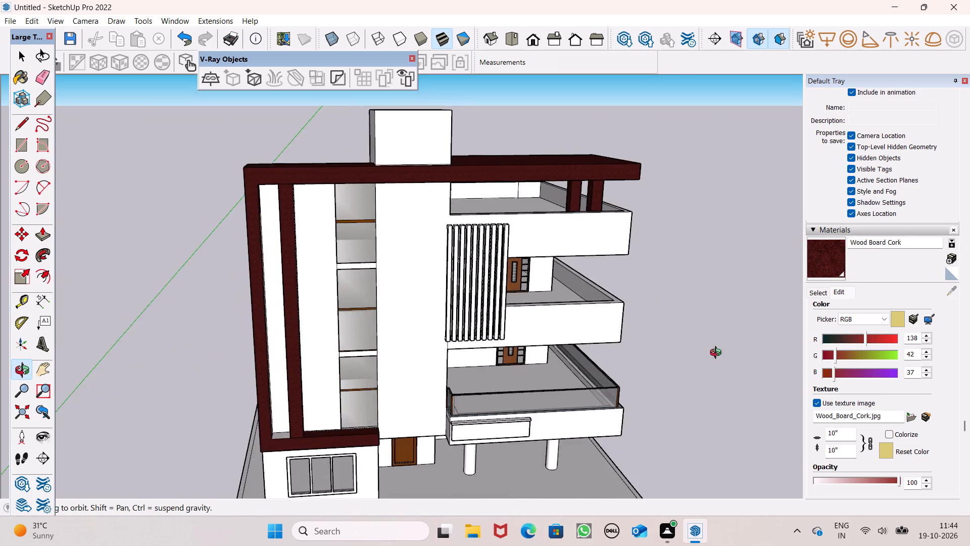
{"action": "middle_click_drag", "start_coordinate": [718, 354], "coordinate": [657, 418]}
{"action": "scroll", "coordinate": [657, 418], "scroll_direction": "up", "scroll_amount": 1}
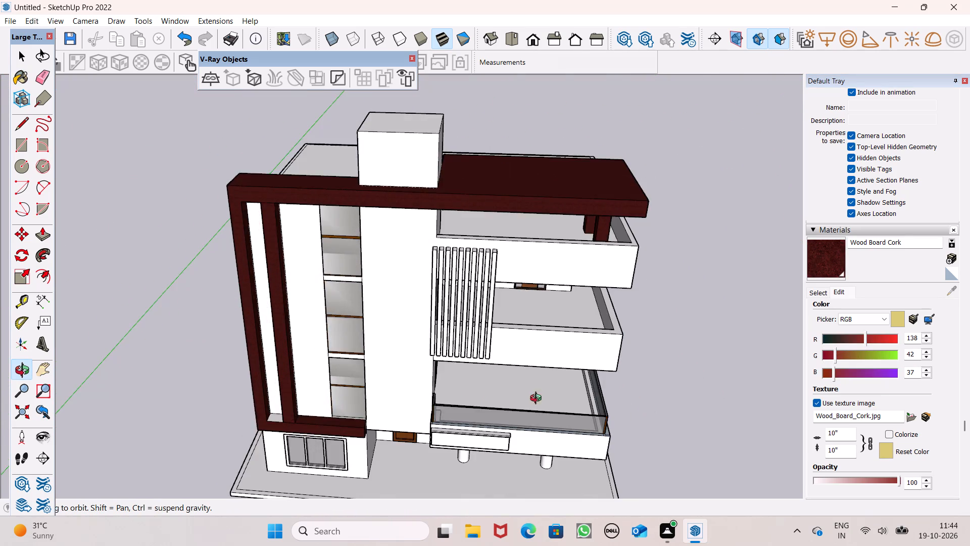
{"action": "scroll", "coordinate": [381, 429], "scroll_direction": "up", "scroll_amount": 6}
{"action": "left_click", "coordinate": [186, 403]}
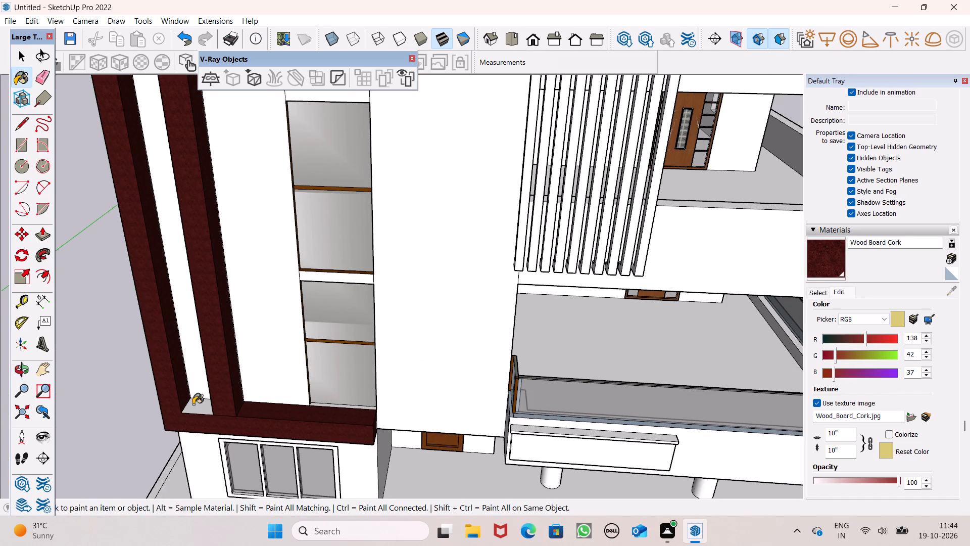
{"action": "left_click", "coordinate": [193, 404]}
Set the Wood Board Cork material's red value to 130 after checking the cladding around the house.
{"action": "scroll", "coordinate": [217, 415], "scroll_direction": "down", "scroll_amount": 5}
{"action": "middle_click_drag", "start_coordinate": [252, 418], "coordinate": [300, 341]}
{"action": "scroll", "coordinate": [315, 372], "scroll_direction": "down", "scroll_amount": 4}
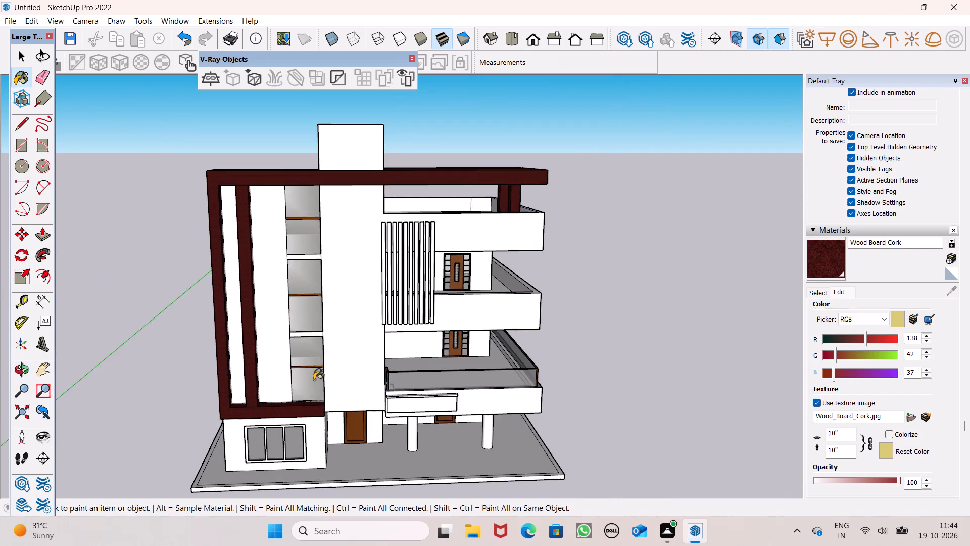
{"action": "middle_click_drag", "start_coordinate": [312, 377], "coordinate": [660, 351]}
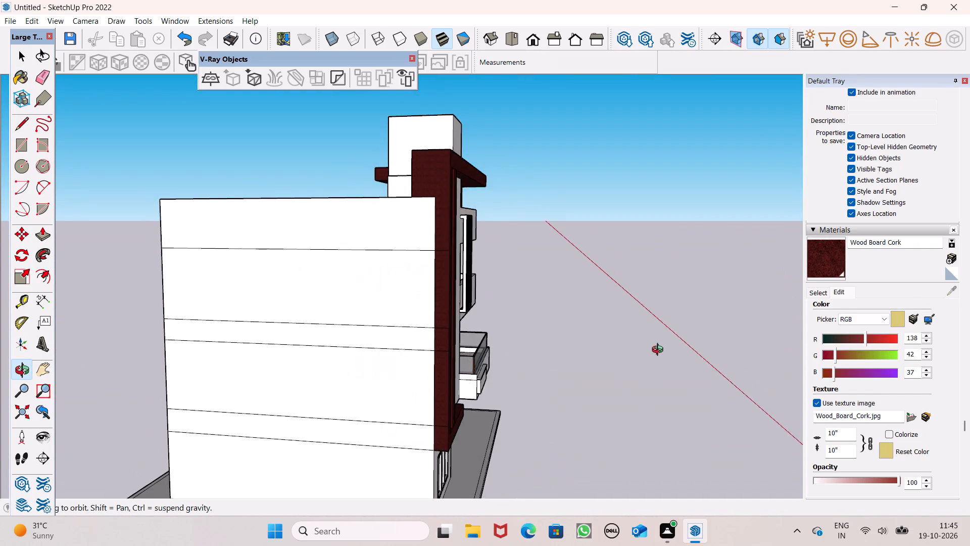
{"action": "middle_click_drag", "start_coordinate": [660, 351], "coordinate": [486, 405]}
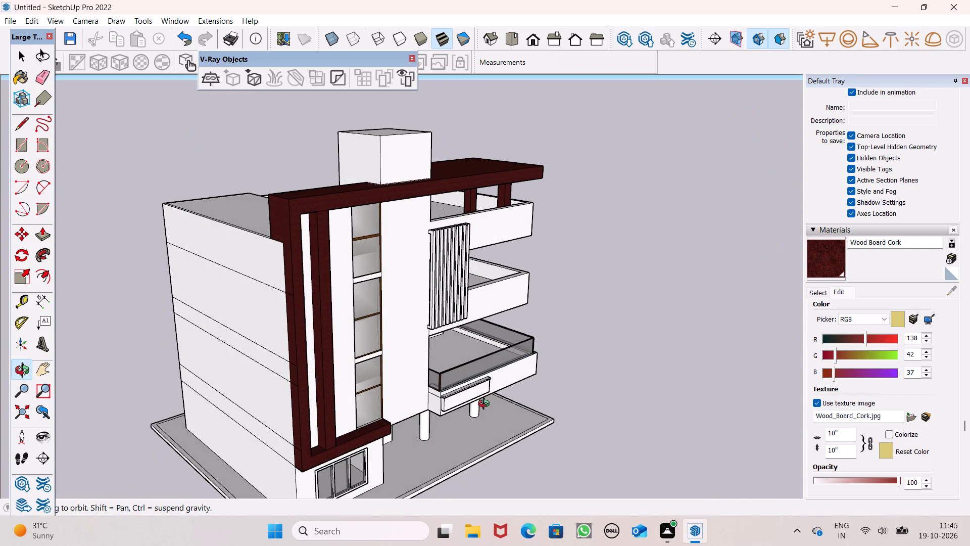
{"action": "middle_click_drag", "start_coordinate": [486, 405], "coordinate": [486, 401]}
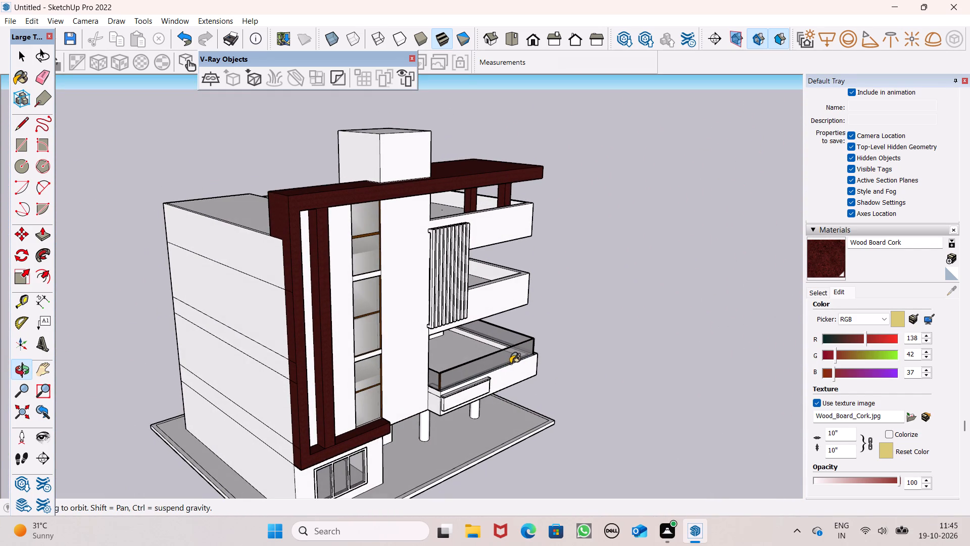
{"action": "scroll", "coordinate": [513, 361], "scroll_direction": "down", "scroll_amount": 1}
{"action": "middle_click_drag", "start_coordinate": [522, 359], "coordinate": [382, 371]}
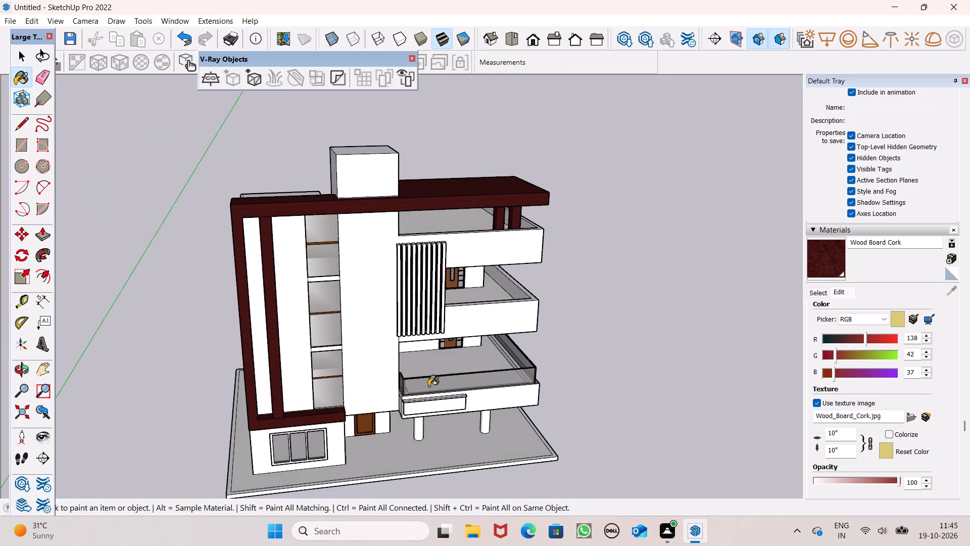
{"action": "scroll", "coordinate": [464, 405], "scroll_direction": "up", "scroll_amount": 6}
{"action": "middle_click_drag", "start_coordinate": [570, 397], "coordinate": [490, 394]}
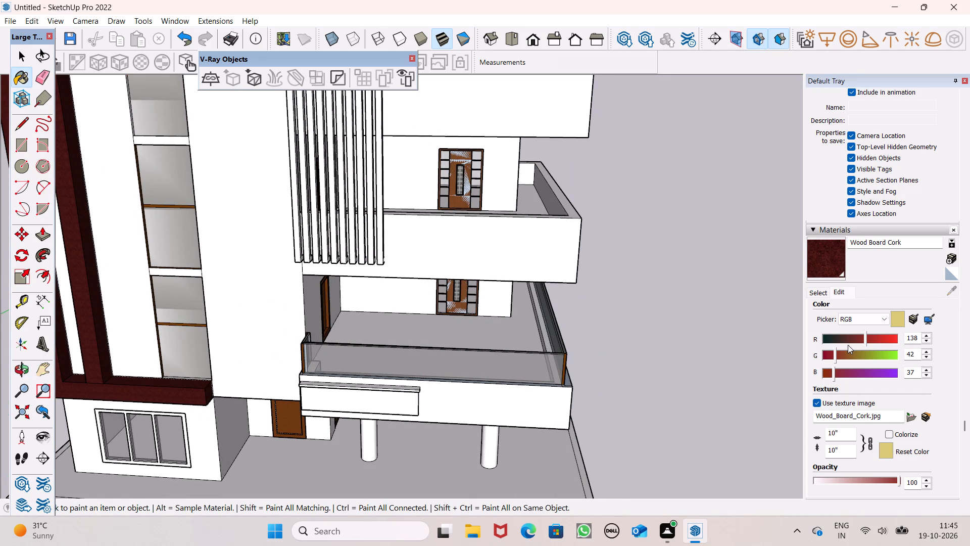
{"action": "left_click", "coordinate": [863, 343]}
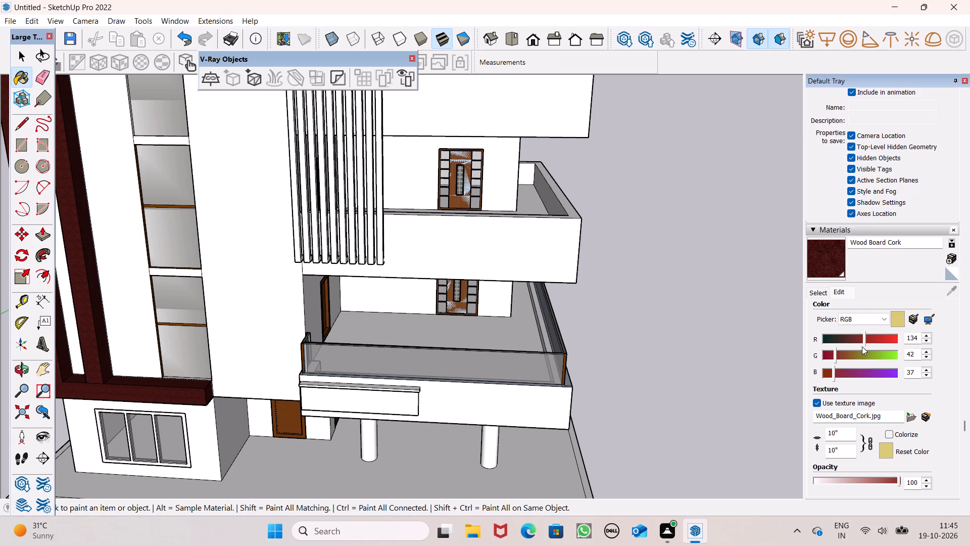
Try different green and blue mixes for the Wood Board Cork colour and settle its green value at 63.
{"action": "left_click", "coordinate": [839, 372]}
{"action": "scroll", "coordinate": [849, 298], "scroll_direction": "down", "scroll_amount": 4}
{"action": "scroll", "coordinate": [511, 359], "scroll_direction": "down", "scroll_amount": 4}
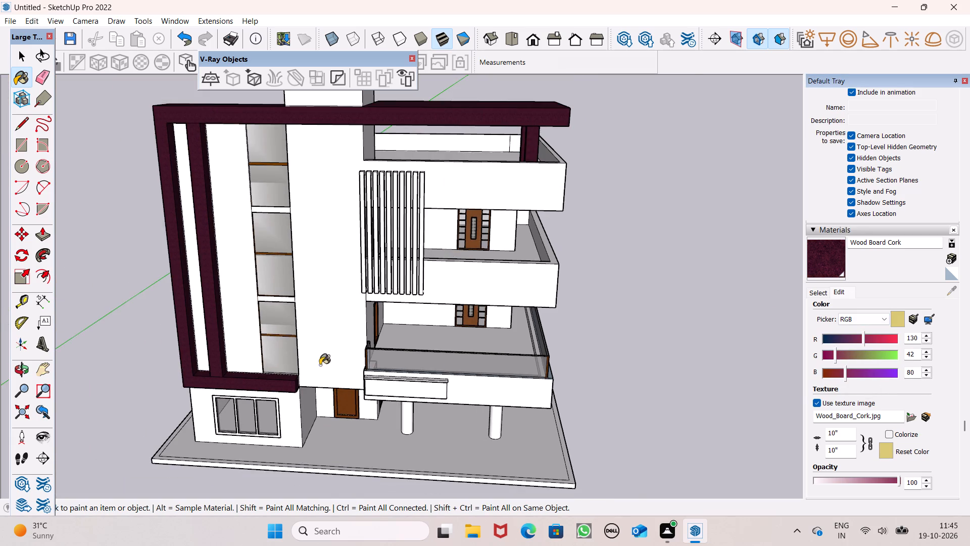
{"action": "scroll", "coordinate": [269, 379], "scroll_direction": "up", "scroll_amount": 5}
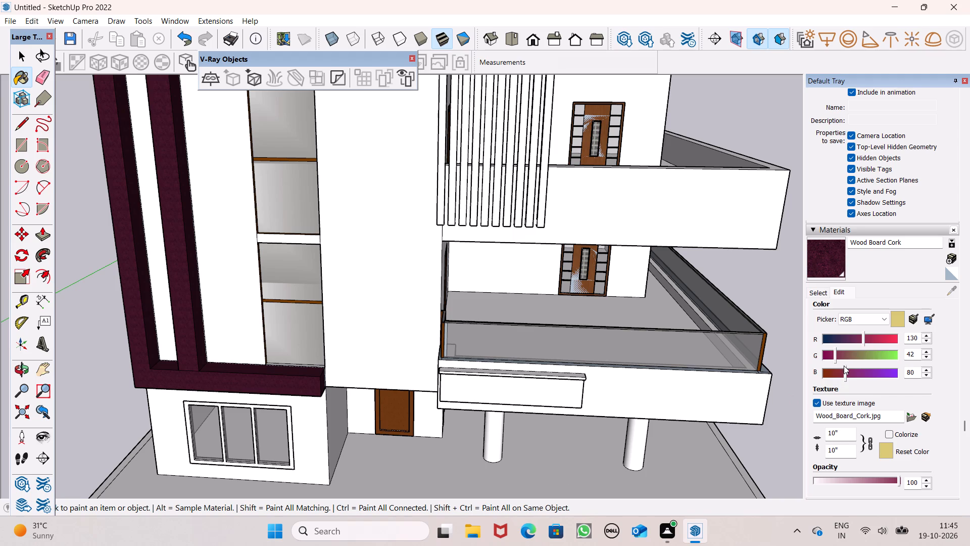
{"action": "left_click_drag", "start_coordinate": [837, 350], "coordinate": [879, 356]}
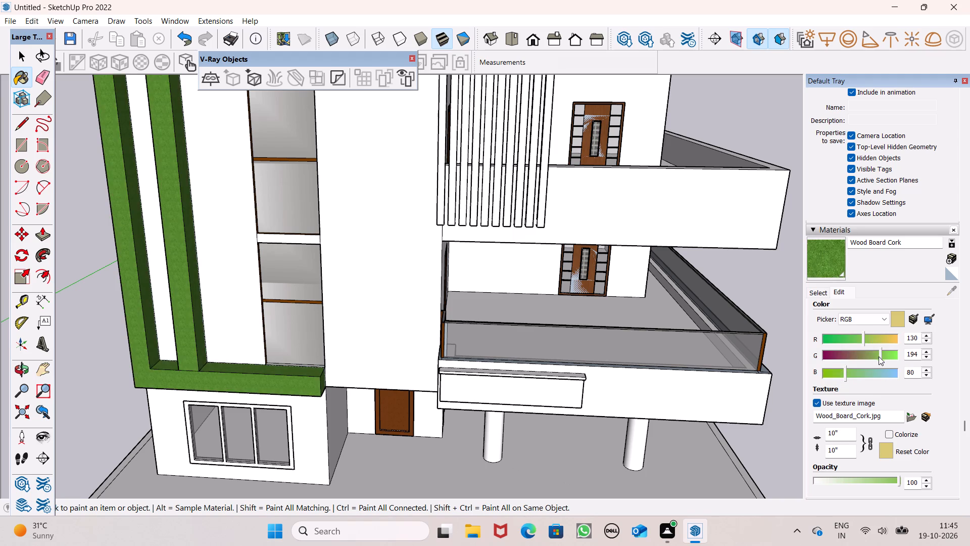
{"action": "left_click_drag", "start_coordinate": [879, 356], "coordinate": [843, 370]}
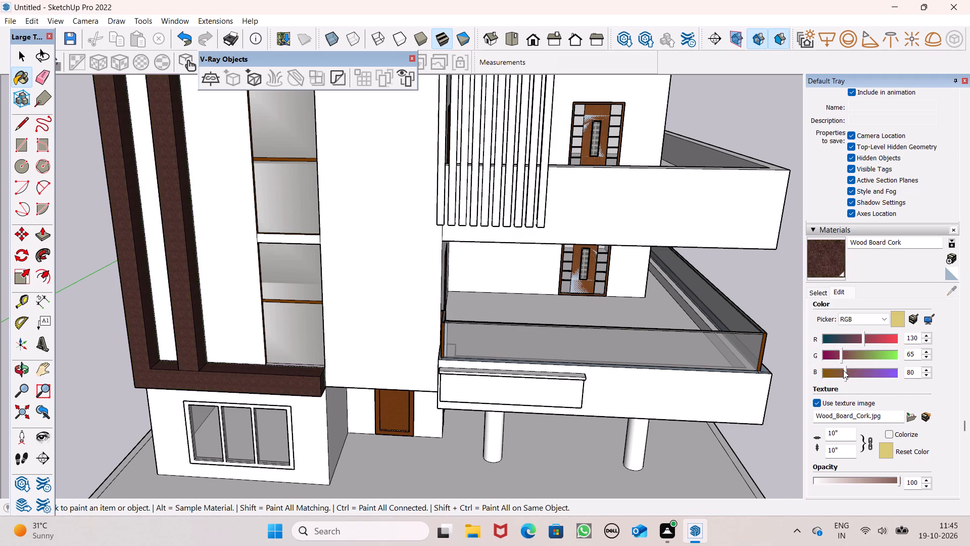
{"action": "left_click_drag", "start_coordinate": [843, 370], "coordinate": [853, 370]}
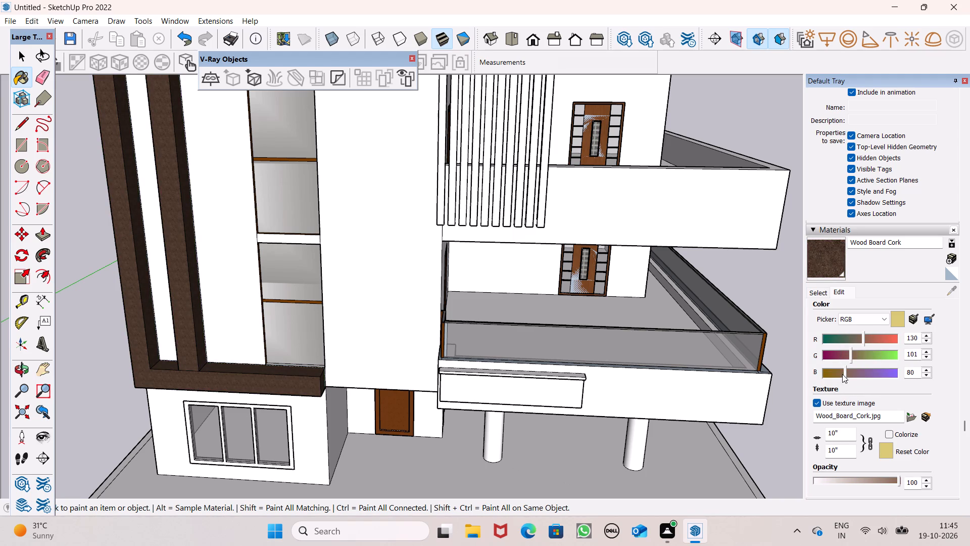
{"action": "left_click_drag", "start_coordinate": [842, 372], "coordinate": [849, 375]}
{"action": "left_click_drag", "start_coordinate": [853, 356], "coordinate": [844, 356]}
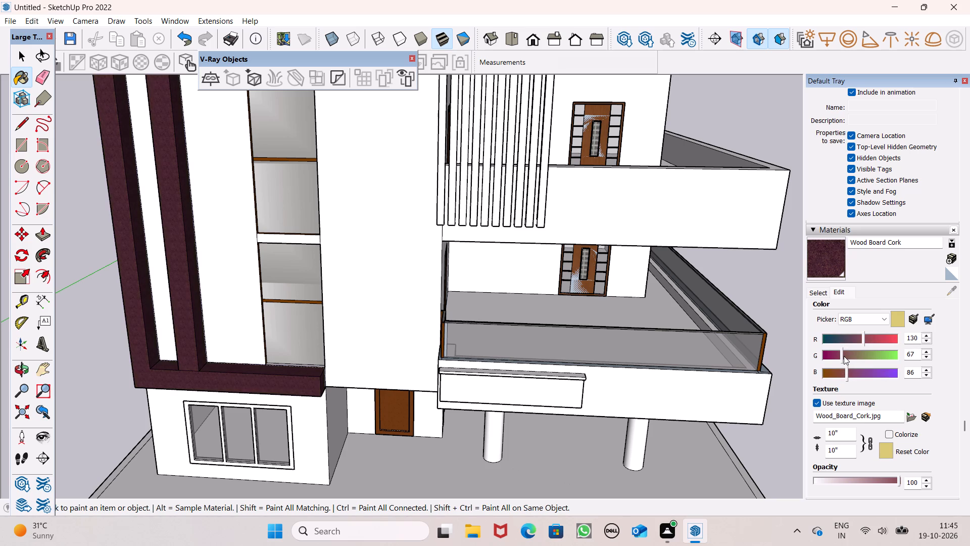
{"action": "left_click_drag", "start_coordinate": [844, 356], "coordinate": [843, 355]}
Set the Wood Board Cork colour's blue value to 47 and check the cladding from the side and front.
{"action": "left_click_drag", "start_coordinate": [844, 374], "coordinate": [836, 380]}
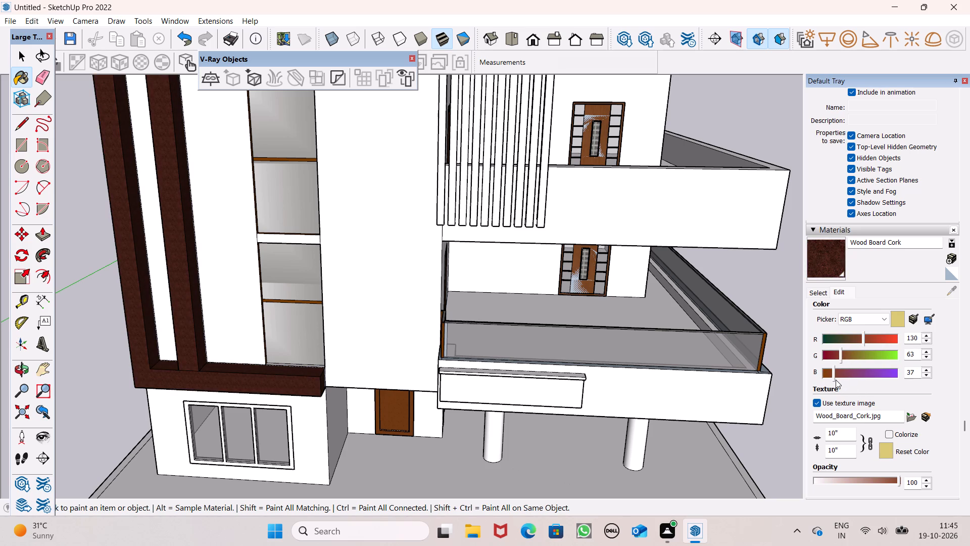
{"action": "left_click_drag", "start_coordinate": [836, 380], "coordinate": [830, 381]}
{"action": "left_click_drag", "start_coordinate": [830, 381], "coordinate": [888, 374]}
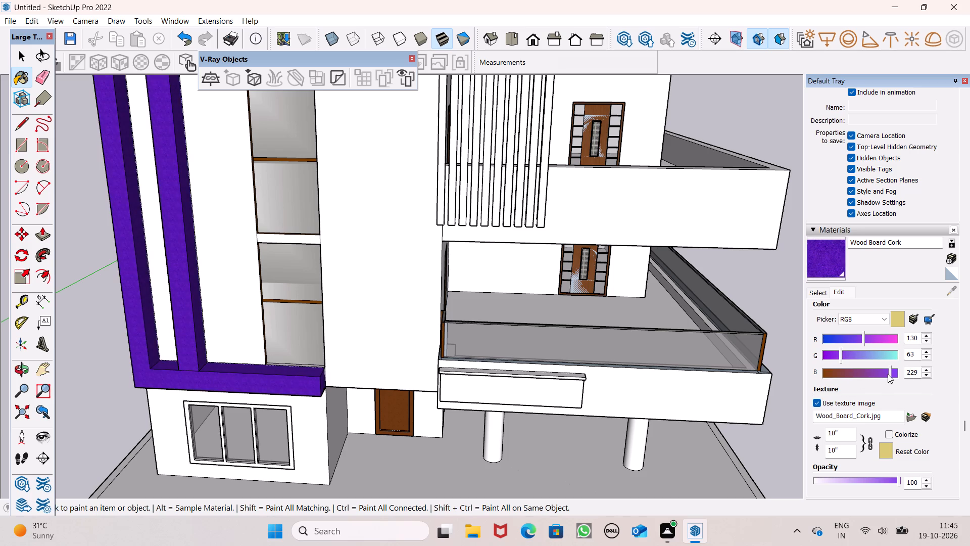
{"action": "left_click_drag", "start_coordinate": [888, 374], "coordinate": [845, 383]}
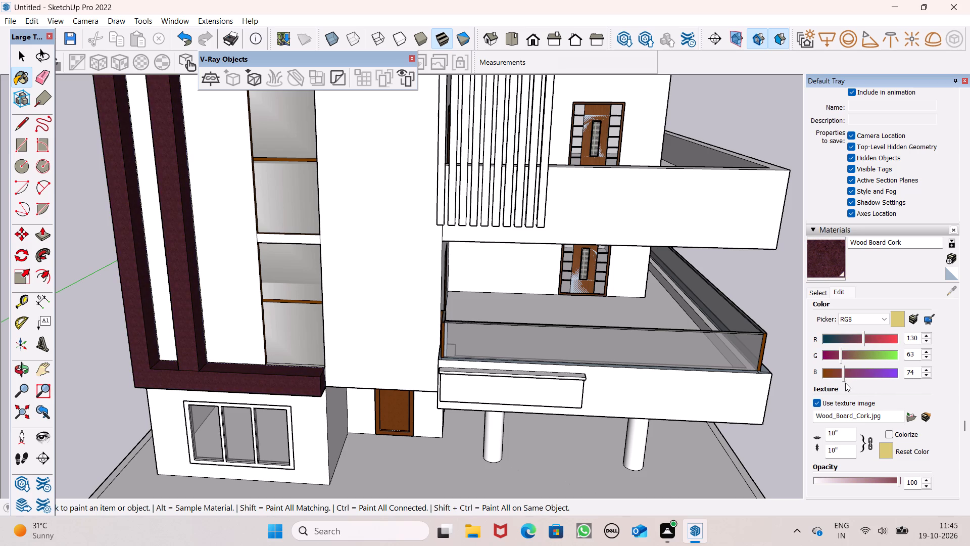
{"action": "left_click_drag", "start_coordinate": [845, 383], "coordinate": [838, 386]}
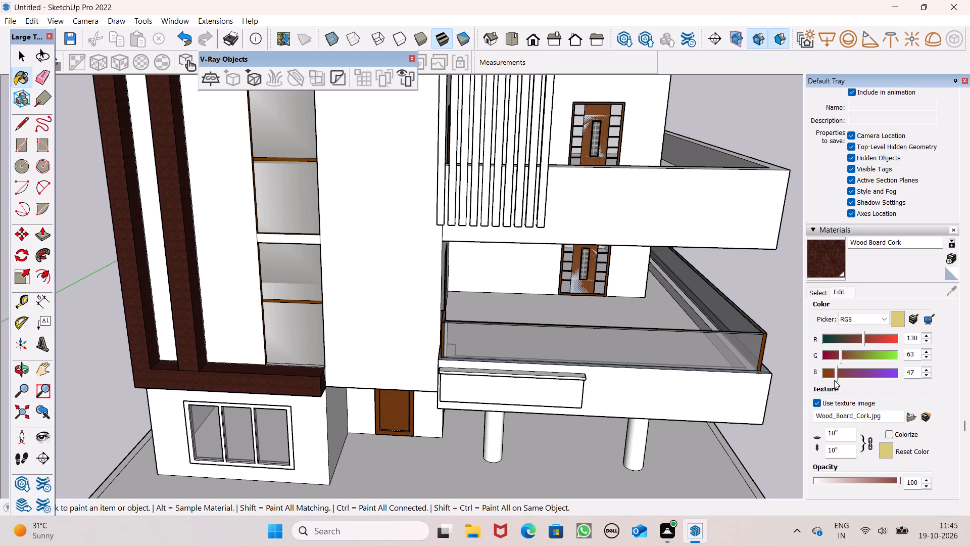
{"action": "scroll", "coordinate": [438, 296], "scroll_direction": "down", "scroll_amount": 6}
{"action": "middle_click_drag", "start_coordinate": [385, 332], "coordinate": [133, 310]}
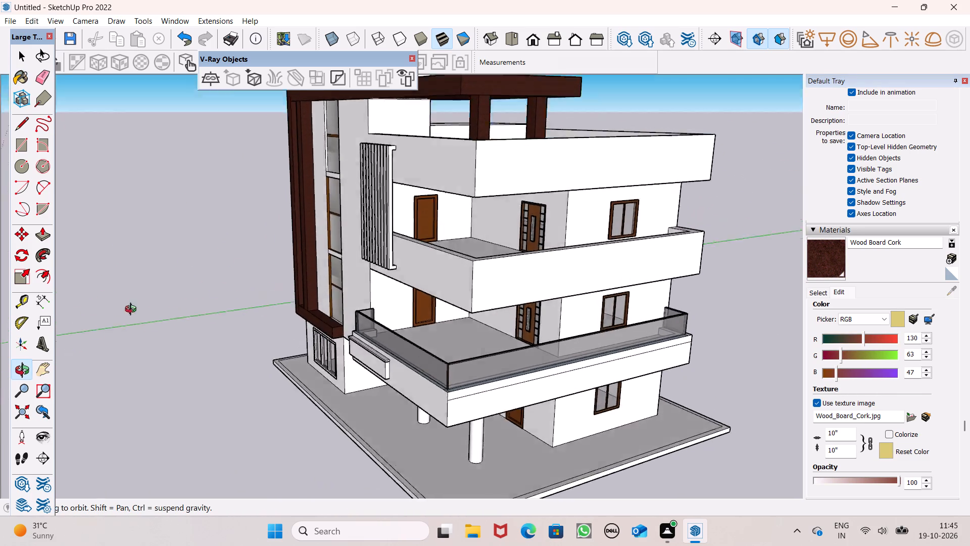
{"action": "middle_click_drag", "start_coordinate": [133, 310], "coordinate": [384, 269]}
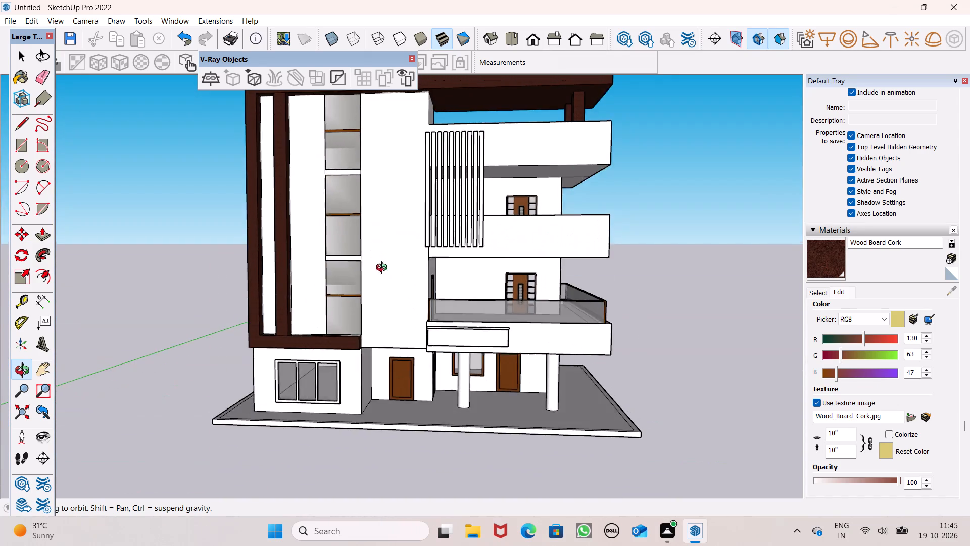
{"action": "middle_click_drag", "start_coordinate": [384, 269], "coordinate": [398, 287]}
{"action": "right_click_drag", "start_coordinate": [221, 545], "coordinate": [310, 545]}
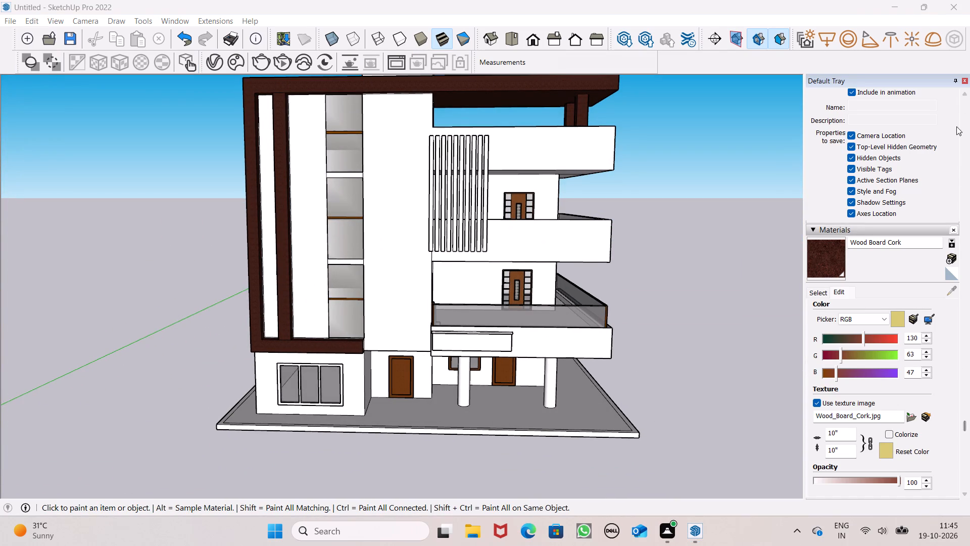
Choose Wood Veneer 01 from the Wood materials and paint the front fascia of the glass-railed balcony with it.
{"action": "left_click", "coordinate": [830, 293]}
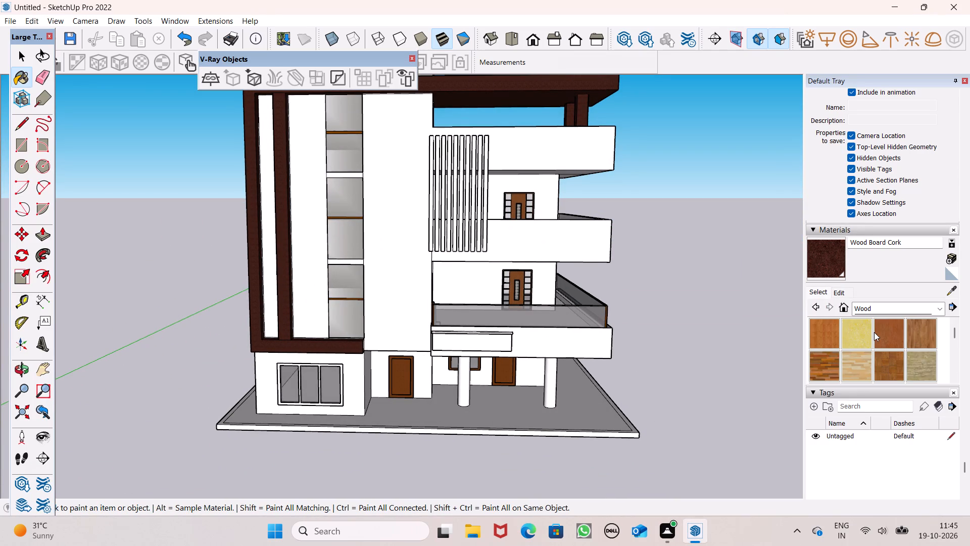
{"action": "scroll", "coordinate": [875, 332], "scroll_direction": "down", "scroll_amount": 2}
{"action": "left_click", "coordinate": [876, 340]}
{"action": "scroll", "coordinate": [350, 321], "scroll_direction": "up", "scroll_amount": 6}
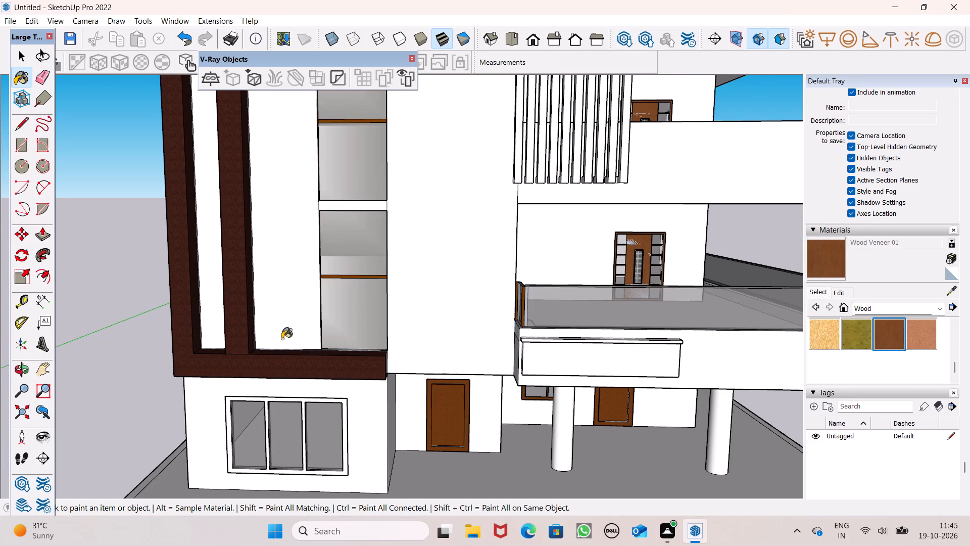
{"action": "left_click", "coordinate": [735, 370]}
{"action": "scroll", "coordinate": [531, 333], "scroll_direction": "down", "scroll_amount": 3}
{"action": "scroll", "coordinate": [766, 344], "scroll_direction": "up", "scroll_amount": 5}
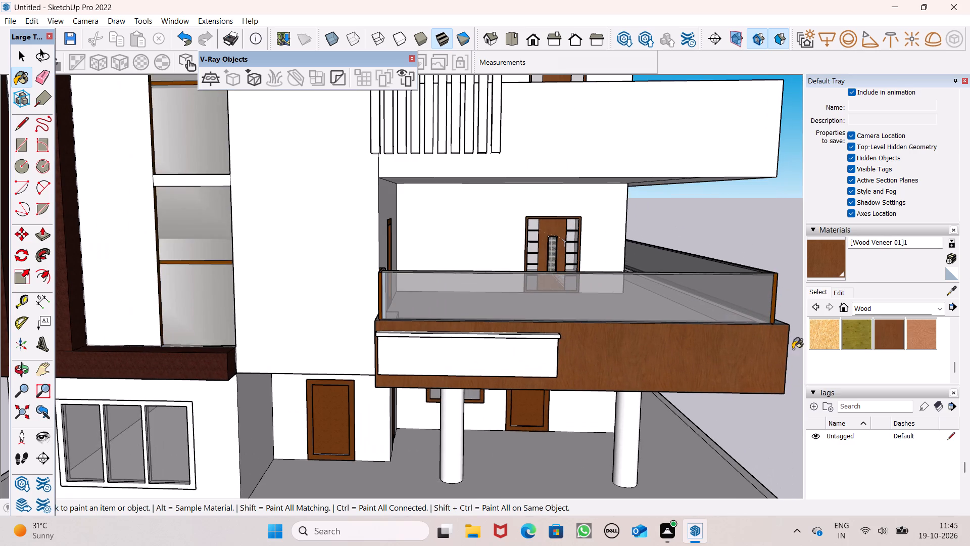
{"action": "scroll", "coordinate": [699, 358], "scroll_direction": "down", "scroll_amount": 3}
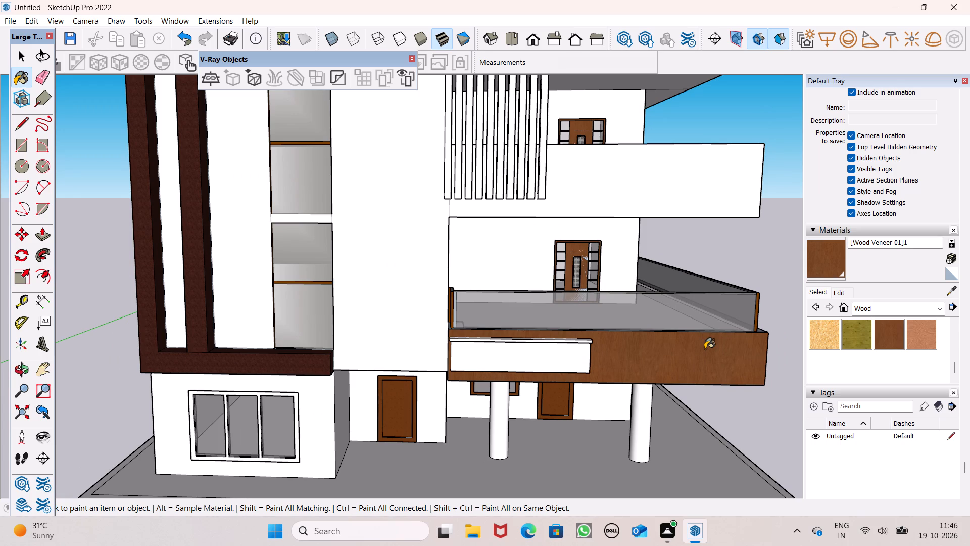
Paint the glass-railed balcony's main underside and both bands of its long side fascia with Wood Veneer 01.
{"action": "middle_click_drag", "start_coordinate": [683, 365], "coordinate": [543, 204]}
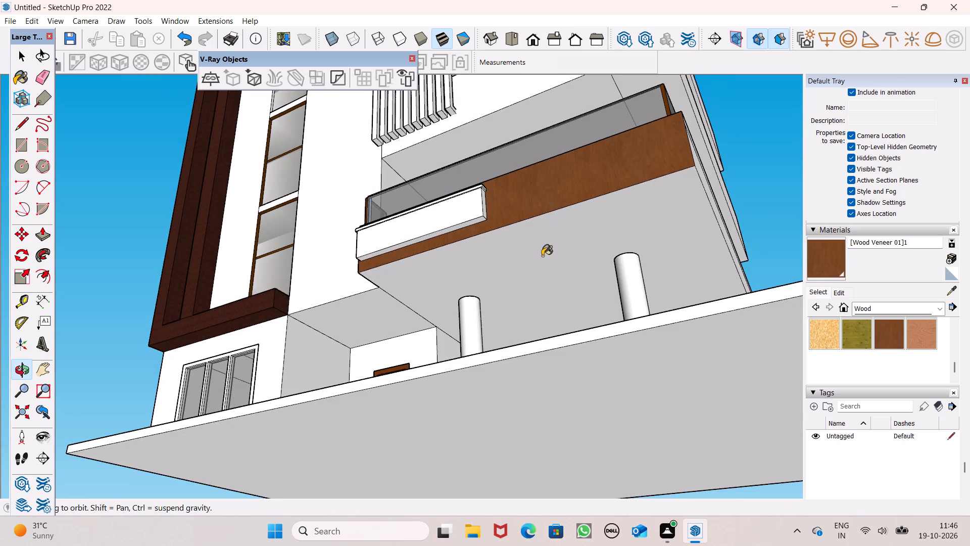
{"action": "left_click", "coordinate": [542, 256]}
{"action": "scroll", "coordinate": [566, 257], "scroll_direction": "down", "scroll_amount": 2}
{"action": "middle_click_drag", "start_coordinate": [584, 250], "coordinate": [492, 348]}
{"action": "left_click", "coordinate": [599, 309]}
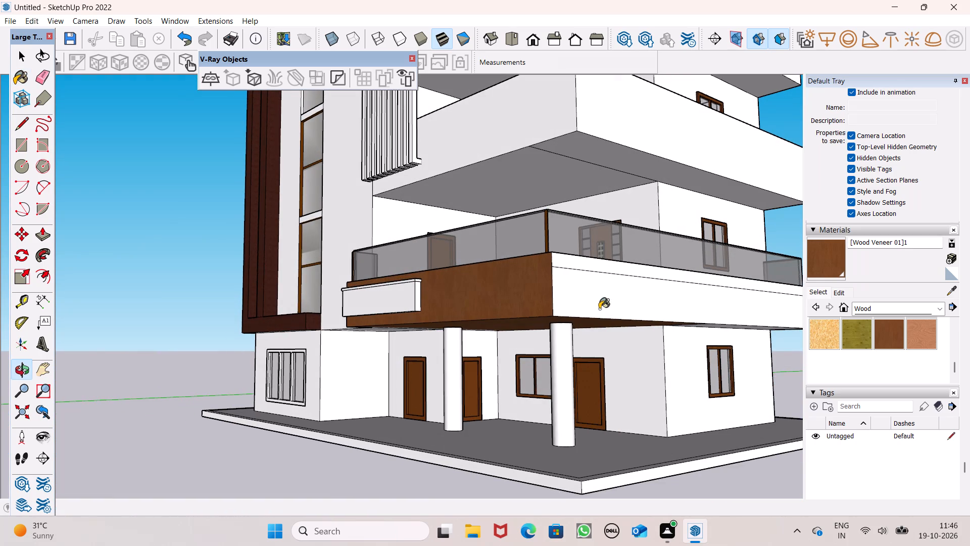
{"action": "middle_click_drag", "start_coordinate": [572, 310], "coordinate": [522, 335]}
{"action": "scroll", "coordinate": [524, 334], "scroll_direction": "up", "scroll_amount": 4}
{"action": "left_click", "coordinate": [513, 284]}
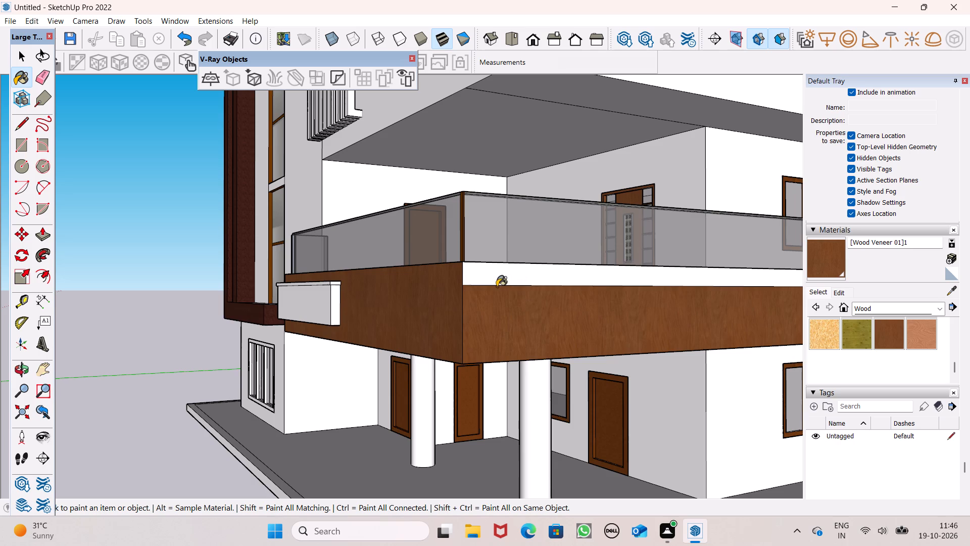
Paint the main underside and the adjoining soffit strip of the balcony directly above the glass railing with Wood Veneer 01.
{"action": "scroll", "coordinate": [491, 288], "scroll_direction": "down", "scroll_amount": 5}
{"action": "scroll", "coordinate": [427, 301], "scroll_direction": "down", "scroll_amount": 4}
{"action": "middle_click_drag", "start_coordinate": [428, 307], "coordinate": [522, 388]}
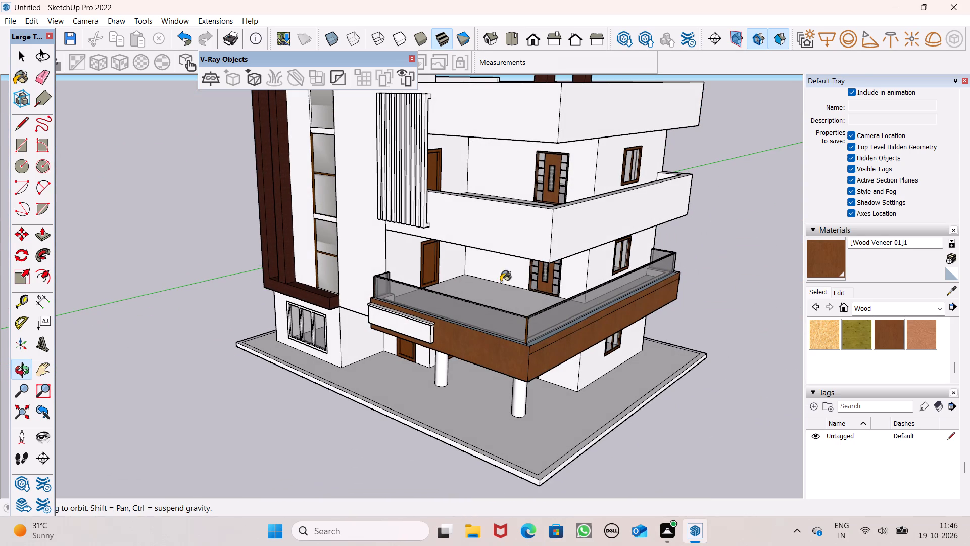
{"action": "scroll", "coordinate": [663, 251], "scroll_direction": "up", "scroll_amount": 1}
{"action": "middle_click_drag", "start_coordinate": [663, 251], "coordinate": [621, 83]}
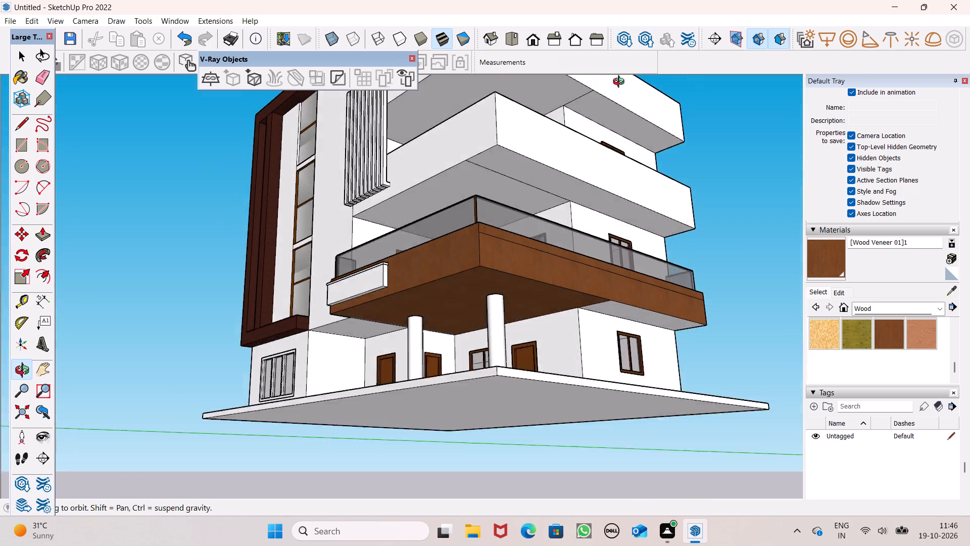
{"action": "middle_click_drag", "start_coordinate": [621, 83], "coordinate": [617, 60]}
{"action": "scroll", "coordinate": [515, 173], "scroll_direction": "up", "scroll_amount": 4}
{"action": "left_click", "coordinate": [497, 162]}
{"action": "left_click", "coordinate": [503, 146]}
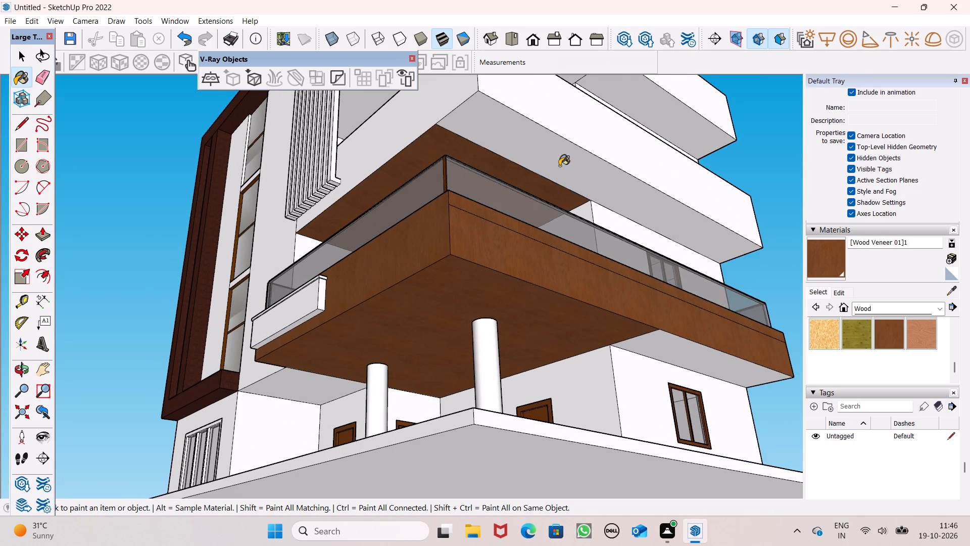
Paint the topmost balcony's main underside and its adjoining soffit strip with Wood Veneer 01.
{"action": "scroll", "coordinate": [563, 169], "scroll_direction": "down", "scroll_amount": 4}
{"action": "middle_click_drag", "start_coordinate": [589, 181], "coordinate": [488, 266]}
{"action": "scroll", "coordinate": [495, 261], "scroll_direction": "down", "scroll_amount": 5}
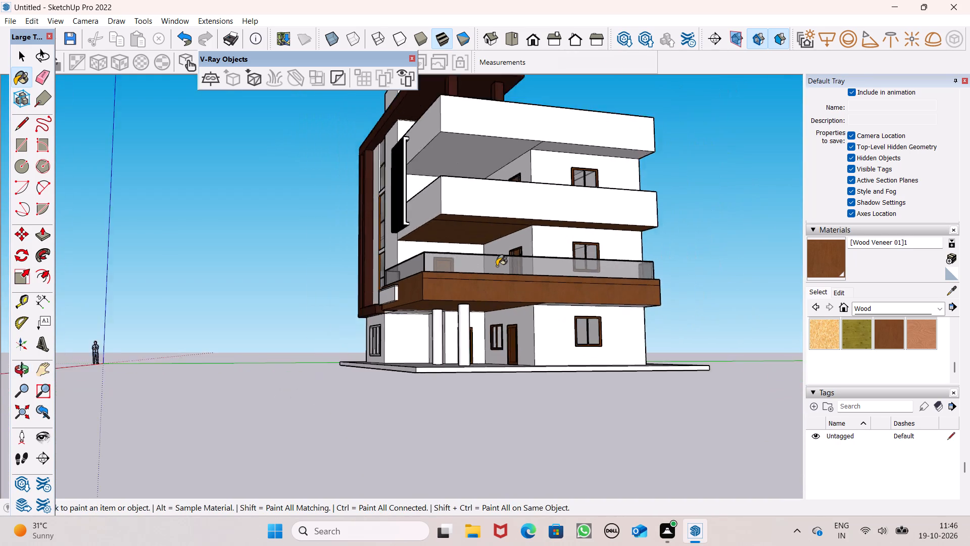
{"action": "scroll", "coordinate": [517, 194], "scroll_direction": "up", "scroll_amount": 5}
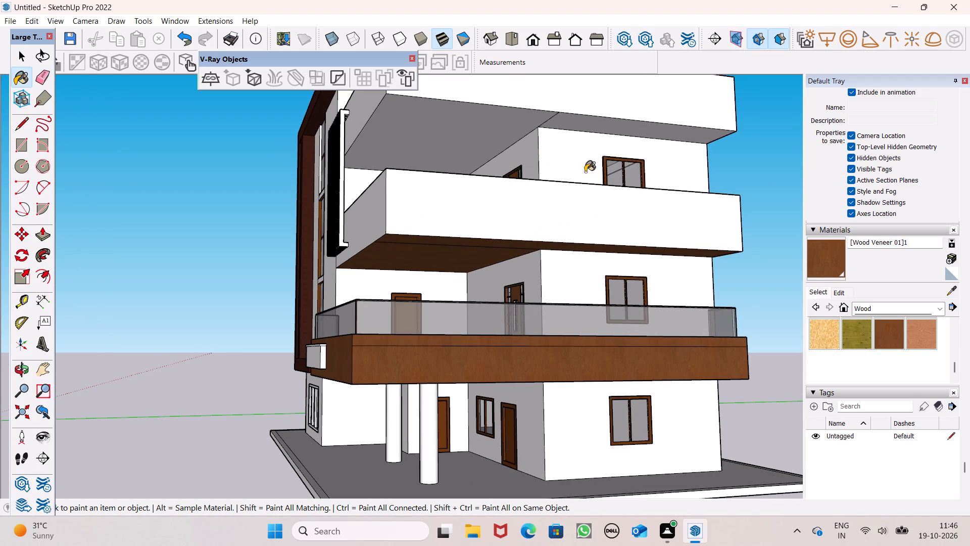
{"action": "left_click", "coordinate": [470, 115]}
{"action": "scroll", "coordinate": [647, 125], "scroll_direction": "up", "scroll_amount": 1}
{"action": "middle_click_drag", "start_coordinate": [647, 125], "coordinate": [629, 55]}
{"action": "scroll", "coordinate": [629, 55], "scroll_direction": "up", "scroll_amount": 1}
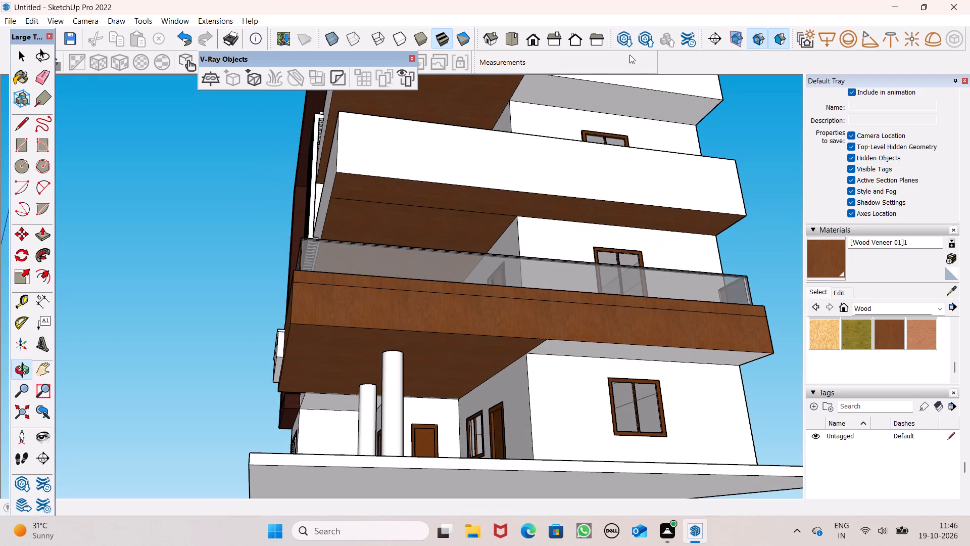
{"action": "scroll", "coordinate": [629, 55], "scroll_direction": "up", "scroll_amount": 3}
{"action": "left_click", "coordinate": [609, 97]}
{"action": "scroll", "coordinate": [670, 144], "scroll_direction": "down", "scroll_amount": 5}
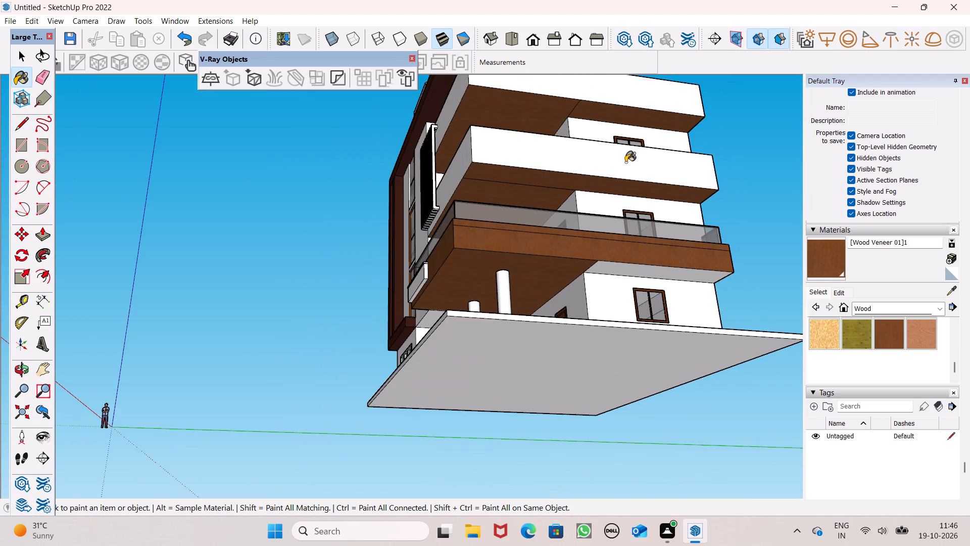
Paint the remaining soffit strip under the glass-railed balcony, above the ground-floor side window, with Wood Veneer 01.
{"action": "middle_click_drag", "start_coordinate": [625, 167], "coordinate": [871, 269]}
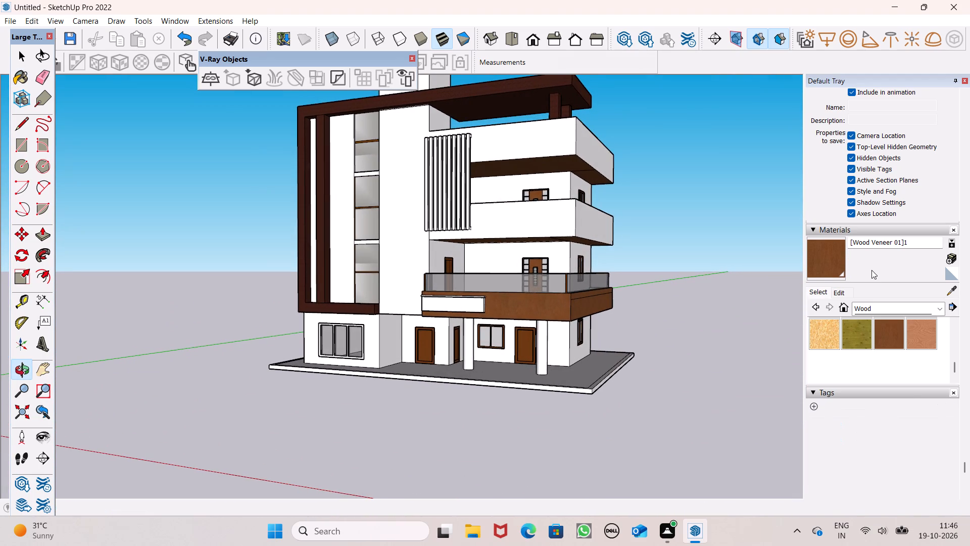
{"action": "scroll", "coordinate": [771, 264], "scroll_direction": "down", "scroll_amount": 2}
{"action": "middle_click_drag", "start_coordinate": [749, 274], "coordinate": [400, 146]}
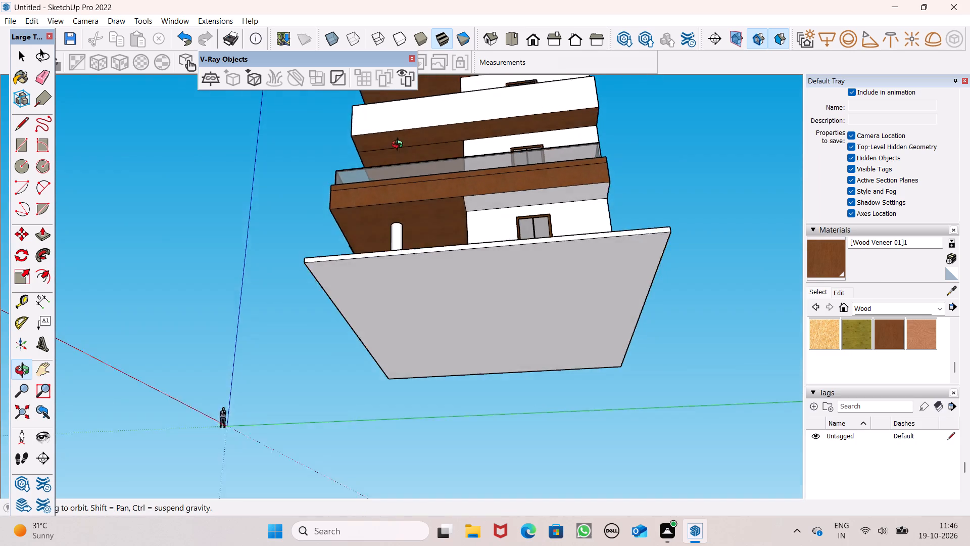
{"action": "middle_click_drag", "start_coordinate": [400, 146], "coordinate": [415, 151]}
{"action": "scroll", "coordinate": [525, 237], "scroll_direction": "up", "scroll_amount": 5}
{"action": "left_click", "coordinate": [518, 186]}
Paint the narrow band below the glass railing at the balcony's rear end with Wood Veneer 01.
{"action": "middle_click_drag", "start_coordinate": [594, 195], "coordinate": [346, 283]}
{"action": "scroll", "coordinate": [594, 195], "scroll_direction": "up", "scroll_amount": 1}
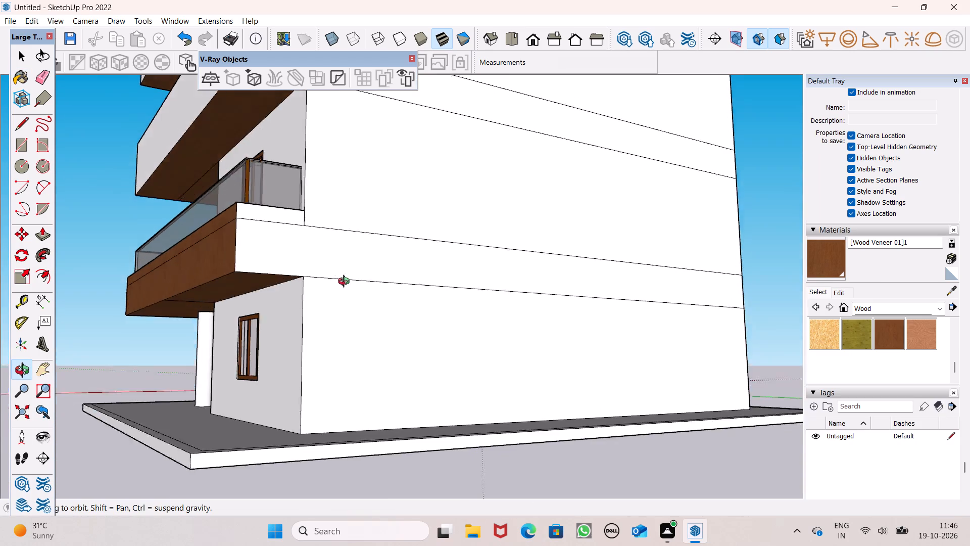
{"action": "middle_click_drag", "start_coordinate": [346, 283], "coordinate": [365, 296]}
{"action": "scroll", "coordinate": [323, 276], "scroll_direction": "up", "scroll_amount": 4}
{"action": "left_click", "coordinate": [290, 253]}
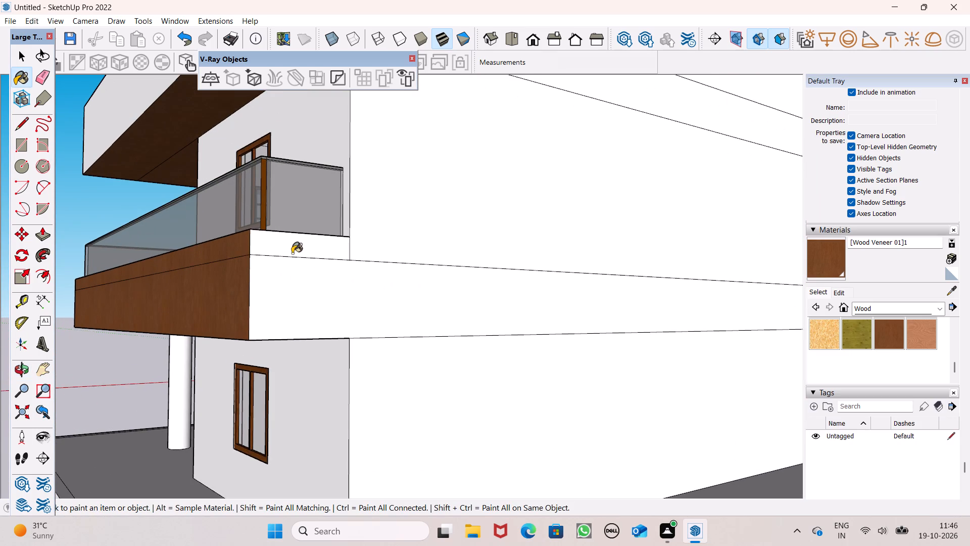
{"action": "scroll", "coordinate": [304, 264], "scroll_direction": "down", "scroll_amount": 11}
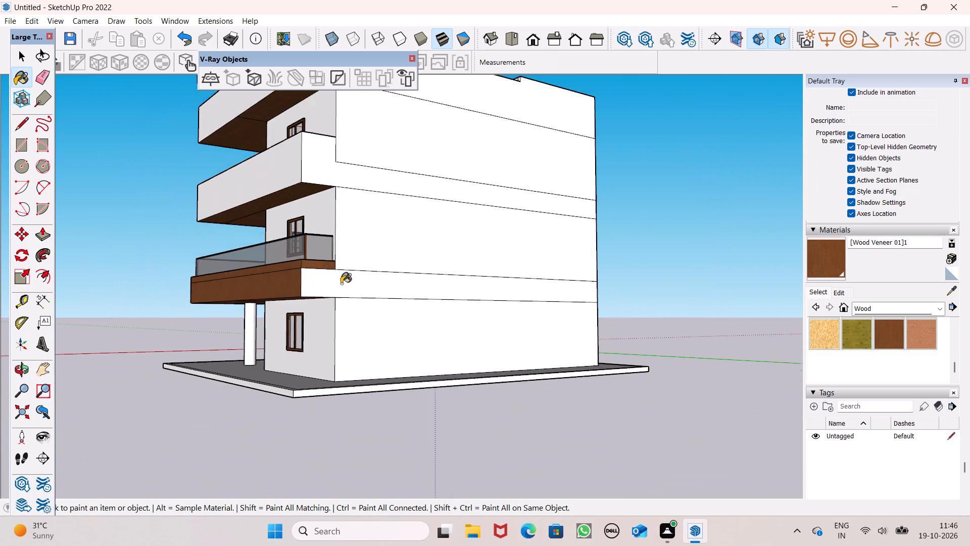
{"action": "middle_click_drag", "start_coordinate": [343, 287], "coordinate": [563, 295]}
{"action": "scroll", "coordinate": [564, 293], "scroll_direction": "down", "scroll_amount": 4}
{"action": "middle_click_drag", "start_coordinate": [551, 300], "coordinate": [821, 309]}
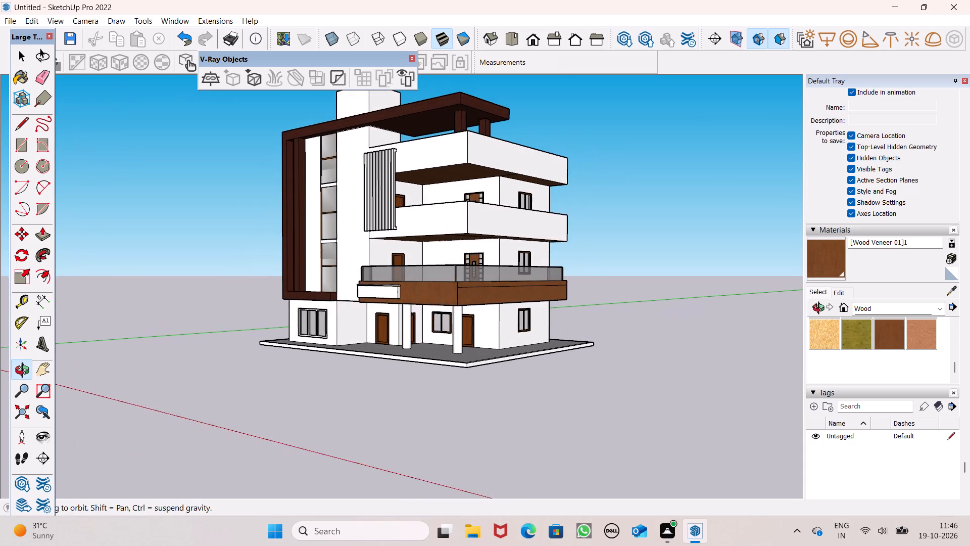
Paint the top end of the vertical slat nearest the stair windows with Wood Veneer 01.
{"action": "middle_click_drag", "start_coordinate": [821, 309], "coordinate": [816, 290]}
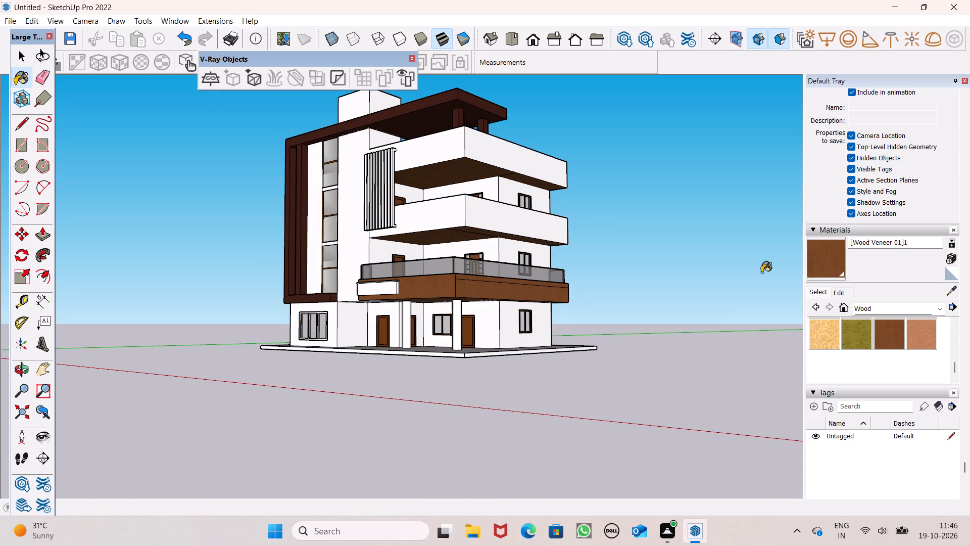
{"action": "scroll", "coordinate": [759, 277], "scroll_direction": "down", "scroll_amount": 1}
{"action": "scroll", "coordinate": [751, 289], "scroll_direction": "up", "scroll_amount": 1}
{"action": "middle_click_drag", "start_coordinate": [751, 289], "coordinate": [969, 370]}
{"action": "middle_click_drag", "start_coordinate": [544, 301], "coordinate": [535, 390]}
{"action": "scroll", "coordinate": [483, 279], "scroll_direction": "up", "scroll_amount": 7}
{"action": "middle_click_drag", "start_coordinate": [441, 239], "coordinate": [442, 256]}
{"action": "scroll", "coordinate": [397, 167], "scroll_direction": "up", "scroll_amount": 5}
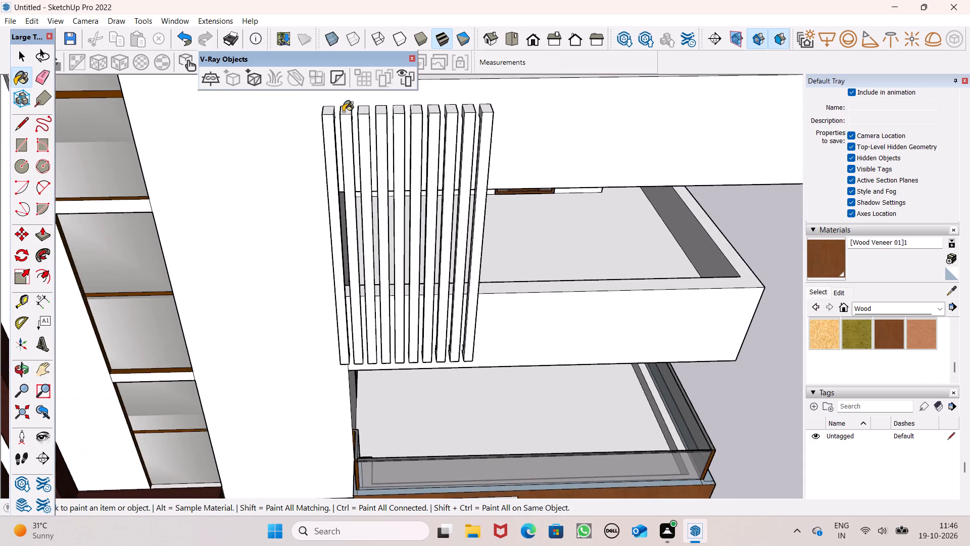
{"action": "scroll", "coordinate": [343, 112], "scroll_direction": "up", "scroll_amount": 5}
{"action": "left_click", "coordinate": [325, 108]}
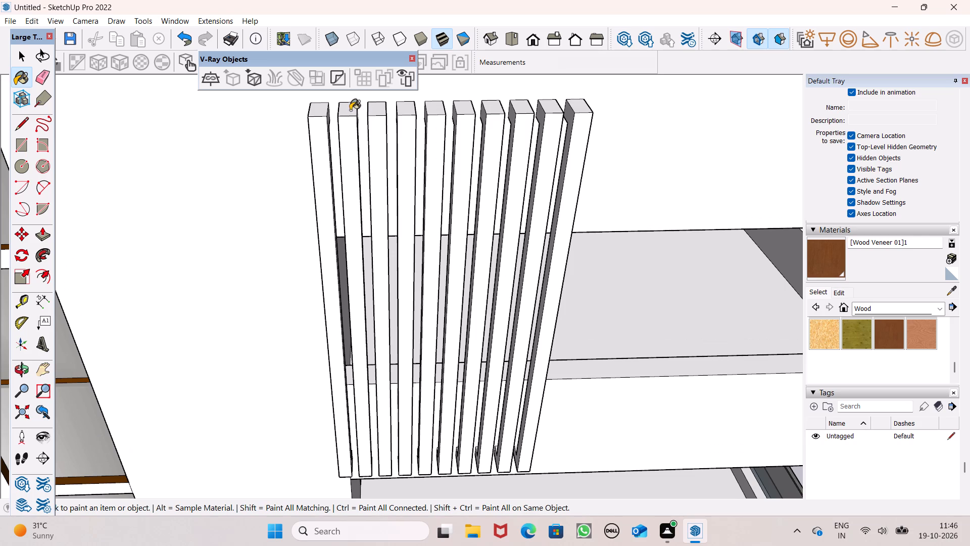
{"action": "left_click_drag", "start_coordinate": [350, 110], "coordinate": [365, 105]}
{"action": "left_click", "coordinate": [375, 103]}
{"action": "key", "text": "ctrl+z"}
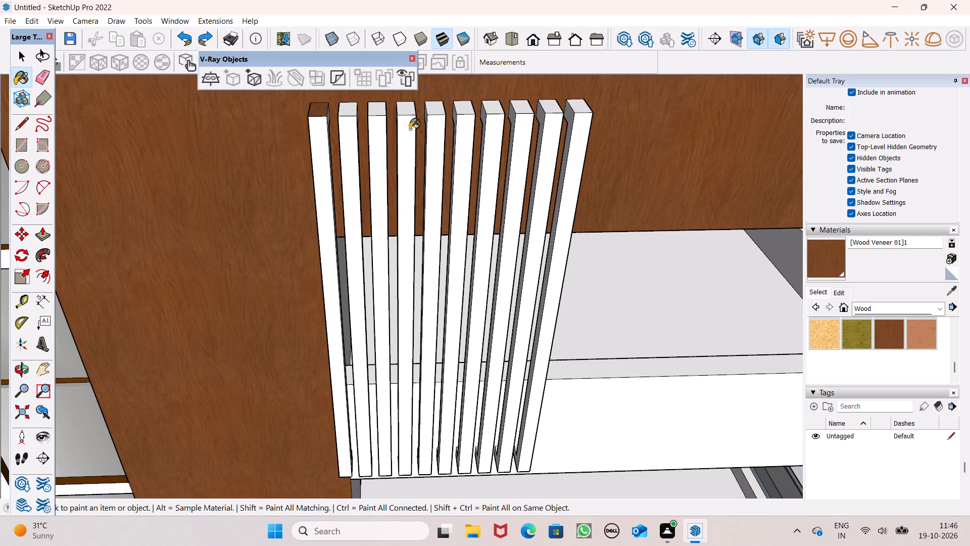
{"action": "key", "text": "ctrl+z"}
Paint the fronts of the first four slats and the unpainted top ends of the second to fourth with Wood Veneer 01.
{"action": "scroll", "coordinate": [359, 123], "scroll_direction": "up", "scroll_amount": 7}
{"action": "scroll", "coordinate": [408, 187], "scroll_direction": "down", "scroll_amount": 6}
{"action": "middle_click_drag", "start_coordinate": [427, 197], "coordinate": [423, 294]}
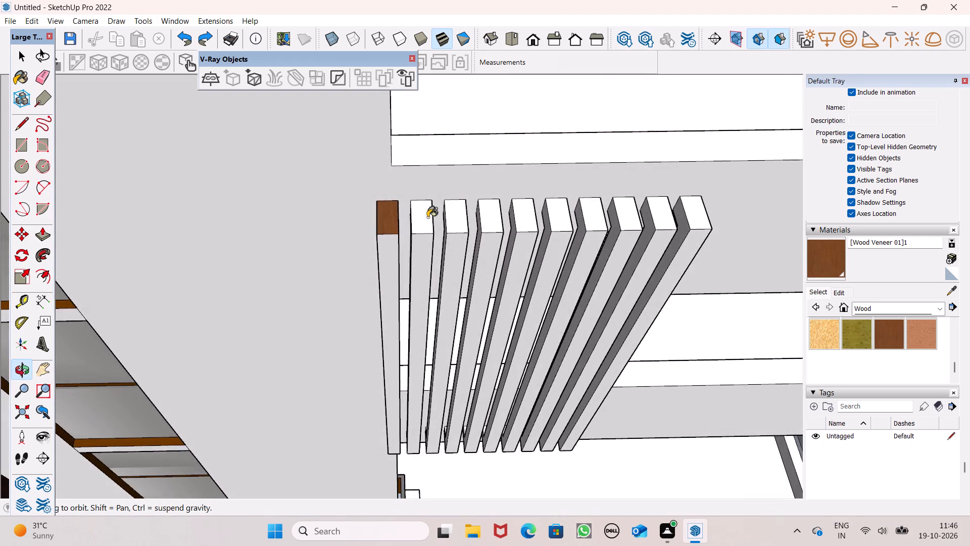
{"action": "scroll", "coordinate": [427, 214], "scroll_direction": "up", "scroll_amount": 4}
{"action": "left_click_drag", "start_coordinate": [422, 223], "coordinate": [420, 233]}
{"action": "left_click", "coordinate": [419, 255]}
{"action": "left_click", "coordinate": [378, 255]}
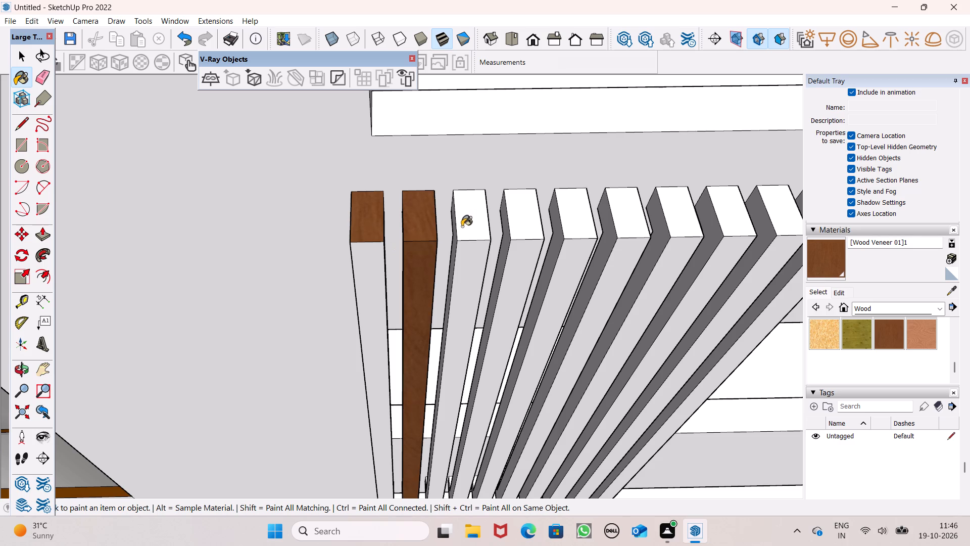
{"action": "left_click", "coordinate": [466, 226]}
{"action": "left_click", "coordinate": [466, 254]}
{"action": "left_click", "coordinate": [513, 225]}
{"action": "left_click", "coordinate": [512, 247]}
Paint the top ends and front faces of the fifth, sixth and seventh slats with Wood Veneer 01.
{"action": "left_click", "coordinate": [558, 226]}
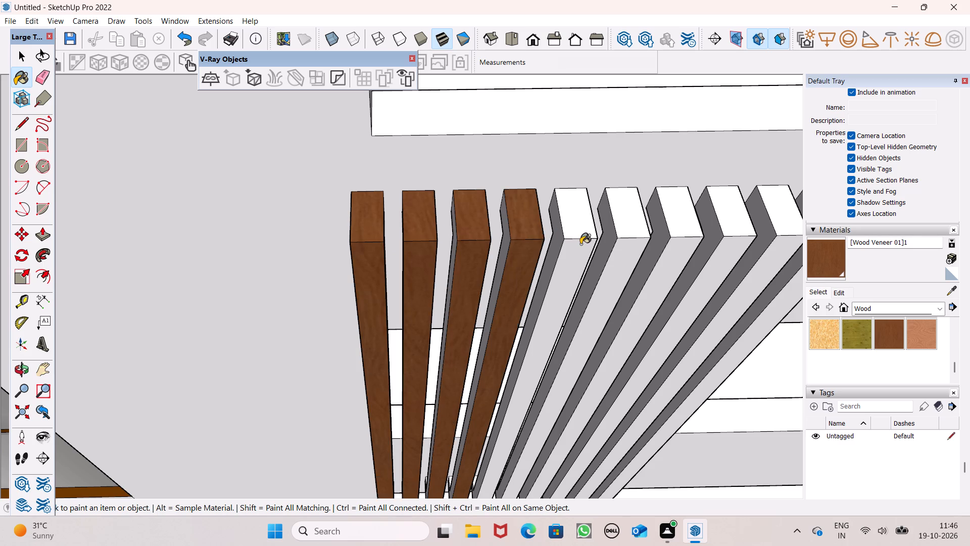
{"action": "left_click_drag", "start_coordinate": [574, 226], "coordinate": [576, 237]}
{"action": "left_click", "coordinate": [583, 247]}
{"action": "left_click_drag", "start_coordinate": [639, 220], "coordinate": [638, 225]}
{"action": "left_click", "coordinate": [634, 251]}
{"action": "left_click", "coordinate": [677, 223]}
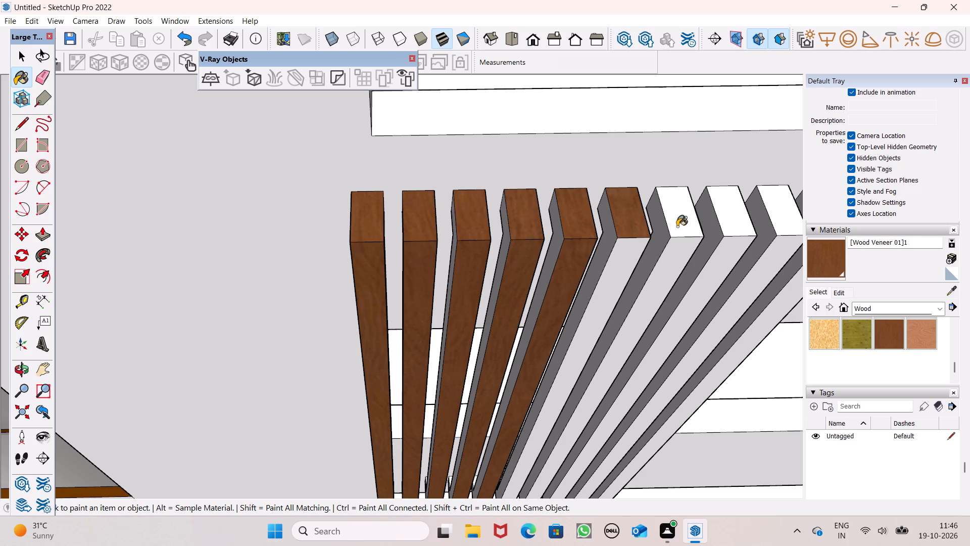
{"action": "left_click", "coordinate": [681, 248]}
Paint the side faces toward the stair windows on the first nine slats with Wood Veneer 01.
{"action": "left_click", "coordinate": [759, 222]}
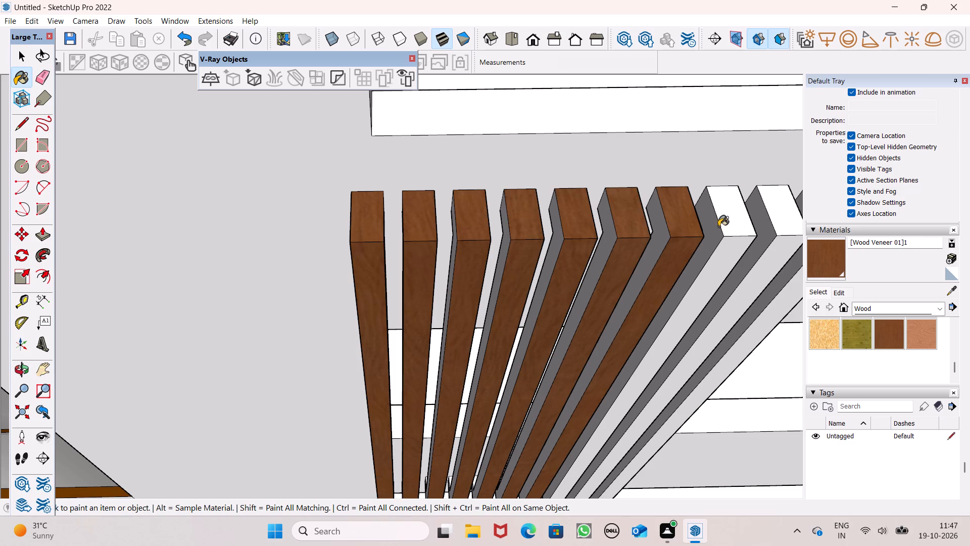
{"action": "left_click_drag", "start_coordinate": [714, 226], "coordinate": [707, 231]}
{"action": "left_click", "coordinate": [657, 234]}
{"action": "left_click", "coordinate": [608, 230]}
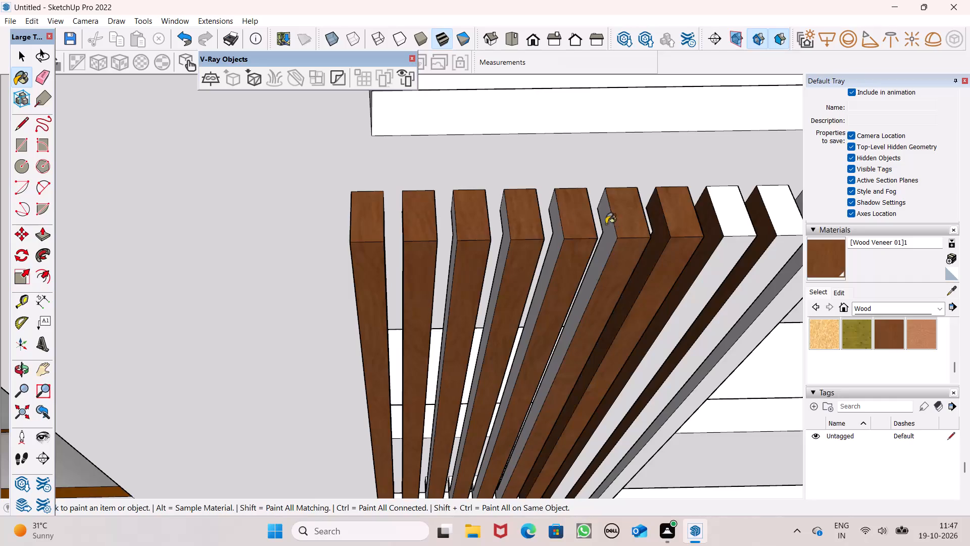
{"action": "left_click", "coordinate": [559, 224]}
{"action": "left_click", "coordinate": [506, 220]}
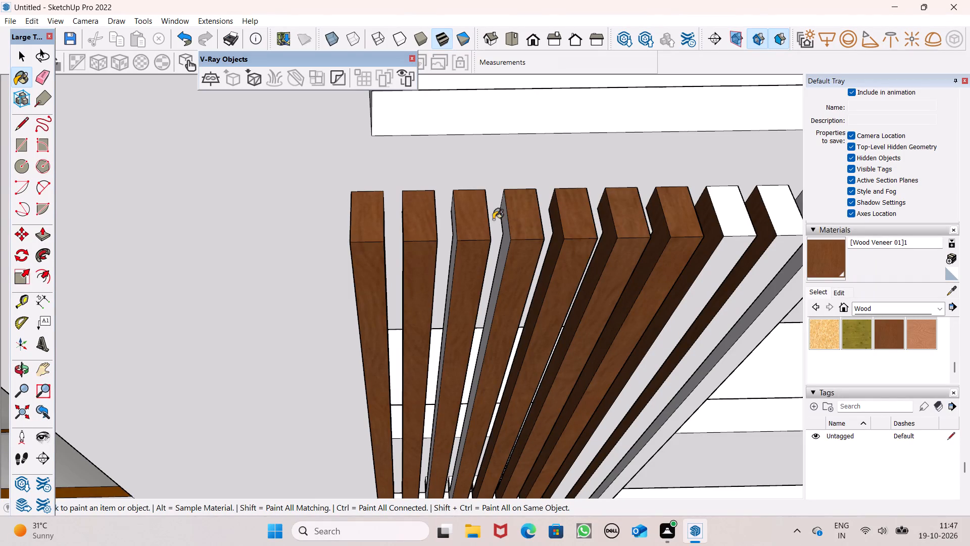
{"action": "left_click", "coordinate": [459, 221]}
{"action": "left_click_drag", "start_coordinate": [450, 226], "coordinate": [455, 225]}
{"action": "middle_click_drag", "start_coordinate": [453, 221], "coordinate": [500, 189]}
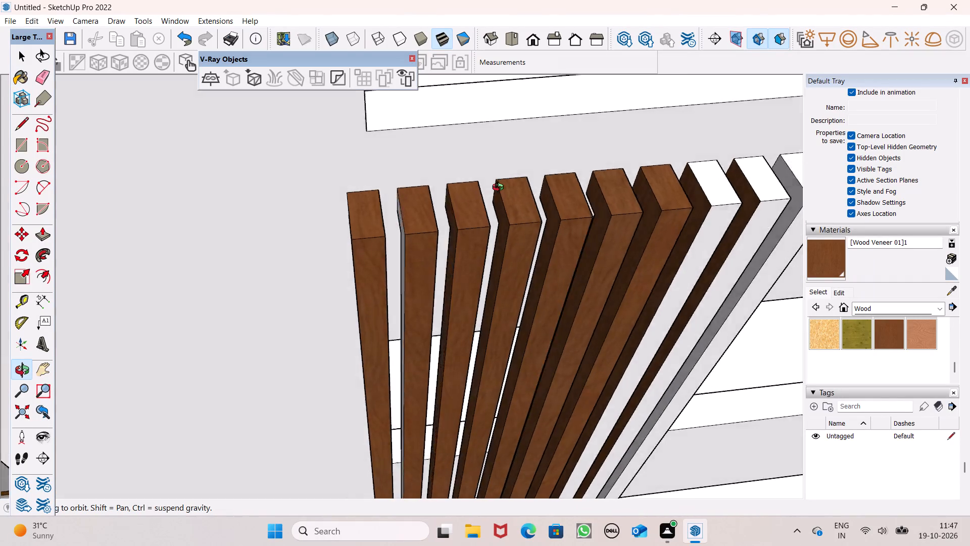
{"action": "middle_click_drag", "start_coordinate": [500, 189], "coordinate": [587, 149]}
{"action": "scroll", "coordinate": [462, 206], "scroll_direction": "up", "scroll_amount": 4}
{"action": "left_click", "coordinate": [384, 217]}
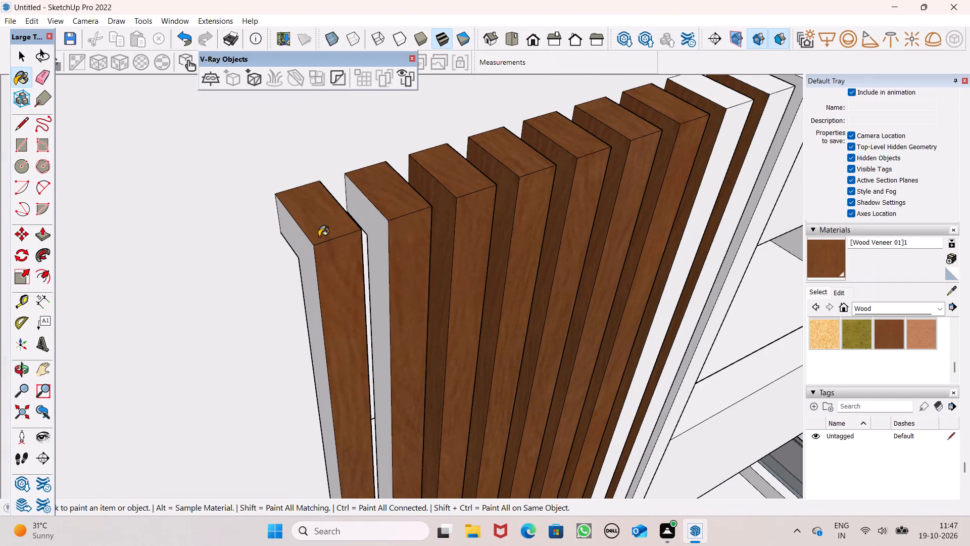
{"action": "left_click", "coordinate": [309, 239]}
{"action": "left_click", "coordinate": [304, 243]}
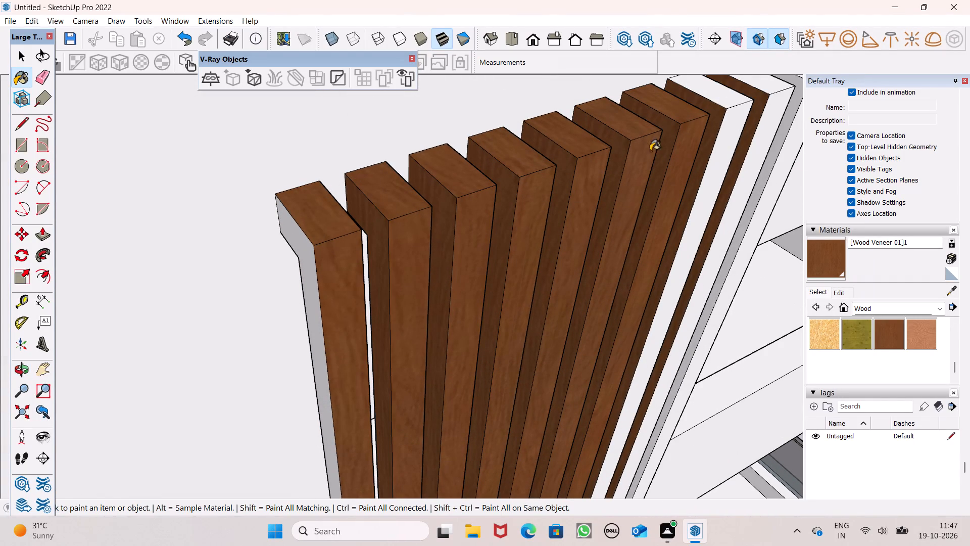
Paint the top ends and fronts of the last three slats, plus the last slat's unpainted side, with Wood Veneer 01.
{"action": "left_click", "coordinate": [716, 99]}
{"action": "left_click", "coordinate": [737, 135]}
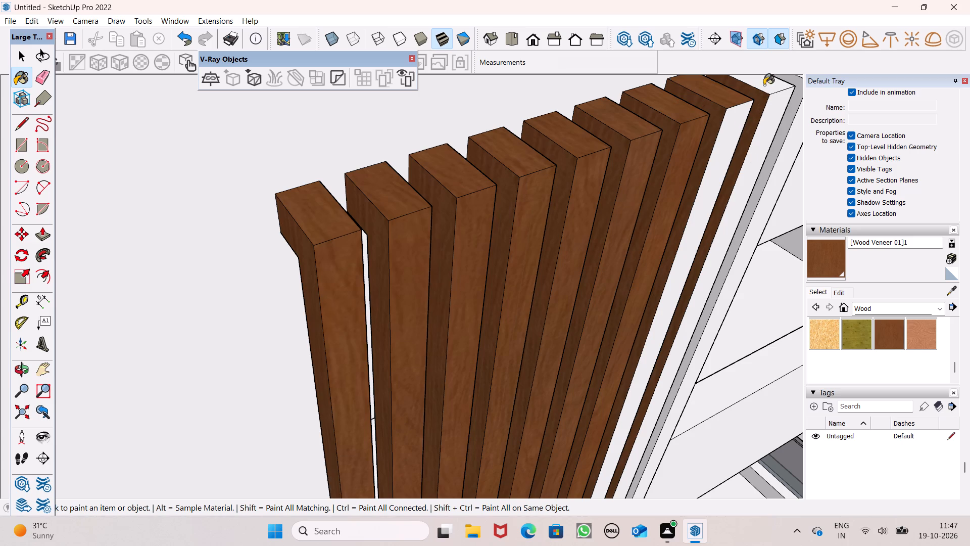
{"action": "left_click_drag", "start_coordinate": [765, 84], "coordinate": [770, 90]}
{"action": "left_click", "coordinate": [773, 107]}
{"action": "left_click", "coordinate": [781, 157]}
{"action": "left_click", "coordinate": [775, 152]}
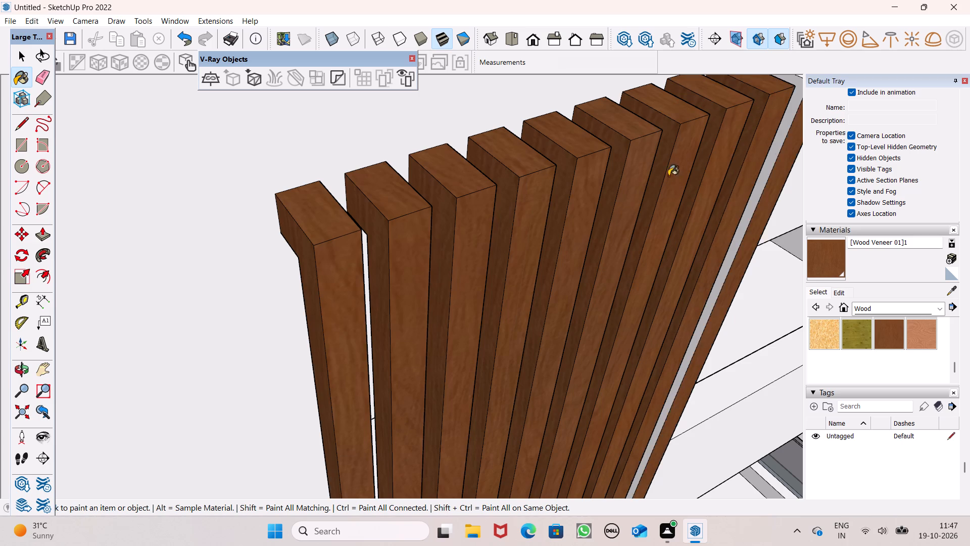
{"action": "scroll", "coordinate": [618, 188], "scroll_direction": "down", "scroll_amount": 6}
{"action": "scroll", "coordinate": [706, 106], "scroll_direction": "up", "scroll_amount": 4}
{"action": "left_click", "coordinate": [711, 119]}
Paint the opposite side faces, away from the stair windows, of the first six slats with Wood Veneer 01.
{"action": "scroll", "coordinate": [695, 123], "scroll_direction": "down", "scroll_amount": 5}
{"action": "middle_click_drag", "start_coordinate": [597, 173], "coordinate": [634, 156]}
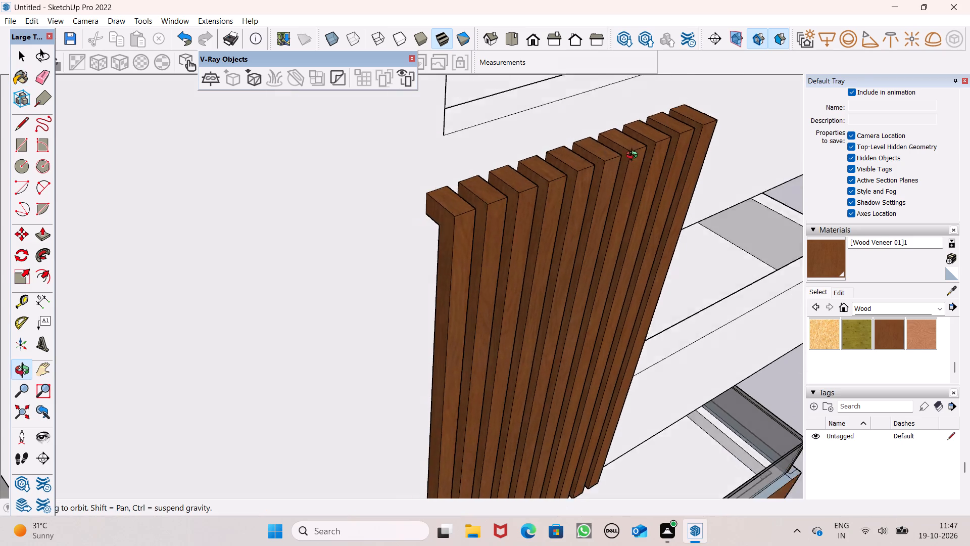
{"action": "middle_click_drag", "start_coordinate": [634, 156], "coordinate": [342, 126]}
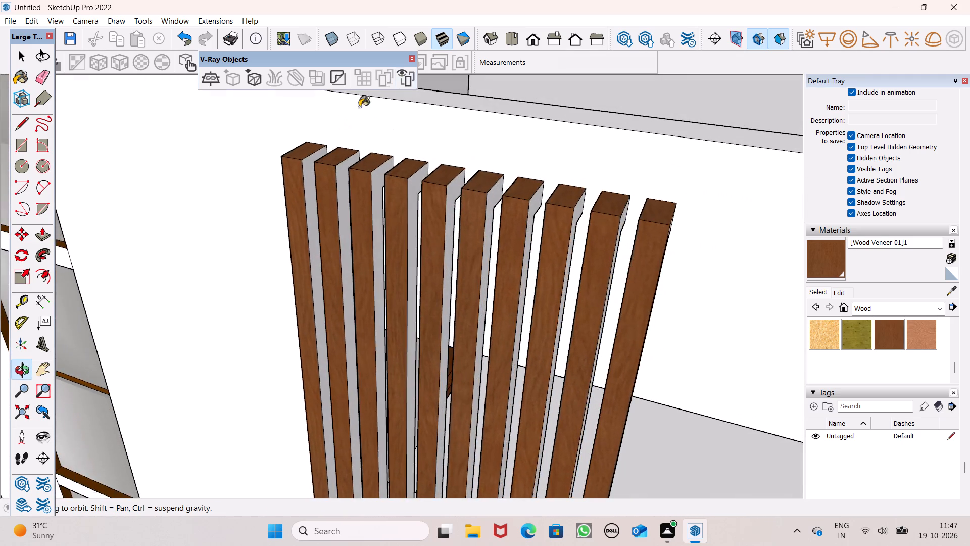
{"action": "scroll", "coordinate": [417, 93], "scroll_direction": "down", "scroll_amount": 3}
{"action": "middle_click_drag", "start_coordinate": [458, 163], "coordinate": [405, 139]}
{"action": "scroll", "coordinate": [397, 149], "scroll_direction": "up", "scroll_amount": 2}
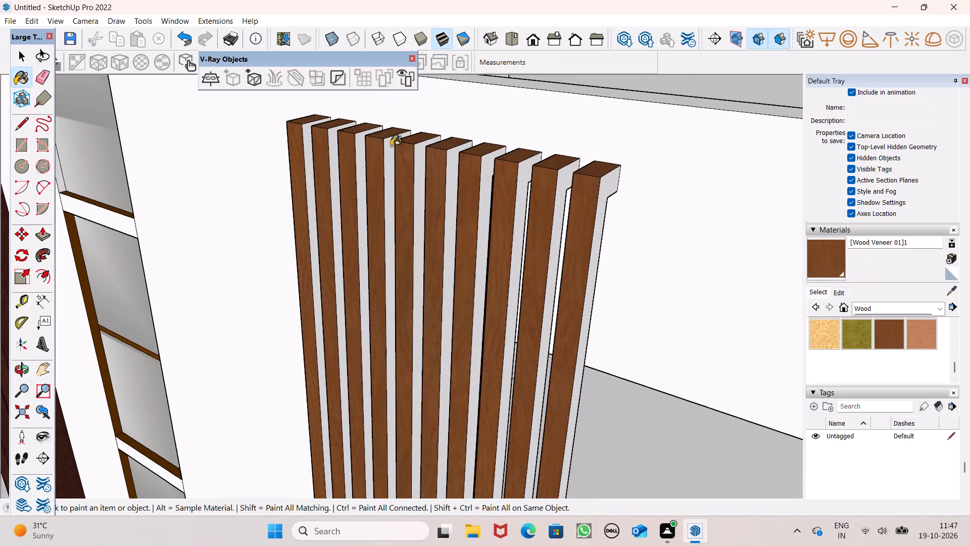
{"action": "scroll", "coordinate": [391, 146], "scroll_direction": "up", "scroll_amount": 2}
{"action": "scroll", "coordinate": [300, 164], "scroll_direction": "up", "scroll_amount": 5}
{"action": "left_click", "coordinate": [307, 176]}
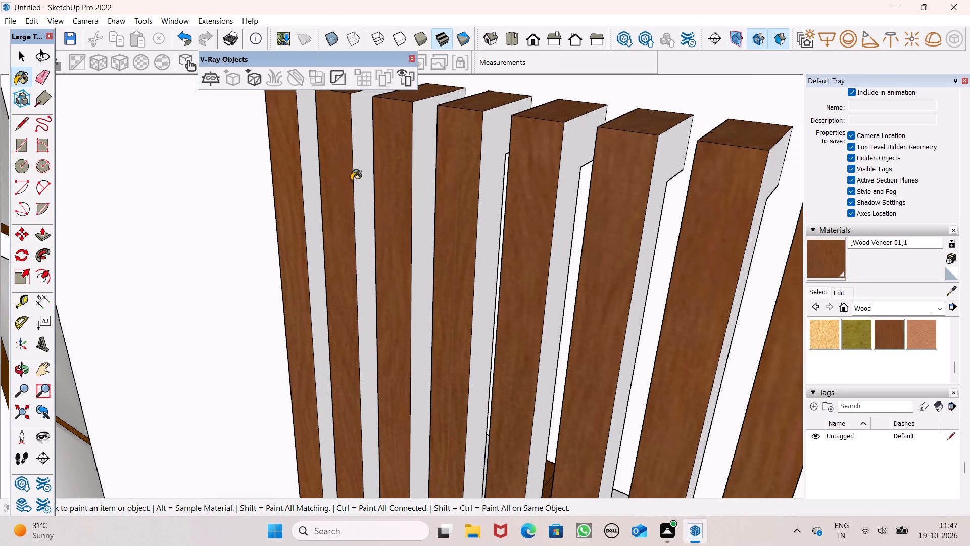
{"action": "left_click", "coordinate": [352, 176]}
{"action": "left_click", "coordinate": [363, 175]}
{"action": "left_click", "coordinate": [418, 195]}
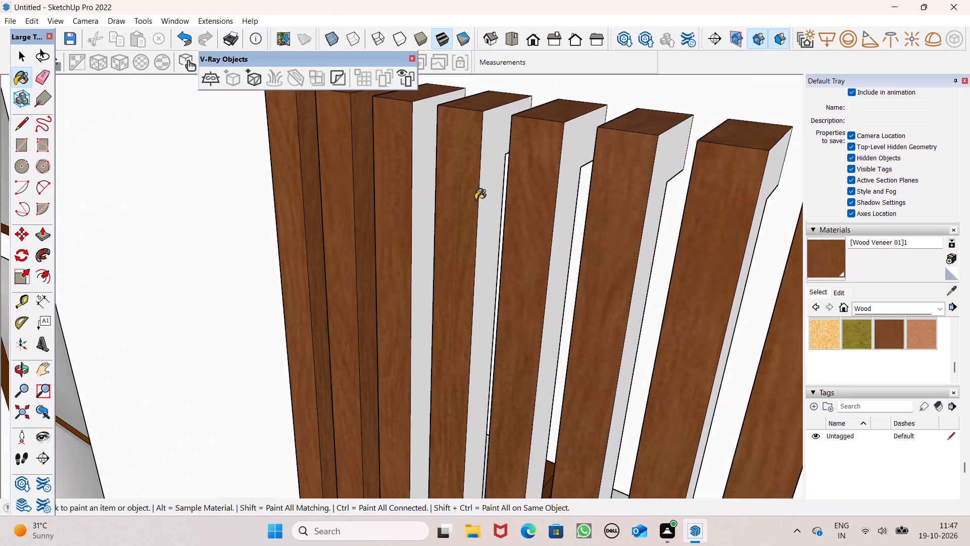
{"action": "left_click", "coordinate": [483, 195]}
{"action": "left_click", "coordinate": [557, 224]}
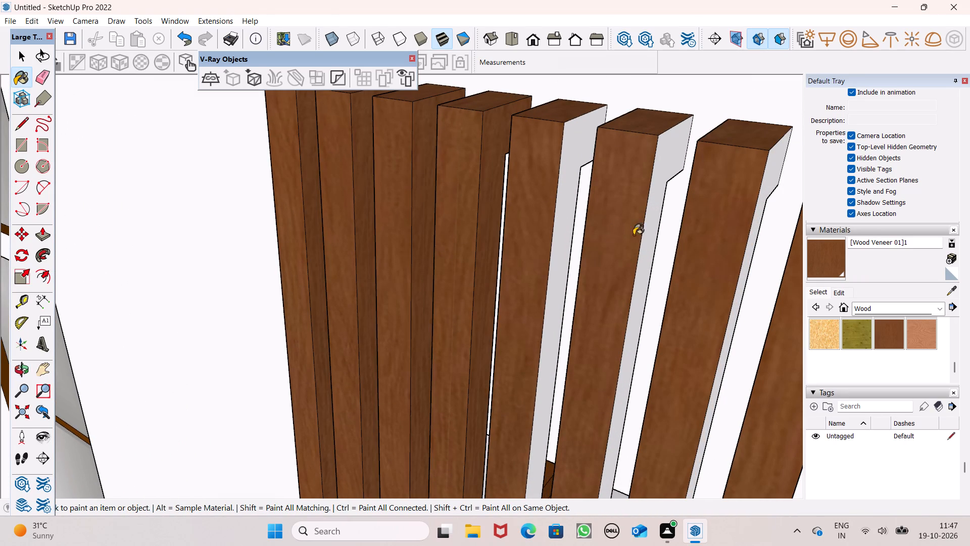
{"action": "left_click", "coordinate": [649, 244]}
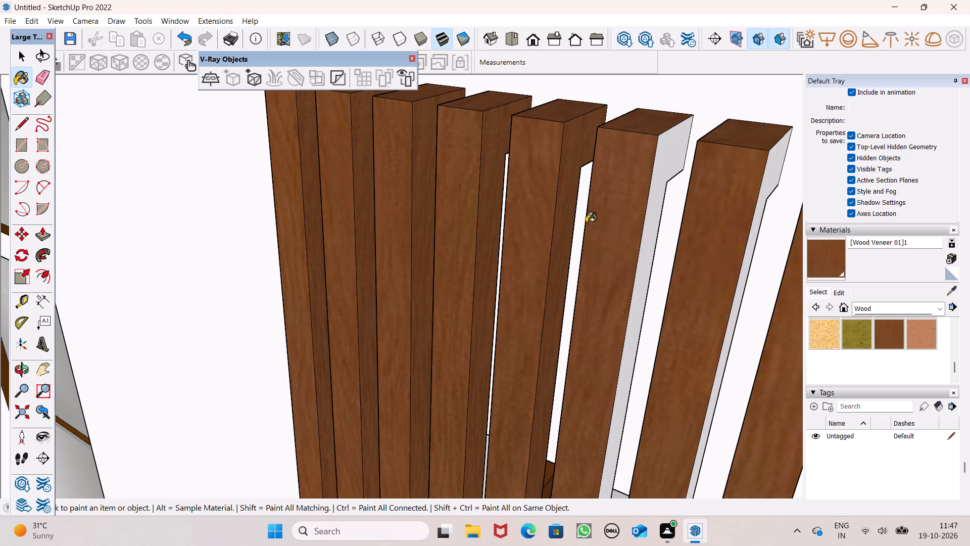
Paint the side faces away from the stair windows on the last four slats with Wood Veneer 01.
{"action": "scroll", "coordinate": [572, 244], "scroll_direction": "down", "scroll_amount": 2}
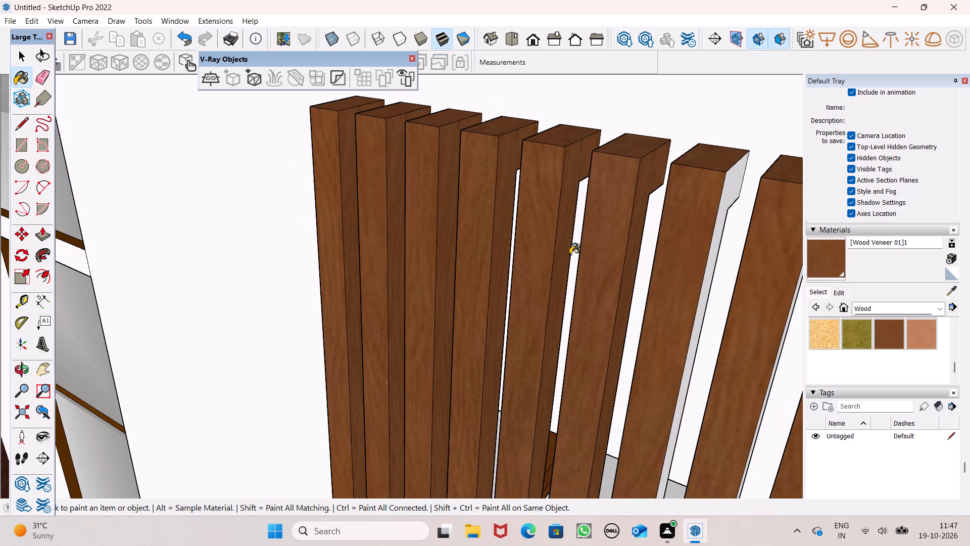
{"action": "scroll", "coordinate": [568, 253], "scroll_direction": "down", "scroll_amount": 5}
{"action": "middle_click_drag", "start_coordinate": [658, 279], "coordinate": [535, 232]}
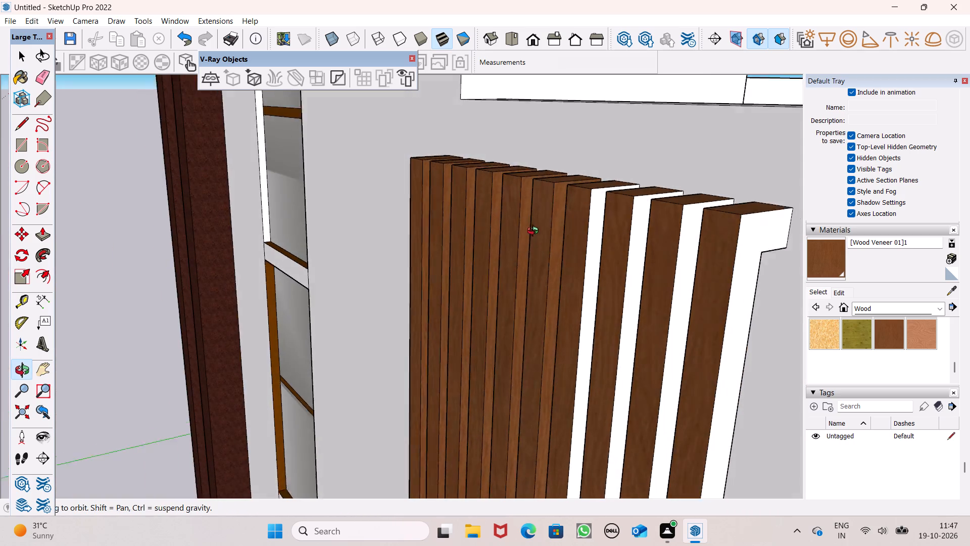
{"action": "middle_click_drag", "start_coordinate": [535, 232], "coordinate": [532, 230]}
{"action": "scroll", "coordinate": [562, 255], "scroll_direction": "up", "scroll_amount": 3}
{"action": "left_click", "coordinate": [591, 253]}
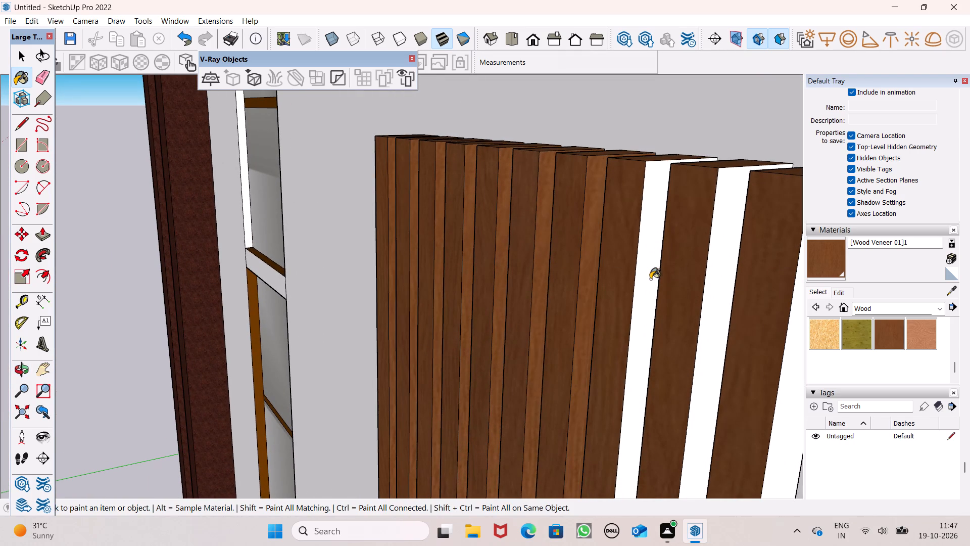
{"action": "left_click", "coordinate": [650, 279]}
{"action": "left_click", "coordinate": [714, 295]}
{"action": "scroll", "coordinate": [582, 183], "scroll_direction": "down", "scroll_amount": 6}
{"action": "left_click", "coordinate": [694, 250]}
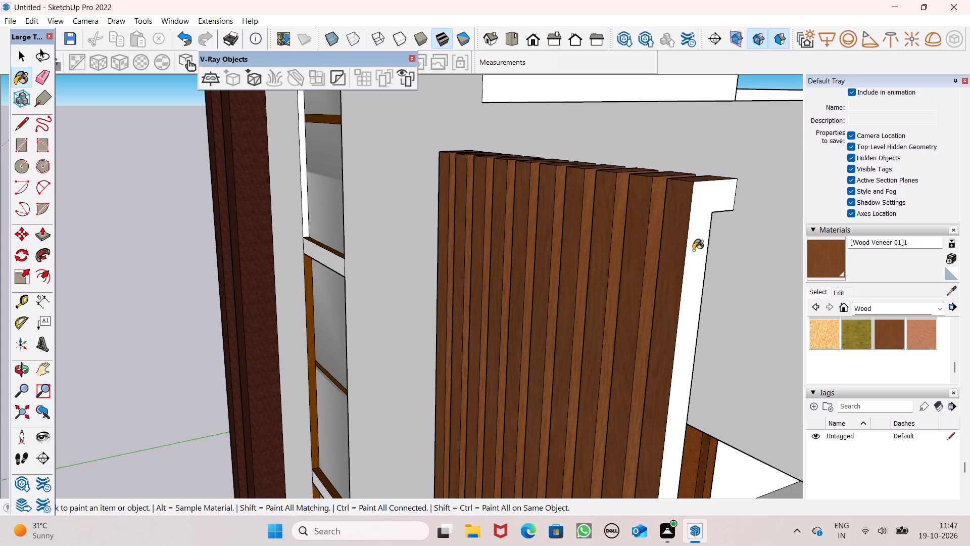
Paint the undersides of the upper wall brackets on the four slats farthest from the stair windows with Wood Veneer 01.
{"action": "scroll", "coordinate": [637, 193], "scroll_direction": "down", "scroll_amount": 6}
{"action": "middle_click_drag", "start_coordinate": [651, 212], "coordinate": [543, 156]}
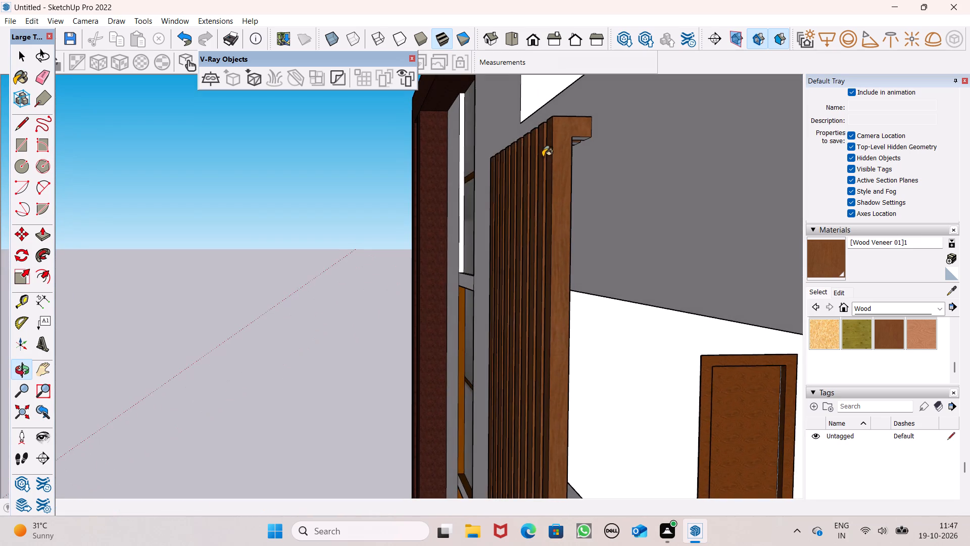
{"action": "scroll", "coordinate": [517, 147], "scroll_direction": "down", "scroll_amount": 5}
{"action": "middle_click_drag", "start_coordinate": [556, 146], "coordinate": [529, 67]}
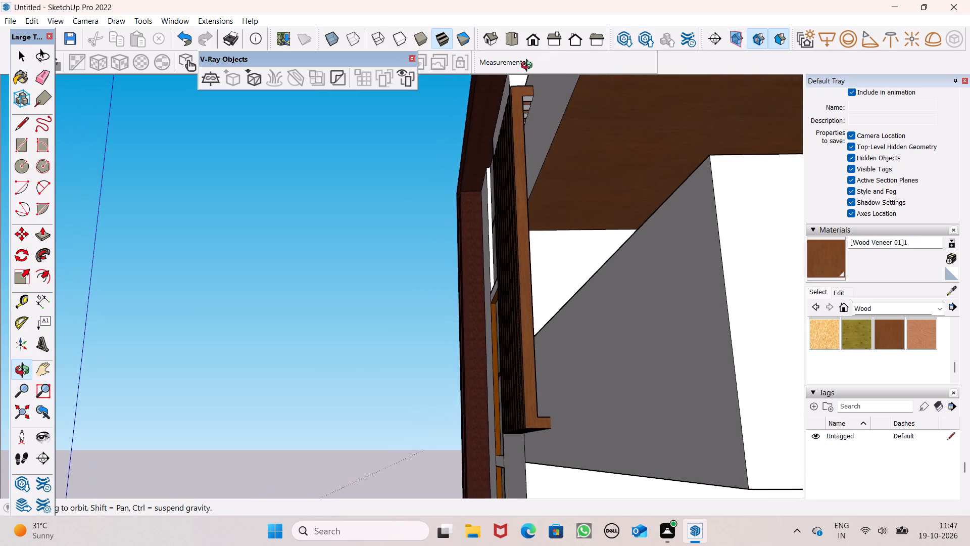
{"action": "middle_click_drag", "start_coordinate": [529, 67], "coordinate": [514, 73]}
{"action": "scroll", "coordinate": [517, 90], "scroll_direction": "up", "scroll_amount": 7}
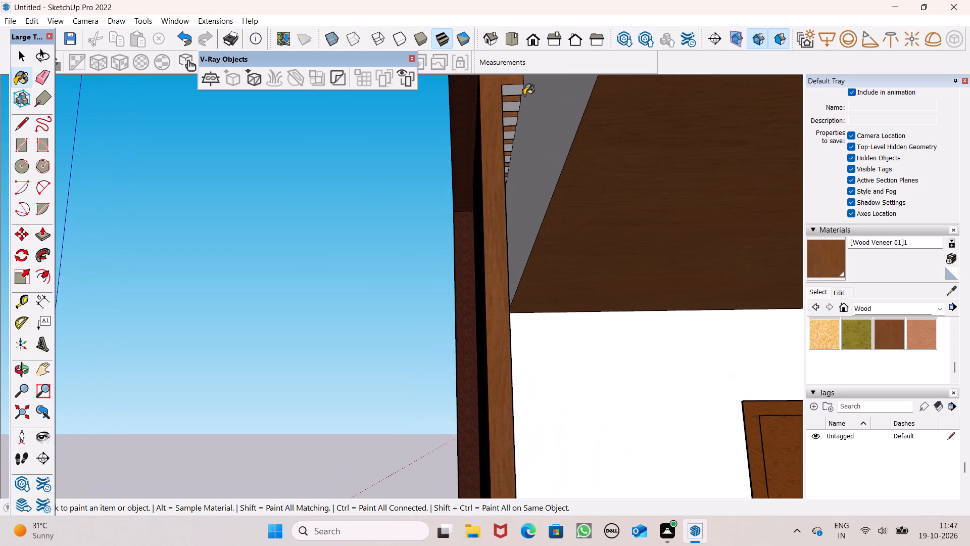
{"action": "scroll", "coordinate": [524, 95], "scroll_direction": "up", "scroll_amount": 7}
{"action": "left_click", "coordinate": [509, 79]}
{"action": "left_click", "coordinate": [508, 116]}
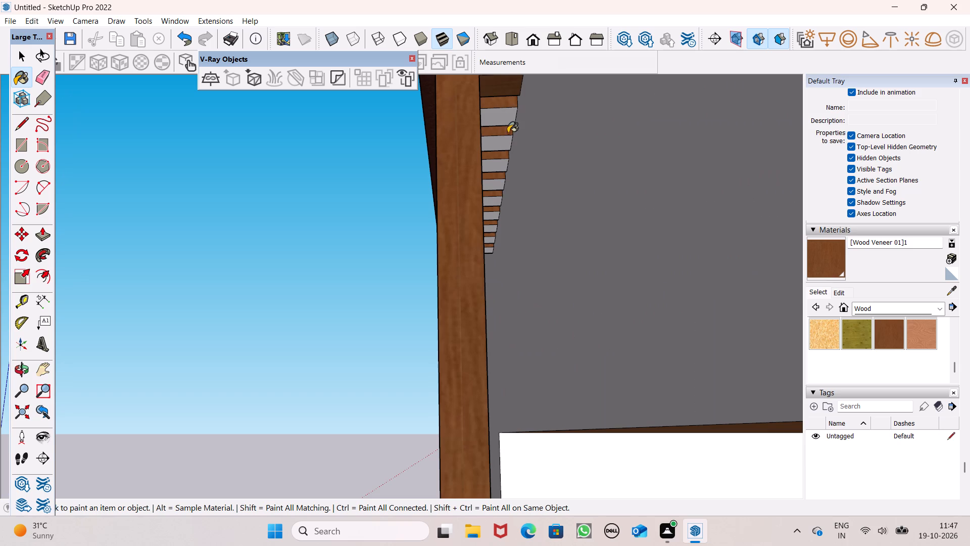
{"action": "left_click", "coordinate": [501, 147]}
{"action": "left_click", "coordinate": [494, 167]}
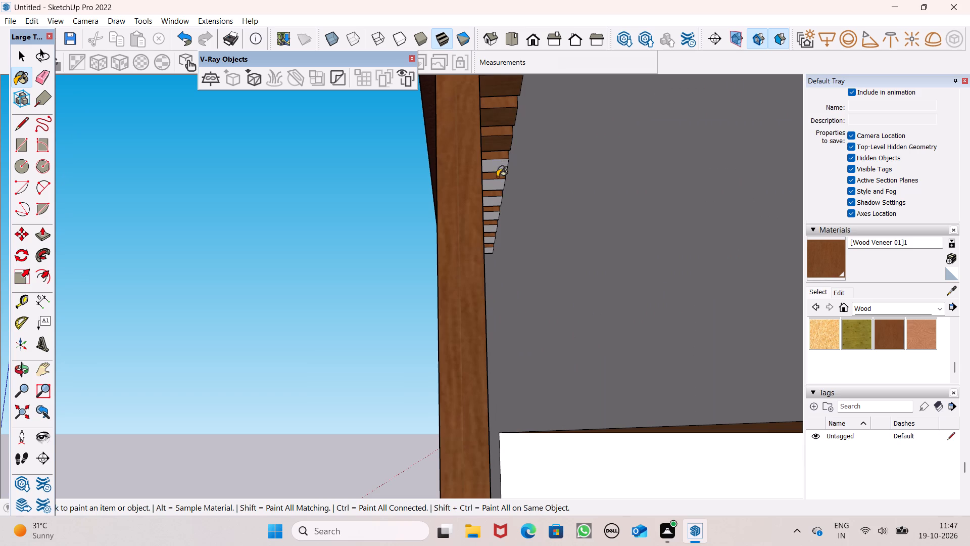
Paint the undersides of the upper wall brackets on the remaining six slats with Wood Veneer 01.
{"action": "left_click", "coordinate": [491, 186]}
{"action": "left_click", "coordinate": [491, 205]}
{"action": "left_click", "coordinate": [494, 216]}
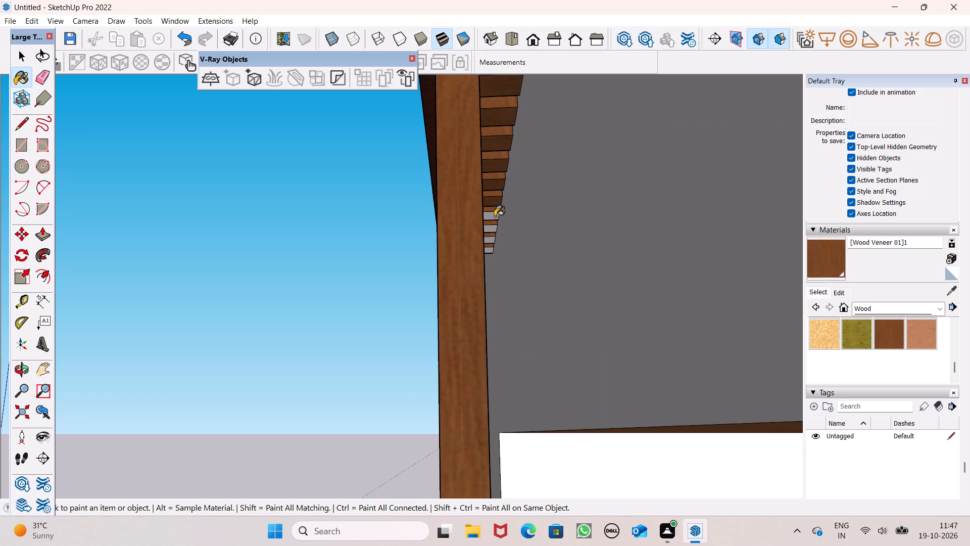
{"action": "left_click", "coordinate": [490, 230]}
{"action": "left_click", "coordinate": [488, 243]}
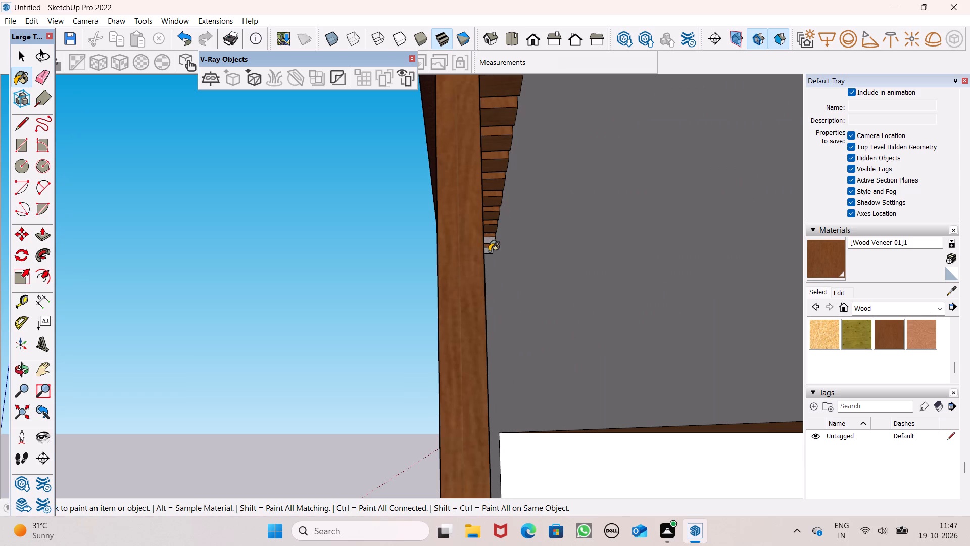
{"action": "left_click", "coordinate": [488, 251]}
{"action": "scroll", "coordinate": [486, 251], "scroll_direction": "up", "scroll_amount": 7}
{"action": "left_click", "coordinate": [495, 234]}
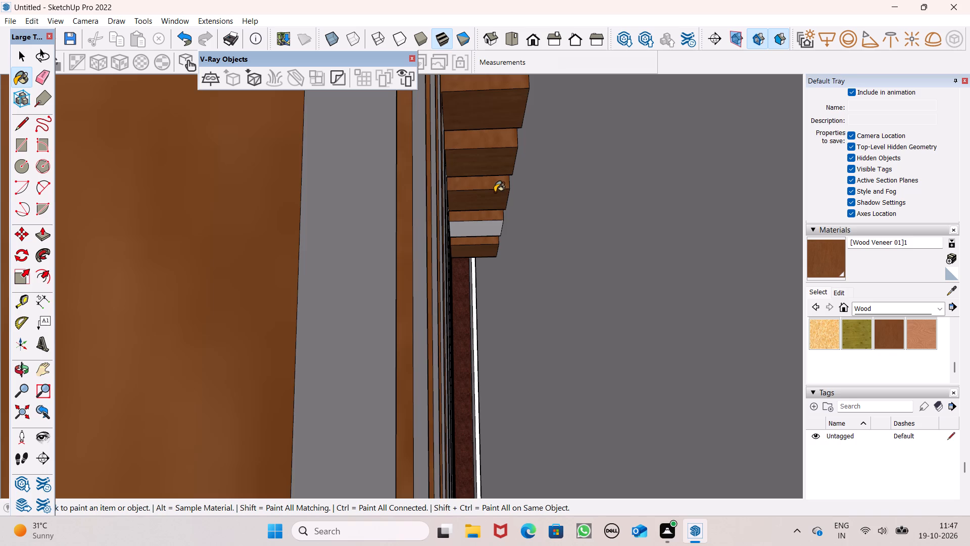
Paint the rear, house-facing faces of the three slats farthest from the stair windows with Wood Veneer 01.
{"action": "scroll", "coordinate": [498, 167], "scroll_direction": "down", "scroll_amount": 2}
{"action": "middle_click_drag", "start_coordinate": [488, 185], "coordinate": [482, 200]}
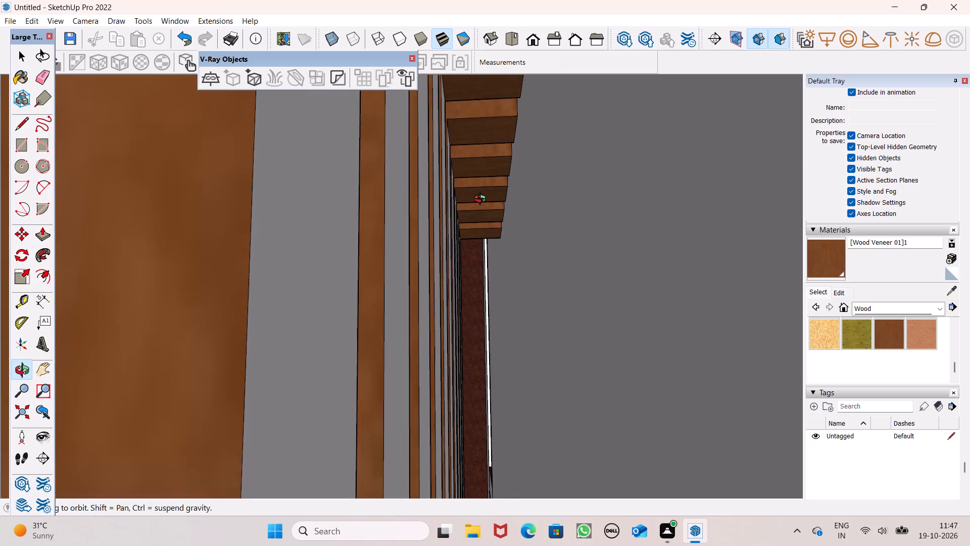
{"action": "middle_click_drag", "start_coordinate": [482, 200], "coordinate": [481, 200]}
{"action": "left_click_drag", "start_coordinate": [298, 203], "coordinate": [306, 204]}
{"action": "left_click", "coordinate": [395, 203]}
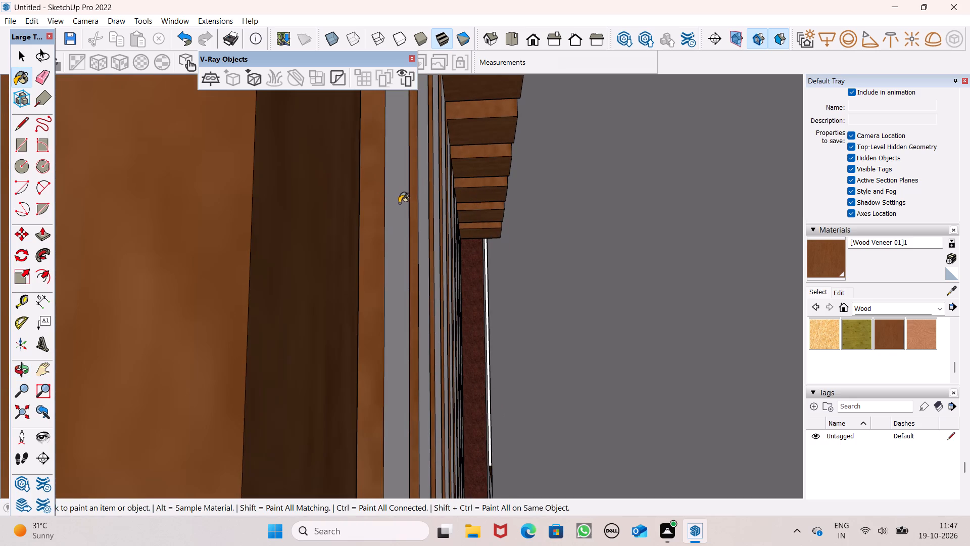
{"action": "left_click", "coordinate": [423, 208]}
Paint the rear faces of four more slats, continuing toward the stair windows, with Wood Veneer 01.
{"action": "middle_click_drag", "start_coordinate": [433, 204], "coordinate": [431, 213]}
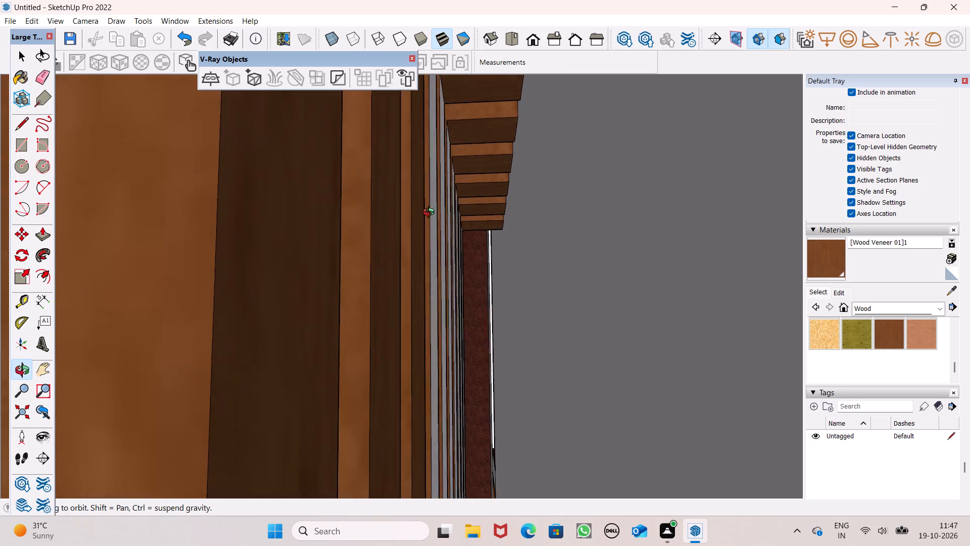
{"action": "middle_click_drag", "start_coordinate": [431, 213], "coordinate": [422, 245]}
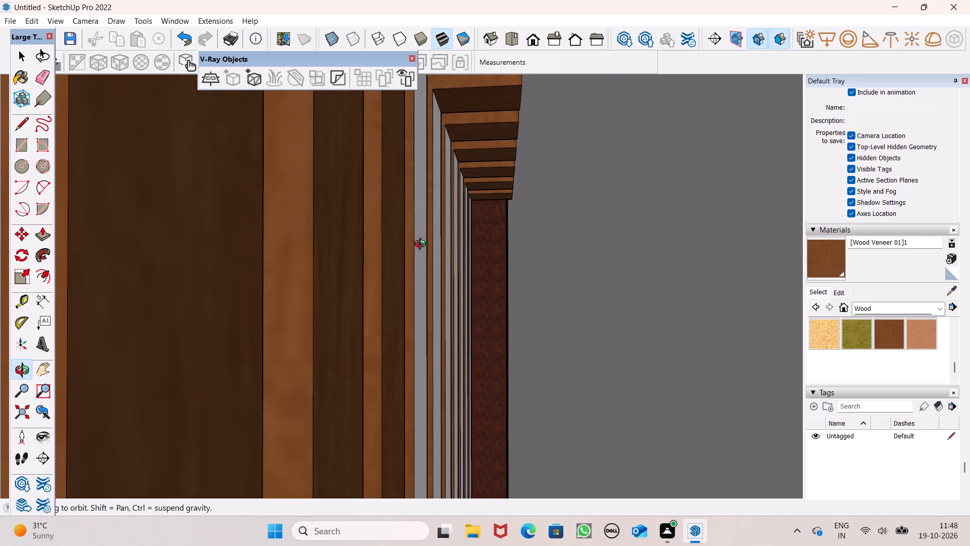
{"action": "middle_click_drag", "start_coordinate": [422, 245], "coordinate": [419, 268]}
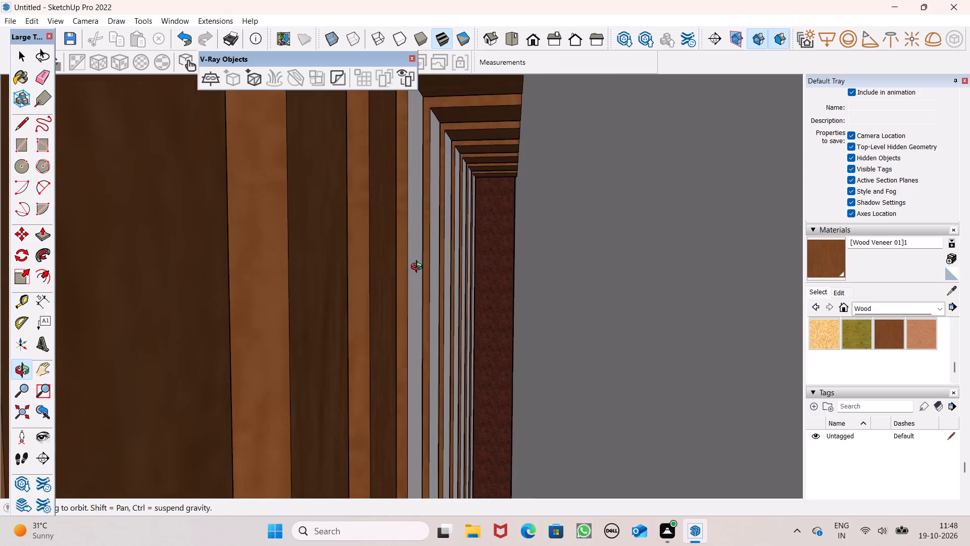
{"action": "middle_click_drag", "start_coordinate": [419, 268], "coordinate": [425, 268]}
{"action": "scroll", "coordinate": [444, 256], "scroll_direction": "up", "scroll_amount": 4}
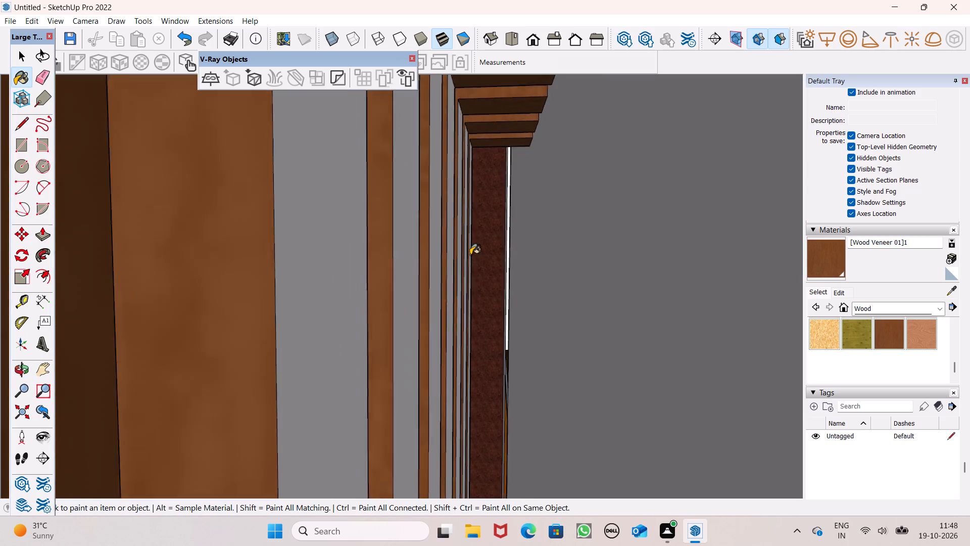
{"action": "scroll", "coordinate": [470, 255], "scroll_direction": "up", "scroll_amount": 2}
{"action": "left_click_drag", "start_coordinate": [324, 267], "coordinate": [333, 267]}
{"action": "left_click", "coordinate": [402, 258]}
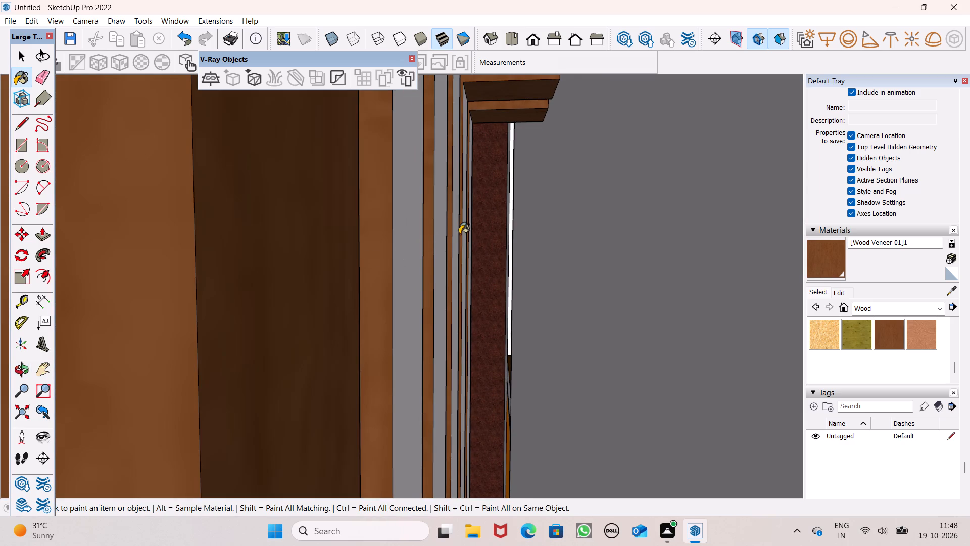
{"action": "scroll", "coordinate": [459, 232], "scroll_direction": "up", "scroll_amount": 6}
{"action": "left_click_drag", "start_coordinate": [394, 245], "coordinate": [401, 246]}
{"action": "left_click", "coordinate": [453, 234]}
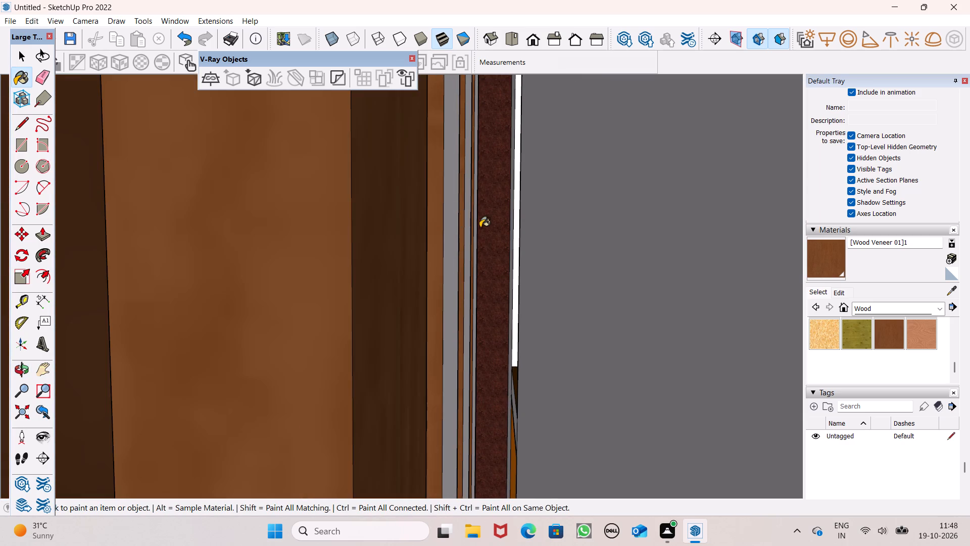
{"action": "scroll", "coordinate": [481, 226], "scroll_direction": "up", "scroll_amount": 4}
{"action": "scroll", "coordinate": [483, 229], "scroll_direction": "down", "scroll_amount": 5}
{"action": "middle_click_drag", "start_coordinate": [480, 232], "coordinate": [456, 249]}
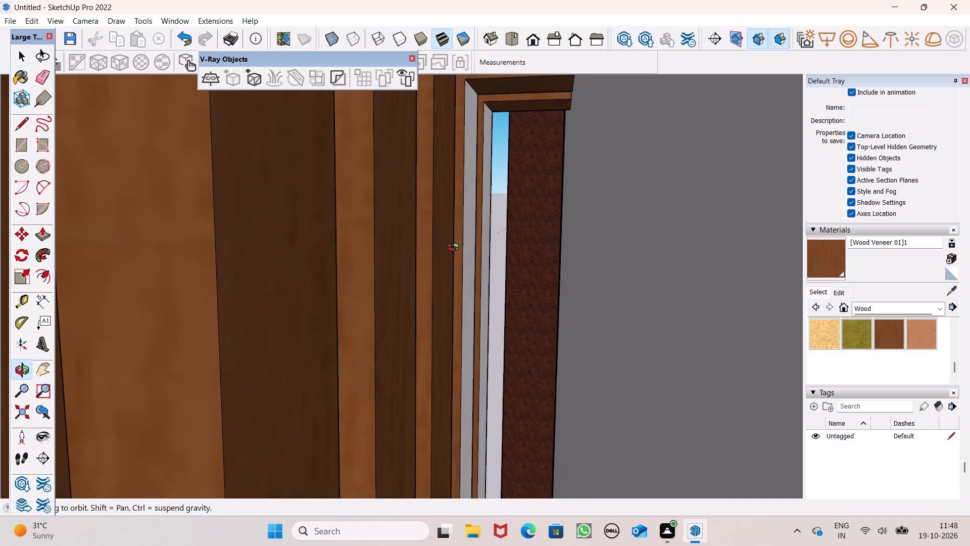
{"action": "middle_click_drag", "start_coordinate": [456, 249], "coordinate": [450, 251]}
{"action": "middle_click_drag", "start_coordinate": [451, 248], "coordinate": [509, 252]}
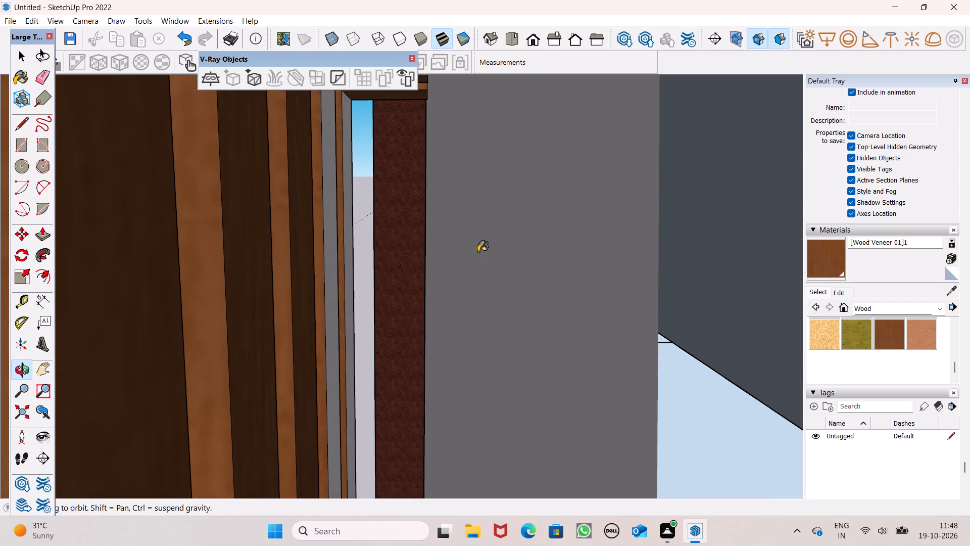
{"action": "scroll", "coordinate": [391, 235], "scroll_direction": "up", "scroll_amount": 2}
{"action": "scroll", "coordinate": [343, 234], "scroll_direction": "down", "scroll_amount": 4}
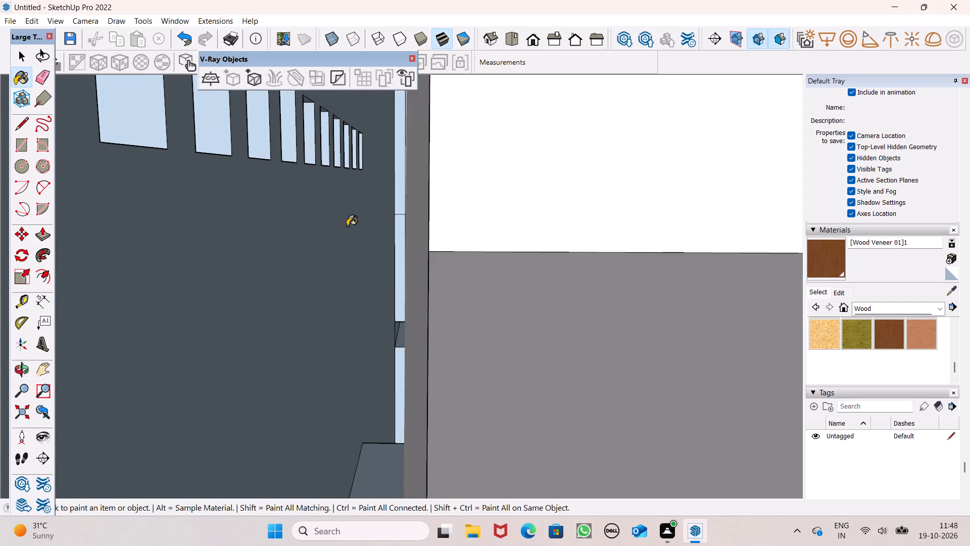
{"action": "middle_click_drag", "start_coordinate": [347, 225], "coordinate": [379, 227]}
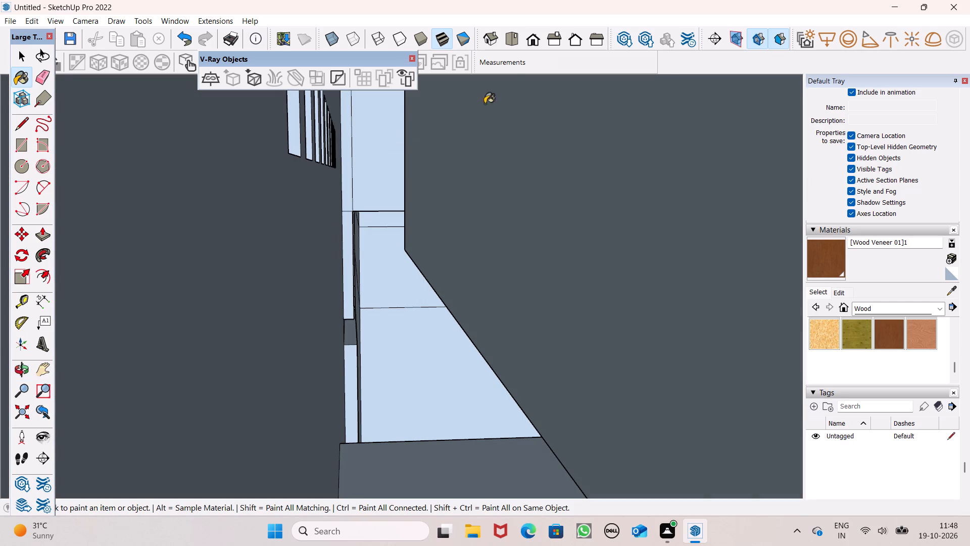
Paint the rear faces of the skipped middle slat and the two slats nearest the stair windows with Wood Veneer 01.
{"action": "left_click", "coordinate": [528, 50]}
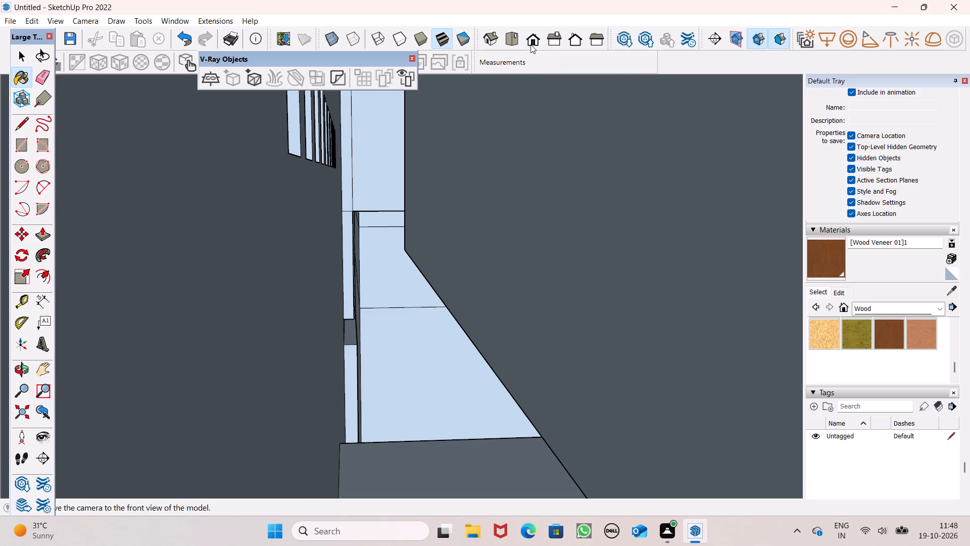
{"action": "left_click", "coordinate": [533, 38]}
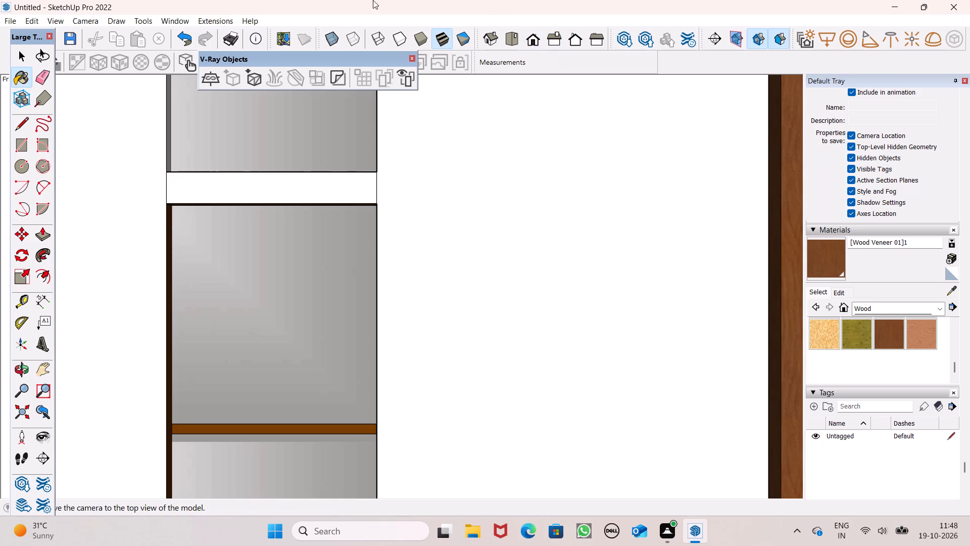
{"action": "scroll", "coordinate": [363, 492], "scroll_direction": "down", "scroll_amount": 4}
{"action": "scroll", "coordinate": [341, 545], "scroll_direction": "down", "scroll_amount": 5}
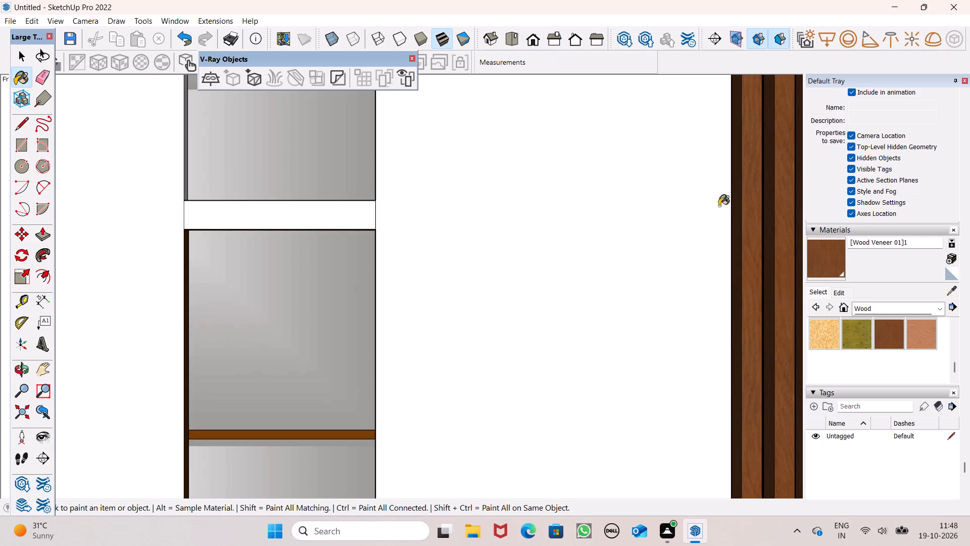
{"action": "scroll", "coordinate": [173, 513], "scroll_direction": "down", "scroll_amount": 3}
{"action": "scroll", "coordinate": [257, 519], "scroll_direction": "down", "scroll_amount": 5}
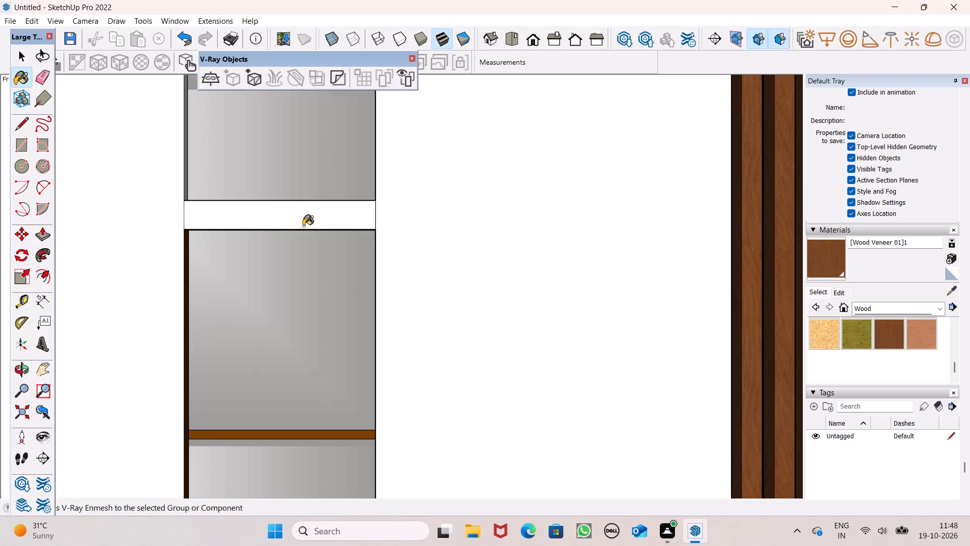
{"action": "scroll", "coordinate": [303, 237], "scroll_direction": "down", "scroll_amount": 5}
{"action": "scroll", "coordinate": [361, 241], "scroll_direction": "down", "scroll_amount": 4}
{"action": "middle_click_drag", "start_coordinate": [489, 264], "coordinate": [814, 277]}
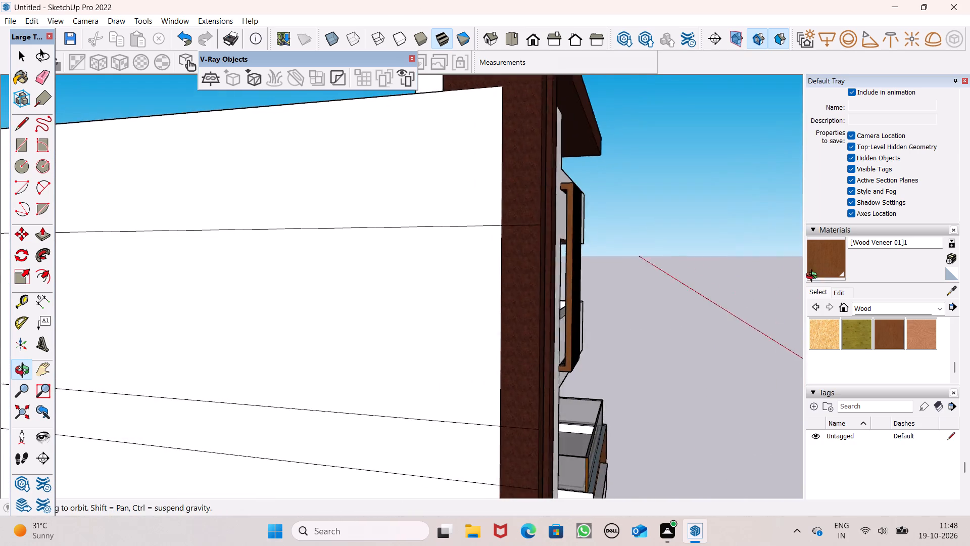
{"action": "middle_click_drag", "start_coordinate": [814, 277], "coordinate": [81, 286]}
{"action": "scroll", "coordinate": [165, 293], "scroll_direction": "up", "scroll_amount": 1}
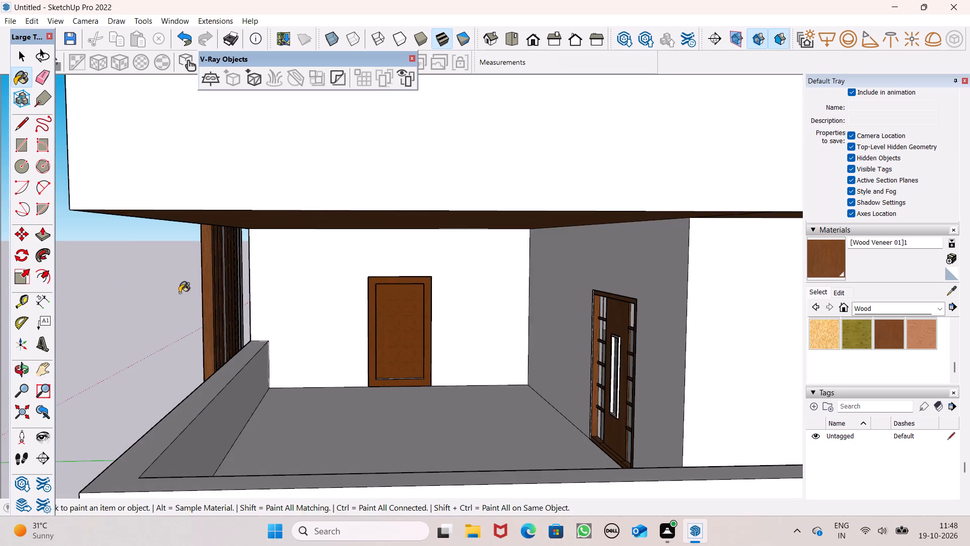
{"action": "middle_click_drag", "start_coordinate": [255, 303], "coordinate": [210, 287]}
{"action": "scroll", "coordinate": [209, 285], "scroll_direction": "up", "scroll_amount": 12}
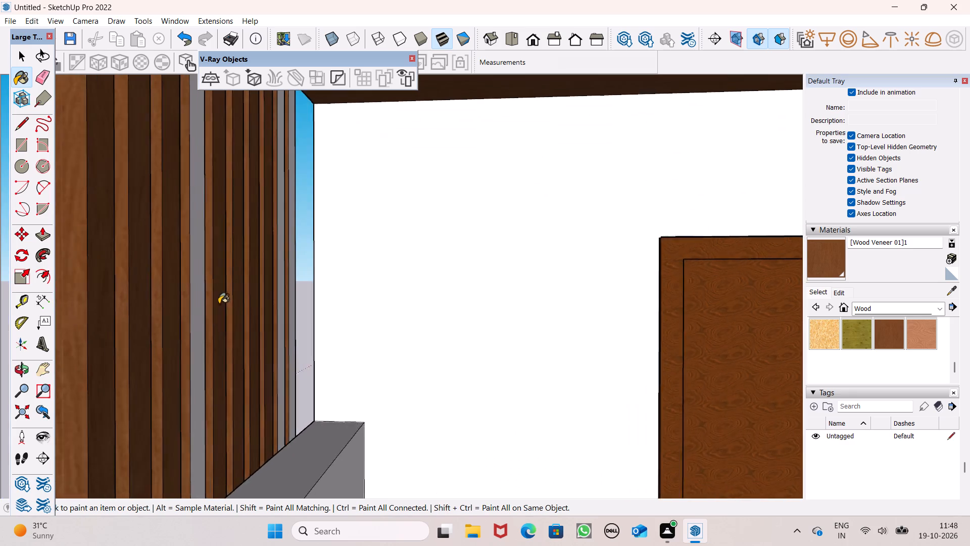
{"action": "scroll", "coordinate": [219, 304], "scroll_direction": "up", "scroll_amount": 3}
{"action": "left_click", "coordinate": [202, 313]}
{"action": "scroll", "coordinate": [230, 328], "scroll_direction": "up", "scroll_amount": 1}
{"action": "middle_click_drag", "start_coordinate": [230, 328], "coordinate": [51, 350]}
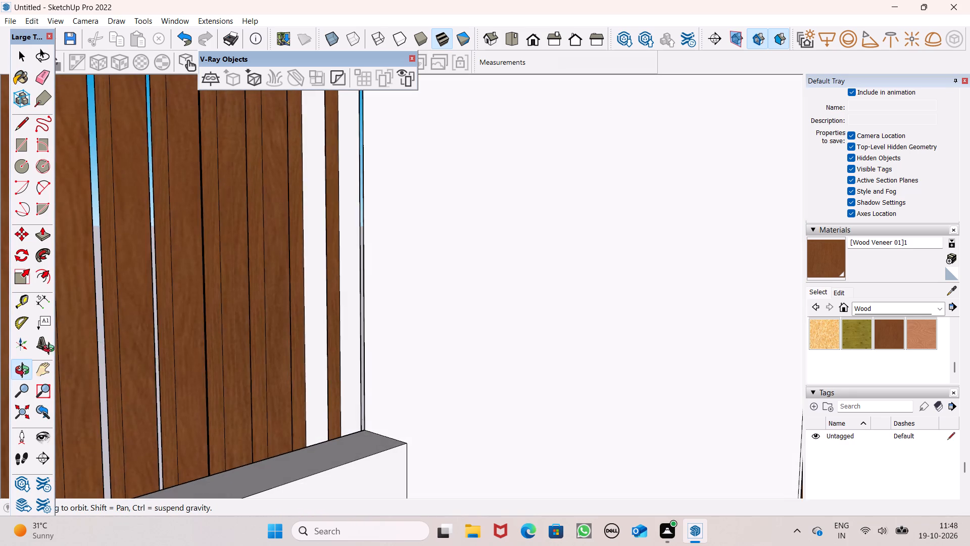
{"action": "middle_click_drag", "start_coordinate": [51, 350], "coordinate": [51, 348]}
{"action": "left_click", "coordinate": [311, 293]}
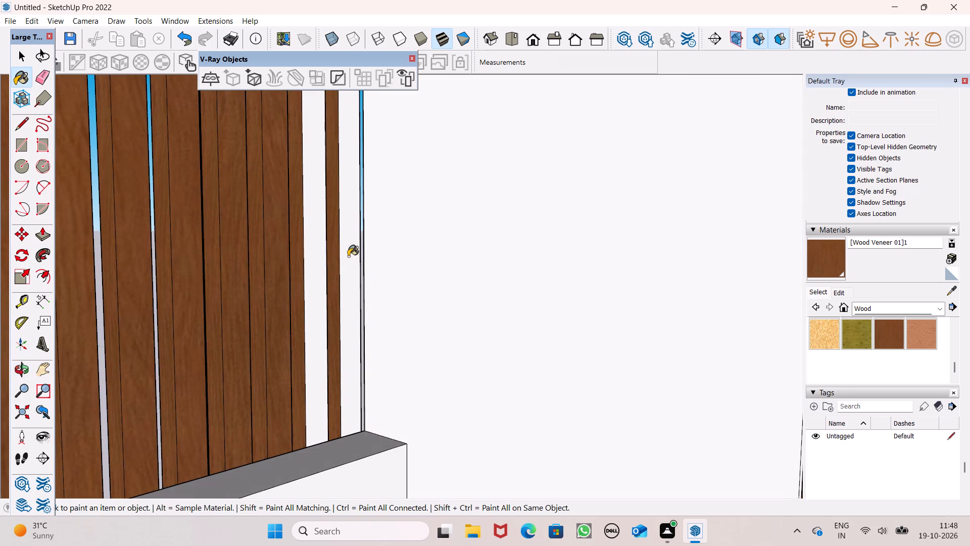
{"action": "left_click", "coordinate": [348, 256]}
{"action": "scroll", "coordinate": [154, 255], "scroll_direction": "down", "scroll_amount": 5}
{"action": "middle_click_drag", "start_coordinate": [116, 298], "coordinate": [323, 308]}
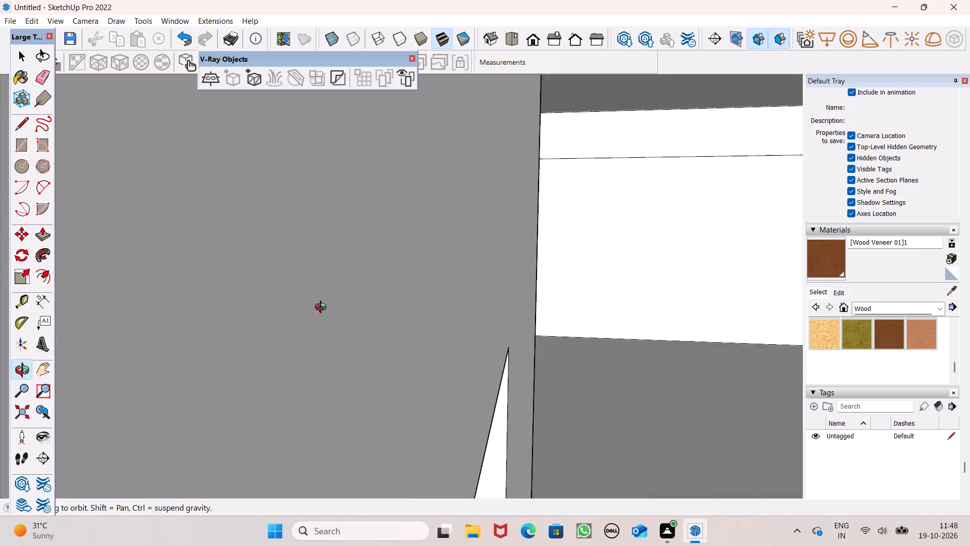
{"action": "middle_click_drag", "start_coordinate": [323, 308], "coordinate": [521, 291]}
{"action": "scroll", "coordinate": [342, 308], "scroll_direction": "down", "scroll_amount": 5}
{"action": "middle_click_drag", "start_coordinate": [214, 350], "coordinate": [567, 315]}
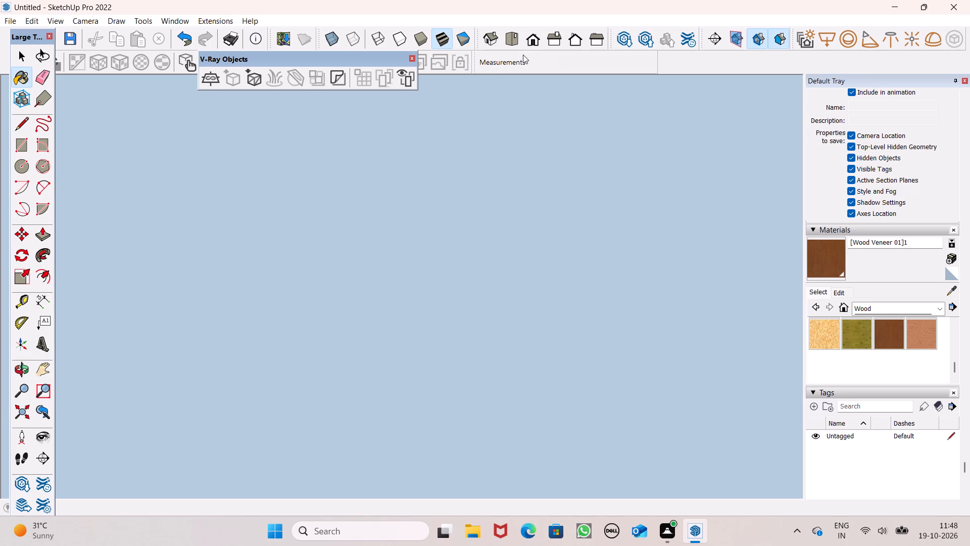
Paint the tops of the lower wall brackets on the second to fifth slats from the stair windows with Wood Veneer 01.
{"action": "left_click", "coordinate": [528, 41]}
{"action": "scroll", "coordinate": [459, 171], "scroll_direction": "down", "scroll_amount": 7}
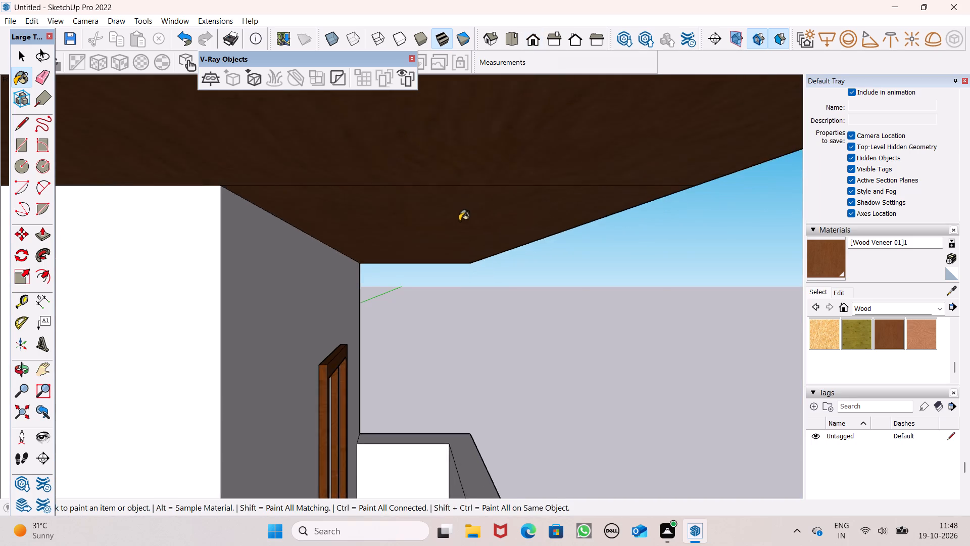
{"action": "scroll", "coordinate": [459, 221], "scroll_direction": "down", "scroll_amount": 7}
{"action": "scroll", "coordinate": [449, 170], "scroll_direction": "down", "scroll_amount": 6}
{"action": "scroll", "coordinate": [461, 275], "scroll_direction": "down", "scroll_amount": 8}
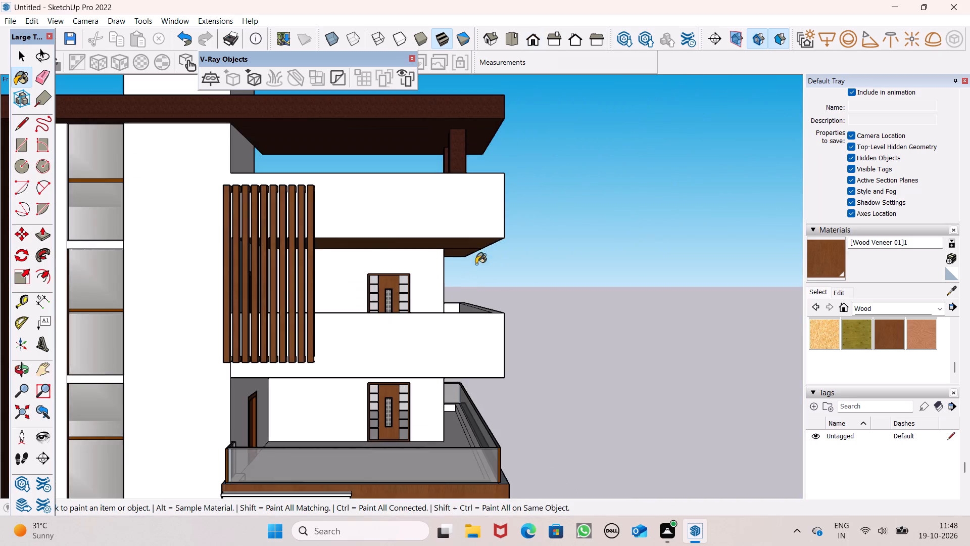
{"action": "middle_click_drag", "start_coordinate": [437, 272], "coordinate": [702, 303]}
{"action": "scroll", "coordinate": [220, 423], "scroll_direction": "up", "scroll_amount": 3}
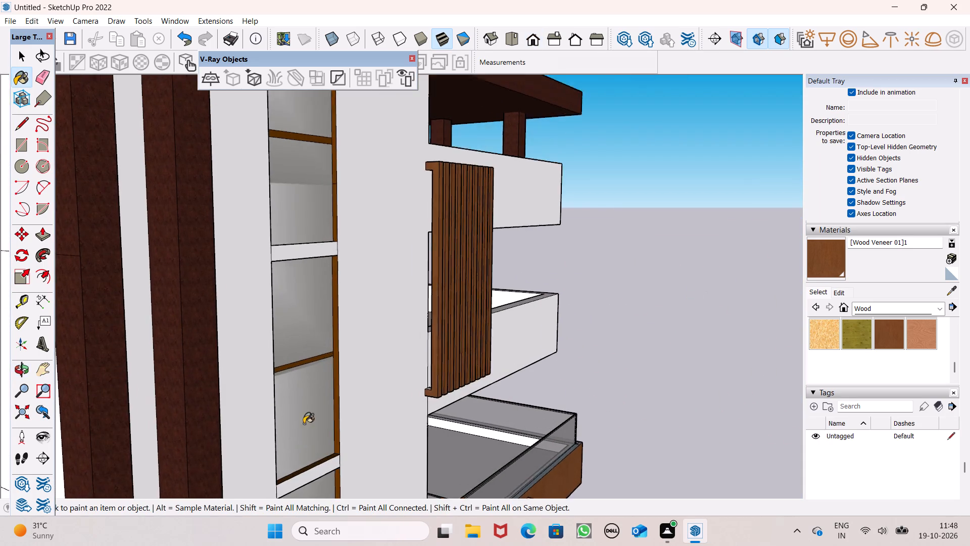
{"action": "scroll", "coordinate": [304, 424], "scroll_direction": "up", "scroll_amount": 3}
{"action": "scroll", "coordinate": [431, 398], "scroll_direction": "up", "scroll_amount": 8}
{"action": "middle_click_drag", "start_coordinate": [461, 402], "coordinate": [539, 443]}
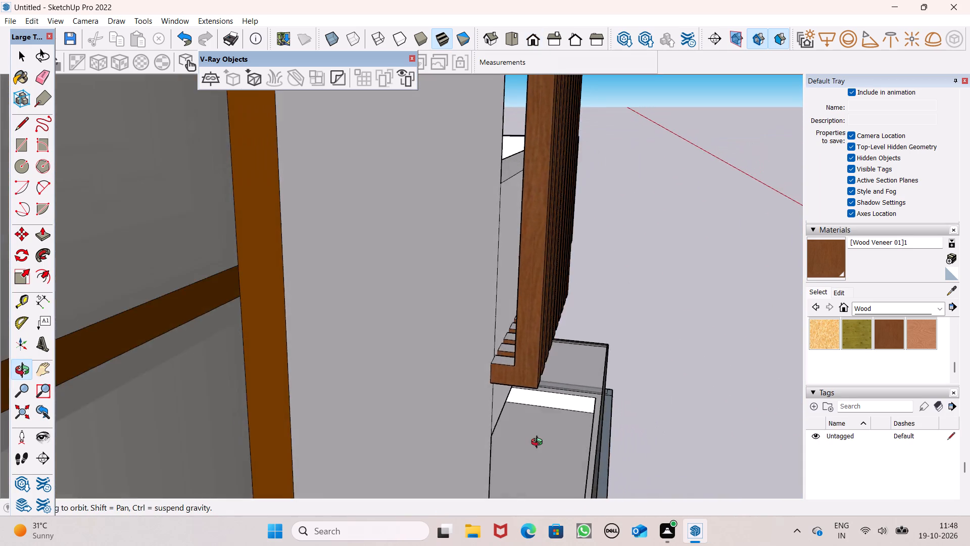
{"action": "middle_click_drag", "start_coordinate": [539, 443], "coordinate": [567, 470]}
{"action": "scroll", "coordinate": [520, 380], "scroll_direction": "up", "scroll_amount": 7}
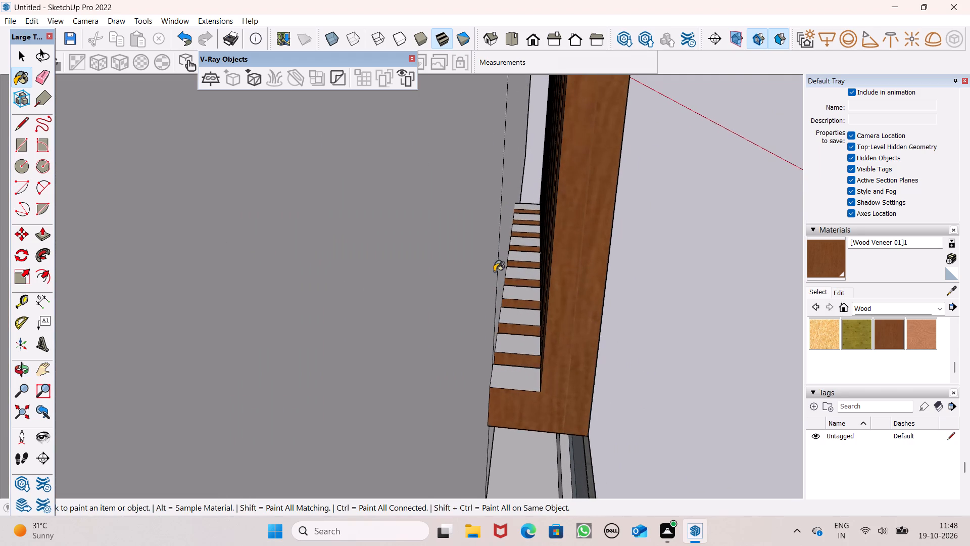
{"action": "scroll", "coordinate": [524, 293], "scroll_direction": "up", "scroll_amount": 7}
{"action": "left_click", "coordinate": [523, 257]}
{"action": "left_click", "coordinate": [520, 299]}
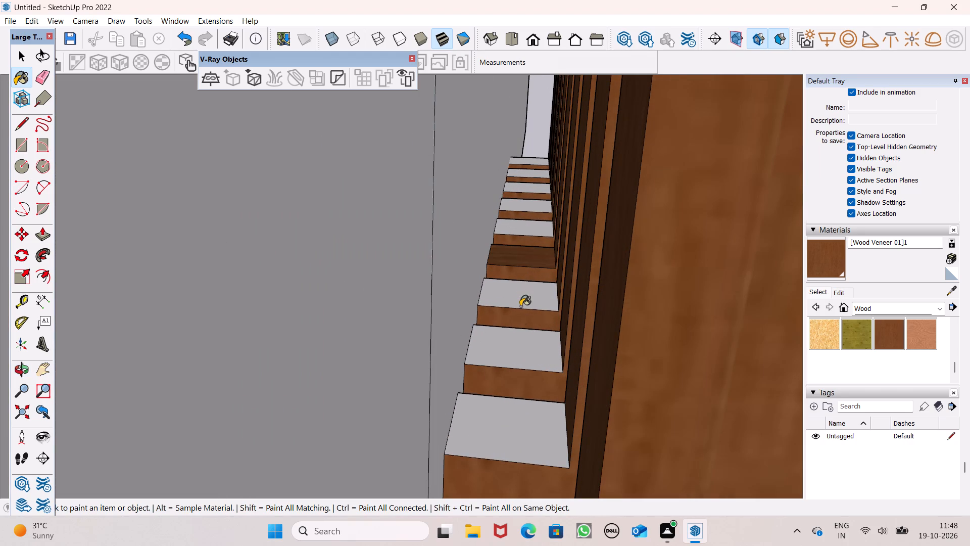
{"action": "left_click", "coordinate": [517, 355]}
{"action": "left_click", "coordinate": [510, 430]}
Paint the tops of the lower wall brackets on the remaining six slats, including the one nearest the stair windows, with Wood Veneer 01.
{"action": "left_click", "coordinate": [533, 222]}
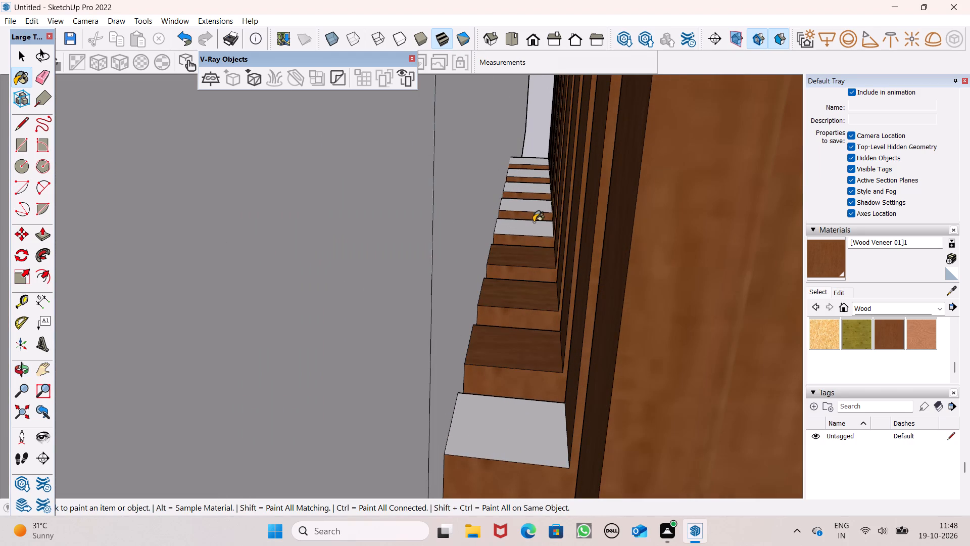
{"action": "left_click", "coordinate": [523, 200]}
{"action": "left_click", "coordinate": [527, 177]}
{"action": "left_click", "coordinate": [528, 188]}
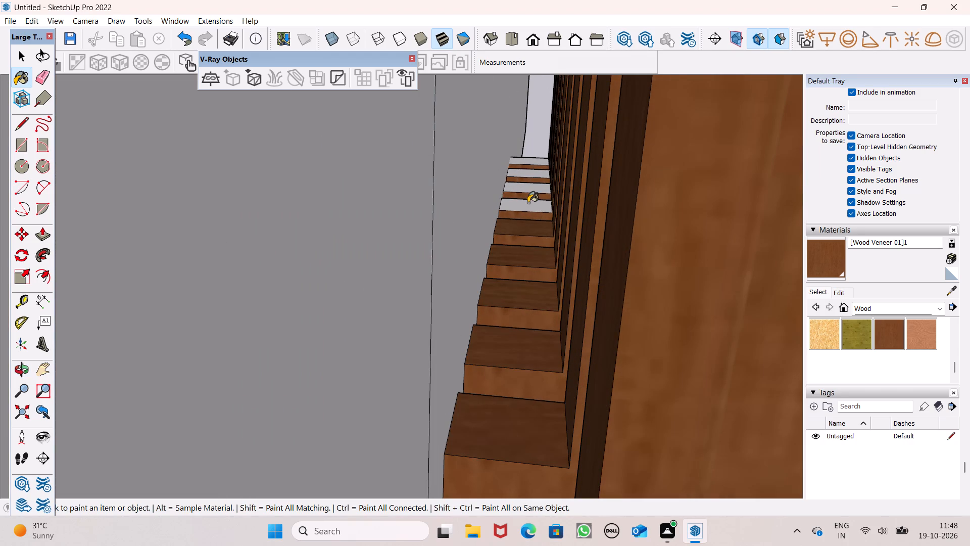
{"action": "left_click", "coordinate": [526, 209]}
{"action": "left_click", "coordinate": [528, 170]}
{"action": "left_click", "coordinate": [526, 157]}
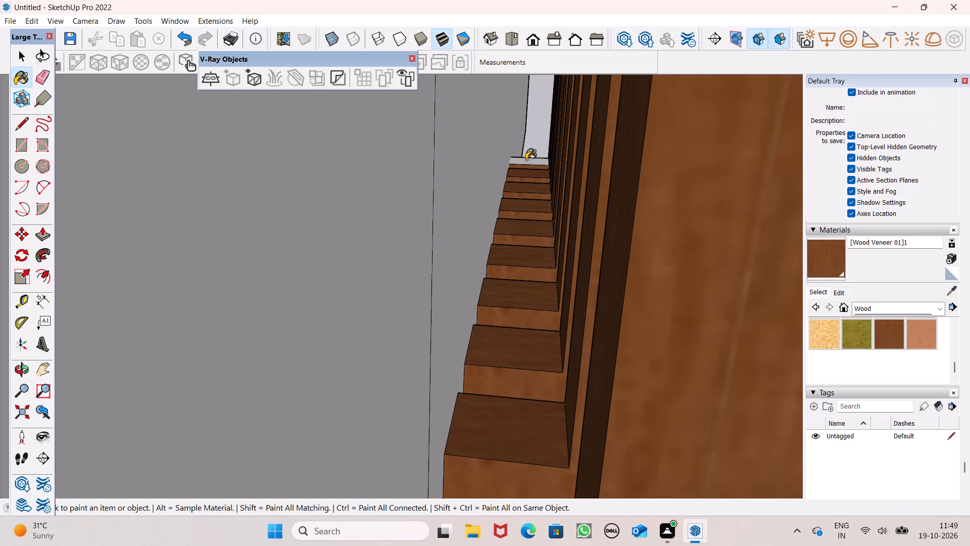
{"action": "left_click", "coordinate": [526, 160]}
{"action": "scroll", "coordinate": [524, 154], "scroll_direction": "down", "scroll_amount": 5}
{"action": "scroll", "coordinate": [514, 223], "scroll_direction": "up", "scroll_amount": 4}
{"action": "left_click", "coordinate": [516, 223]}
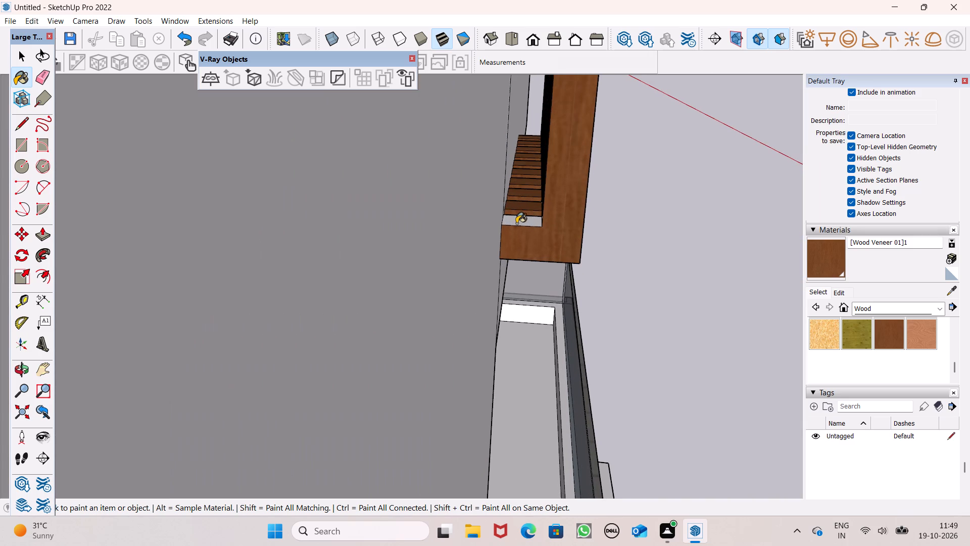
{"action": "middle_click_drag", "start_coordinate": [558, 254], "coordinate": [292, 0]}
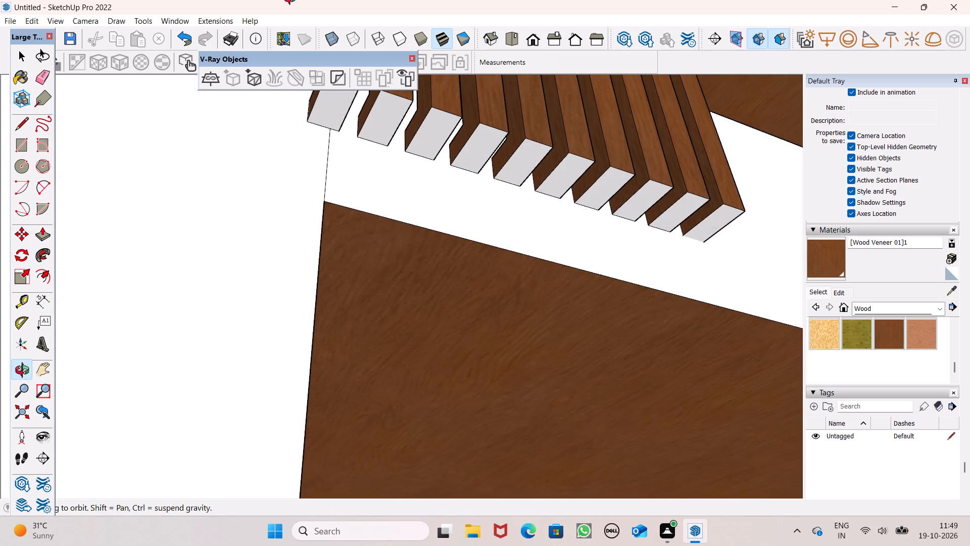
Paint the bottom ends of the eight screen slats nearest the stair windows with Wood Veneer 01.
{"action": "middle_click_drag", "start_coordinate": [292, 0], "coordinate": [294, 0]}
{"action": "scroll", "coordinate": [473, 187], "scroll_direction": "up", "scroll_amount": 4}
{"action": "left_click", "coordinate": [342, 123]}
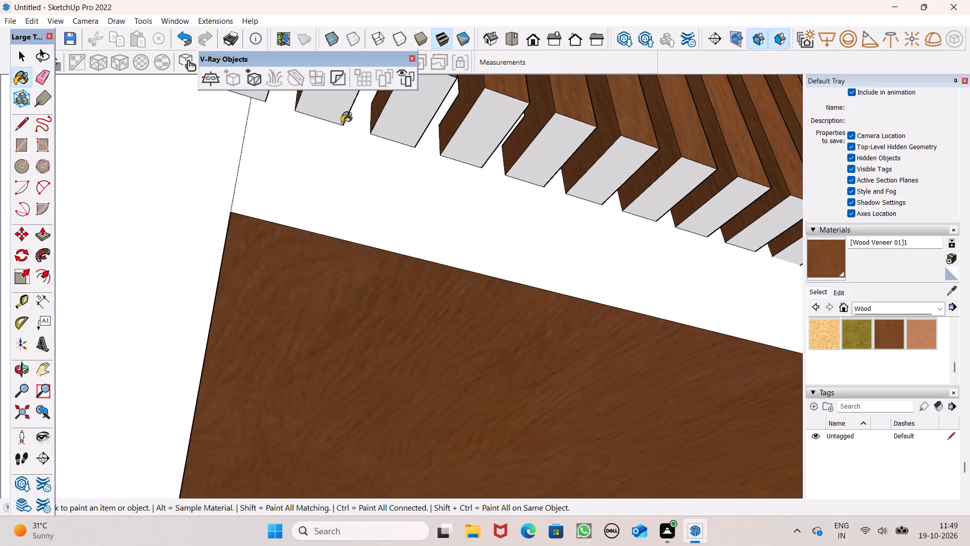
{"action": "left_click", "coordinate": [256, 103]}
{"action": "scroll", "coordinate": [332, 196], "scroll_direction": "down", "scroll_amount": 5}
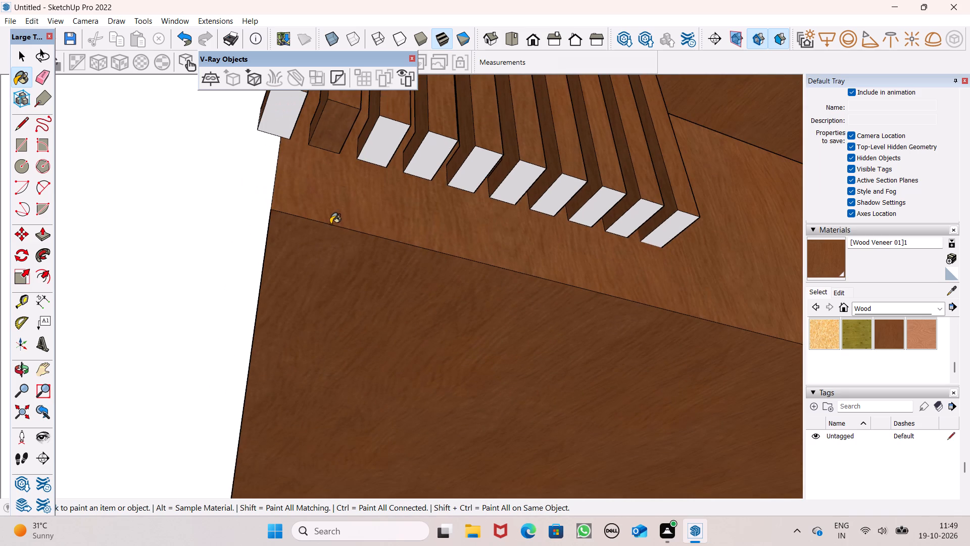
{"action": "key", "text": "ctrl+z"}
{"action": "left_click", "coordinate": [287, 117]}
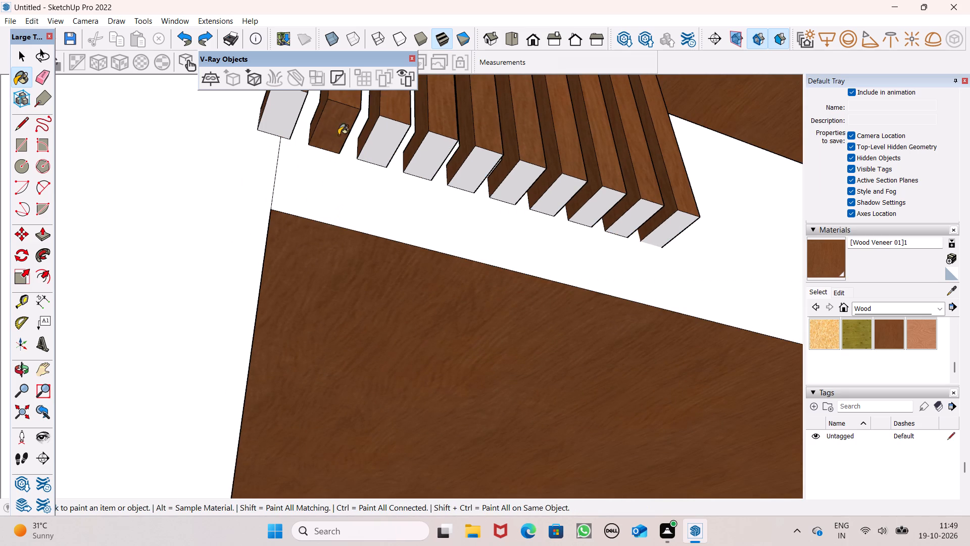
{"action": "left_click", "coordinate": [376, 139]}
{"action": "left_click", "coordinate": [426, 158]}
{"action": "left_click", "coordinate": [484, 173]}
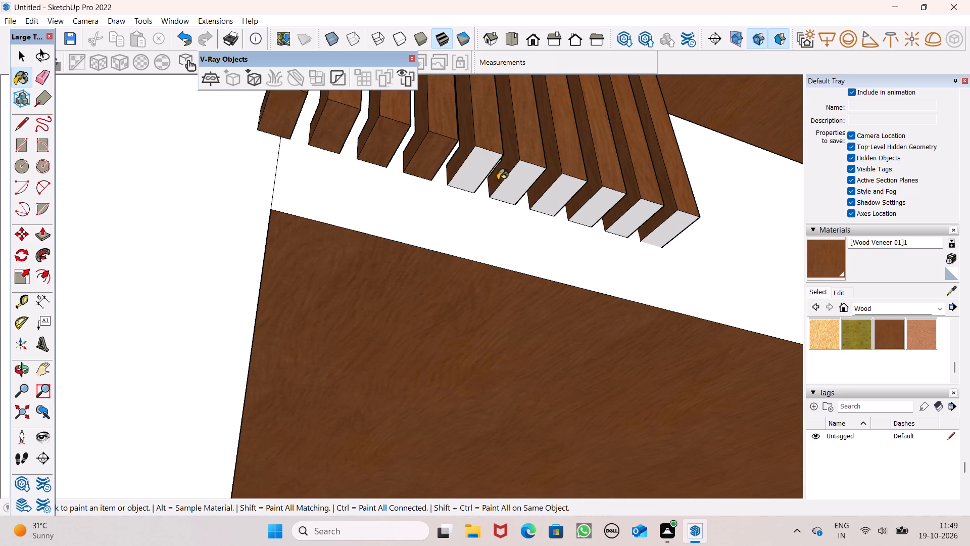
{"action": "left_click", "coordinate": [517, 184]}
{"action": "left_click", "coordinate": [560, 197]}
{"action": "left_click_drag", "start_coordinate": [588, 215], "coordinate": [603, 215]}
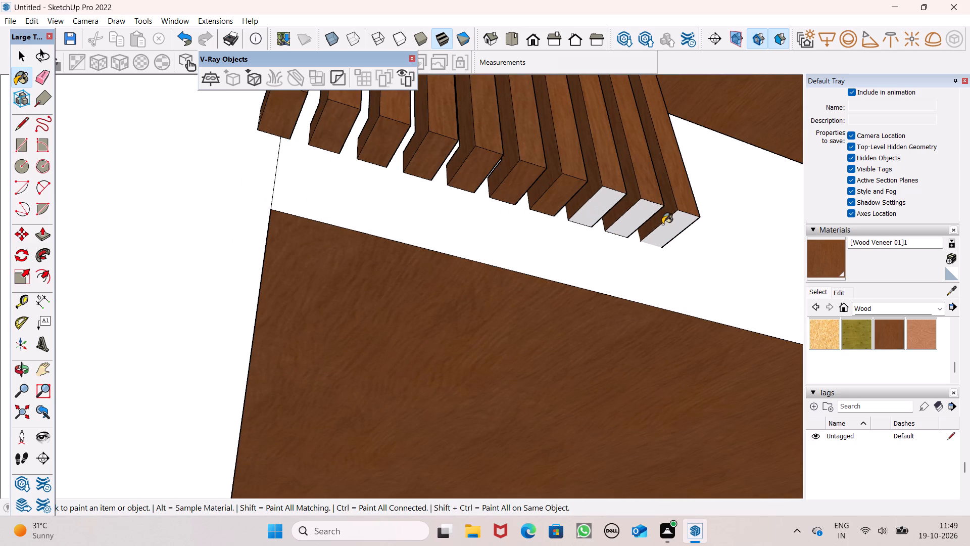
Paint the bottom ends of the two slats farthest from the stair windows with Wood Veneer 01.
{"action": "left_click", "coordinate": [648, 225]}
{"action": "left_click", "coordinate": [661, 241]}
{"action": "left_click", "coordinate": [629, 240]}
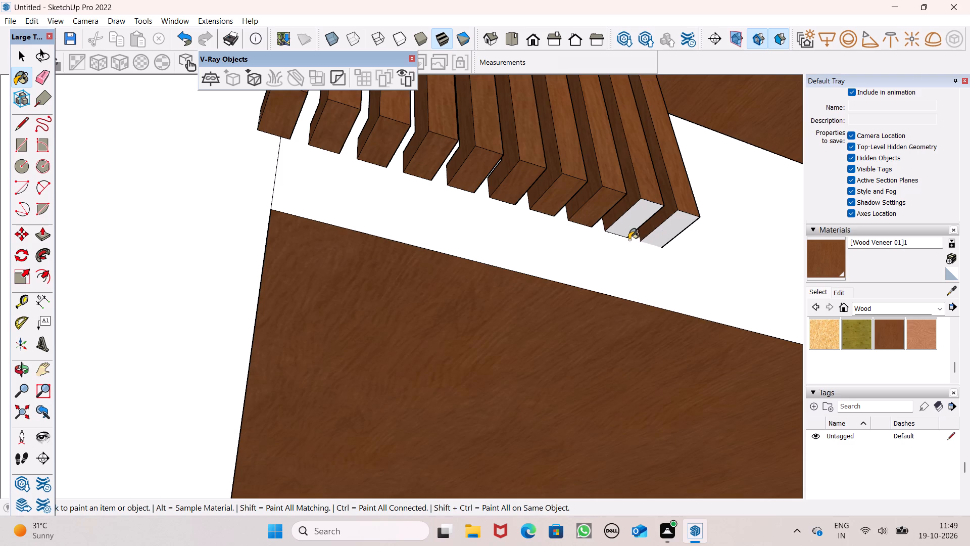
{"action": "key", "text": "ctrl+z"}
{"action": "left_click_drag", "start_coordinate": [642, 221], "coordinate": [625, 208]}
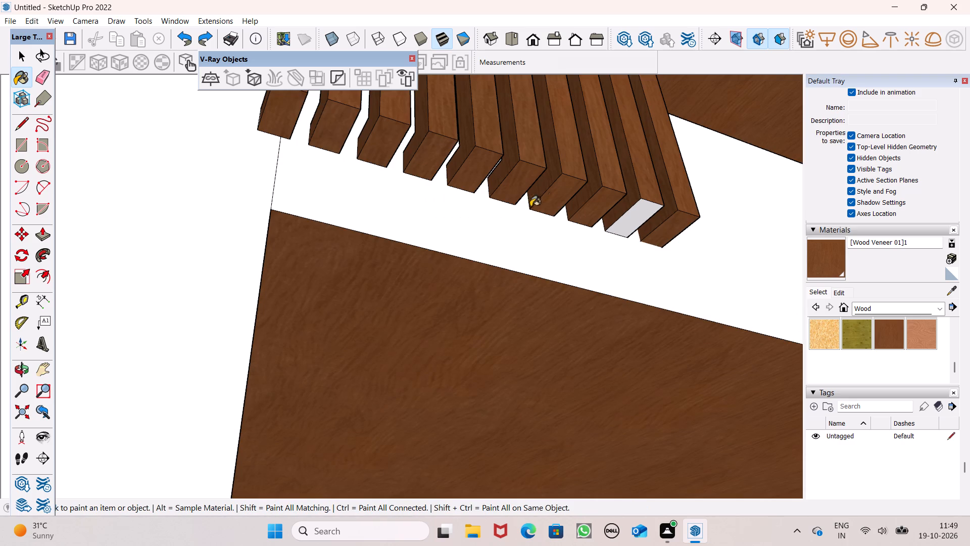
{"action": "scroll", "coordinate": [648, 216], "scroll_direction": "up", "scroll_amount": 4}
{"action": "left_click", "coordinate": [630, 212]}
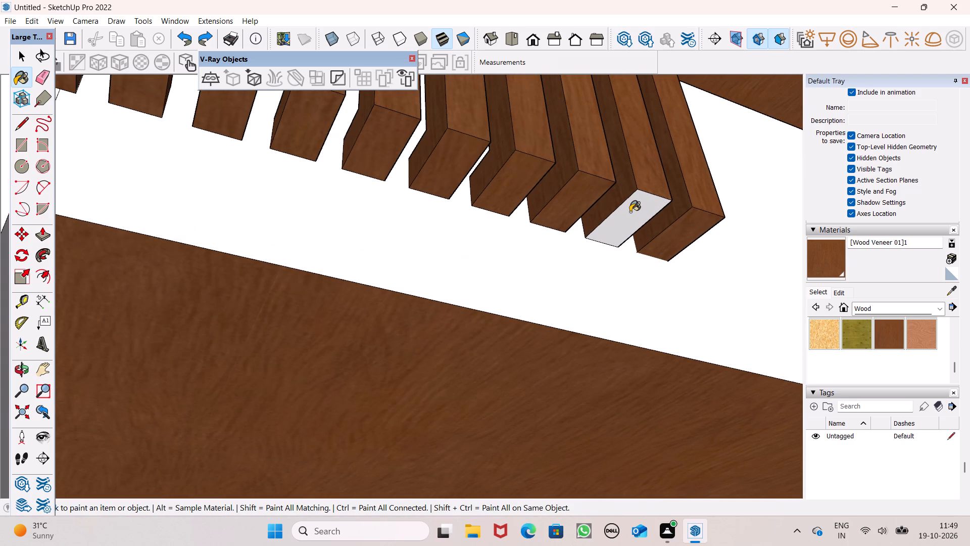
Examine the slat screen from below and from the front, and look over the whole front facade.
{"action": "scroll", "coordinate": [390, 259], "scroll_direction": "down", "scroll_amount": 6}
{"action": "scroll", "coordinate": [412, 219], "scroll_direction": "down", "scroll_amount": 5}
{"action": "middle_click_drag", "start_coordinate": [443, 238], "coordinate": [162, 325]}
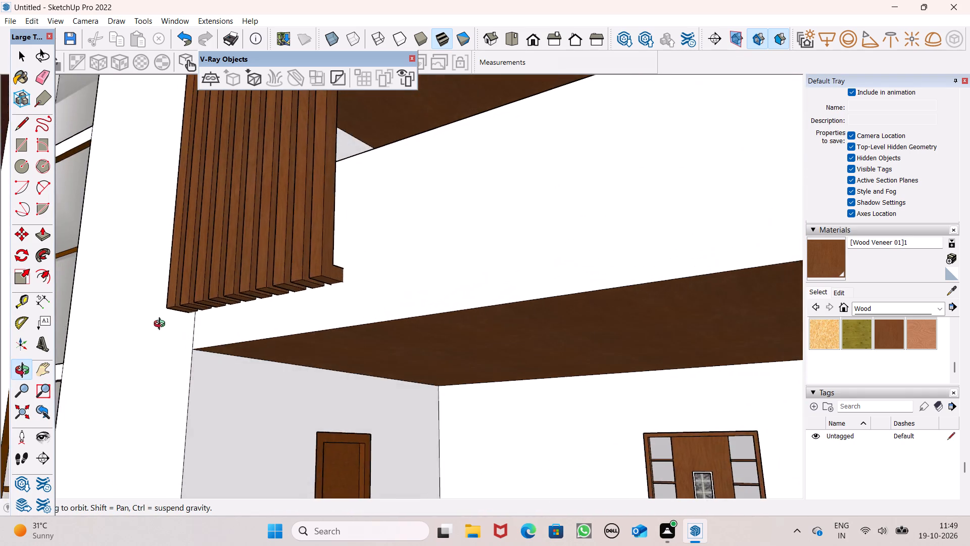
{"action": "middle_click_drag", "start_coordinate": [162, 325], "coordinate": [395, 345]}
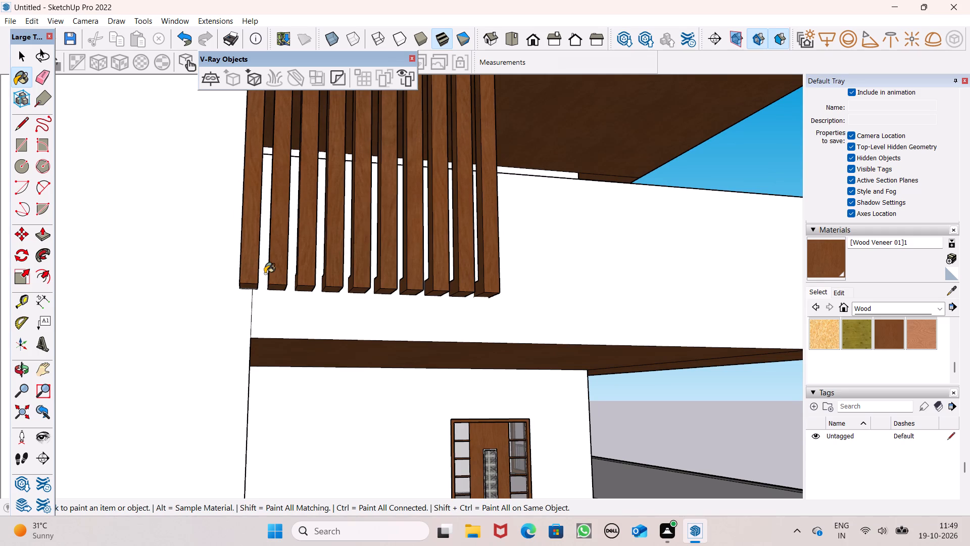
{"action": "key", "text": "space"}
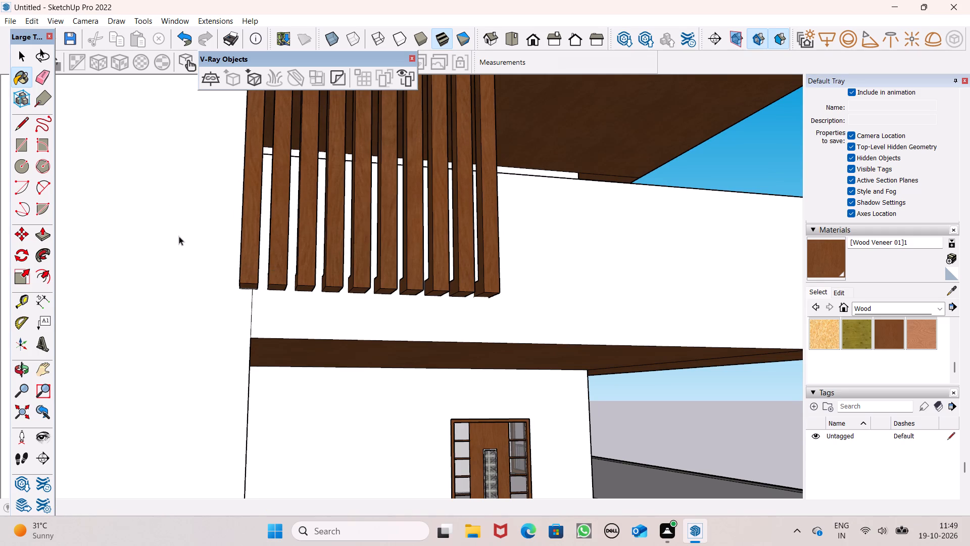
{"action": "scroll", "coordinate": [182, 250], "scroll_direction": "down", "scroll_amount": 5}
{"action": "middle_click_drag", "start_coordinate": [257, 279], "coordinate": [240, 415]}
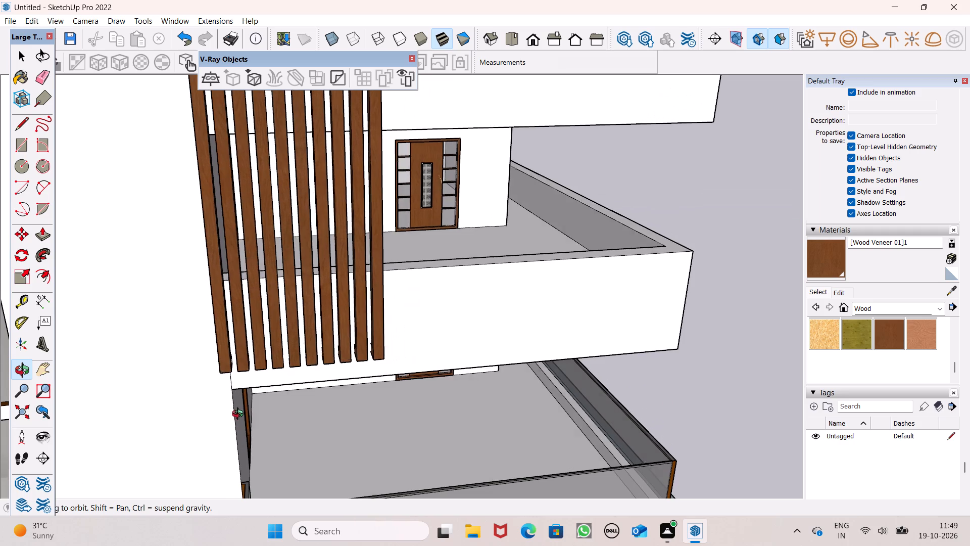
{"action": "middle_click_drag", "start_coordinate": [240, 415], "coordinate": [237, 408]}
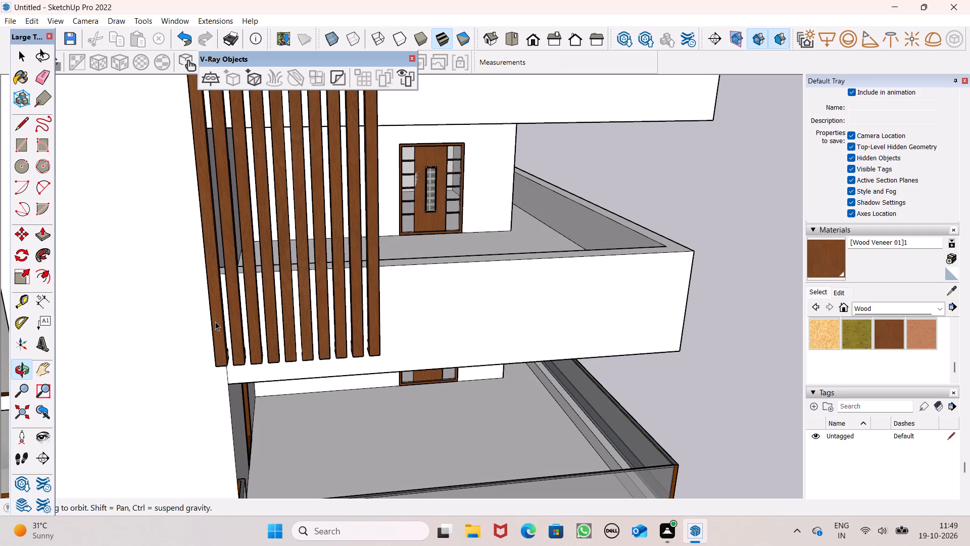
{"action": "scroll", "coordinate": [521, 238], "scroll_direction": "down", "scroll_amount": 5}
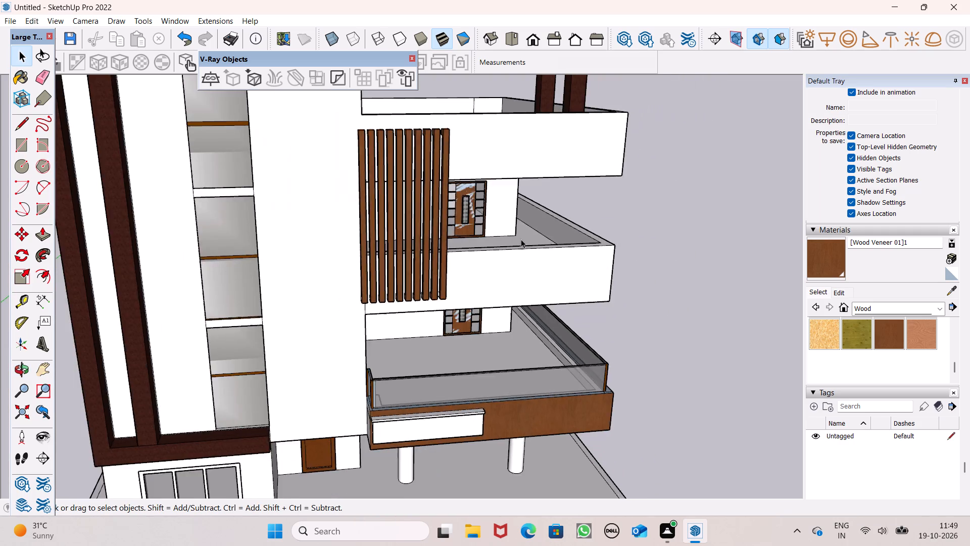
{"action": "scroll", "coordinate": [535, 290], "scroll_direction": "down", "scroll_amount": 3}
{"action": "middle_click_drag", "start_coordinate": [540, 315], "coordinate": [477, 316]}
{"action": "scroll", "coordinate": [477, 316], "scroll_direction": "up", "scroll_amount": 1}
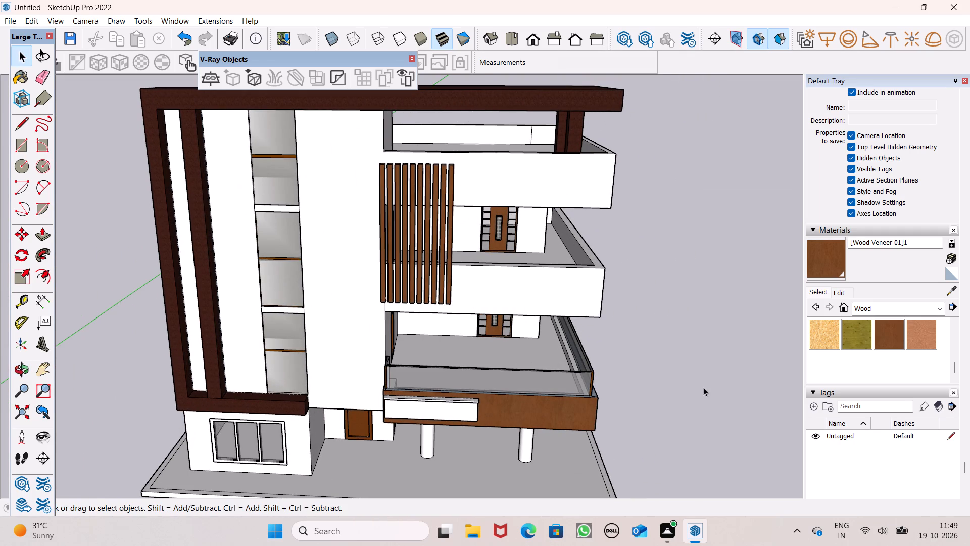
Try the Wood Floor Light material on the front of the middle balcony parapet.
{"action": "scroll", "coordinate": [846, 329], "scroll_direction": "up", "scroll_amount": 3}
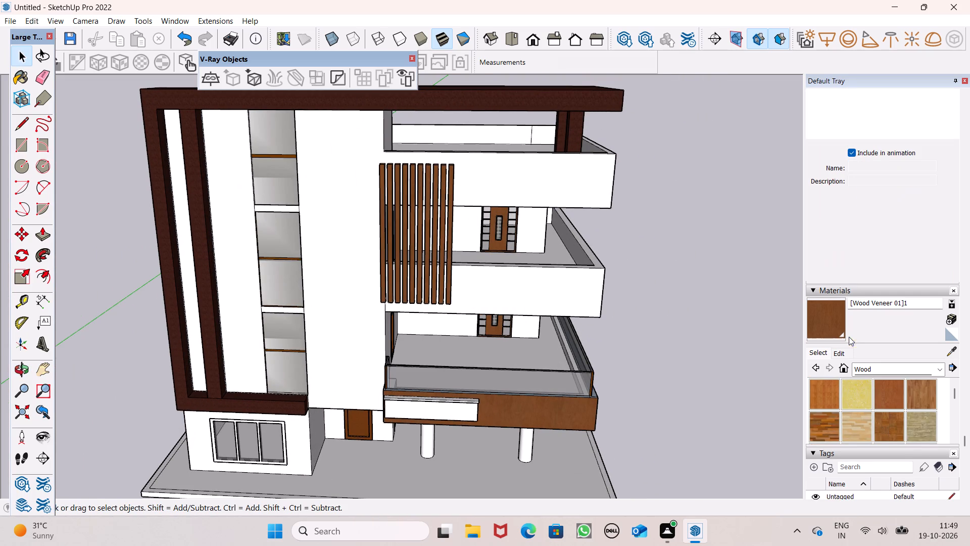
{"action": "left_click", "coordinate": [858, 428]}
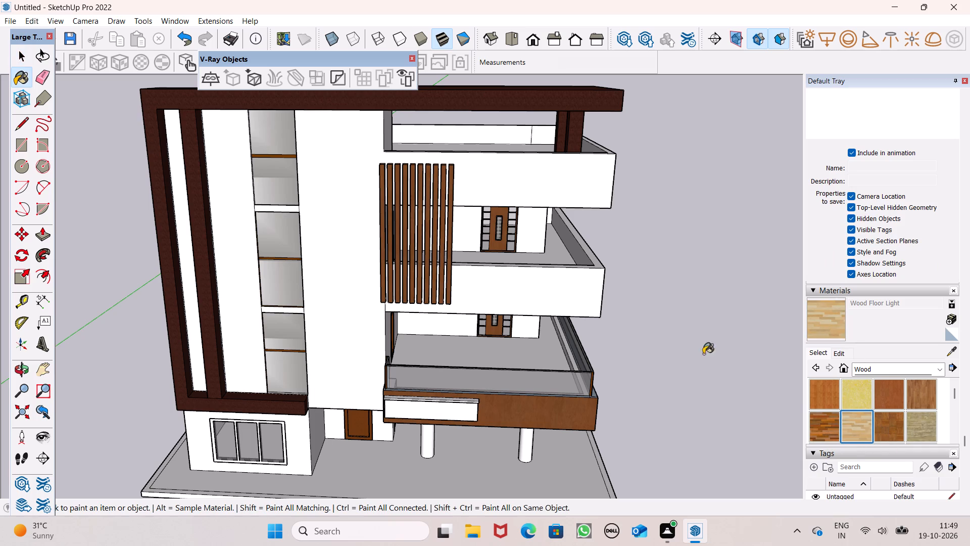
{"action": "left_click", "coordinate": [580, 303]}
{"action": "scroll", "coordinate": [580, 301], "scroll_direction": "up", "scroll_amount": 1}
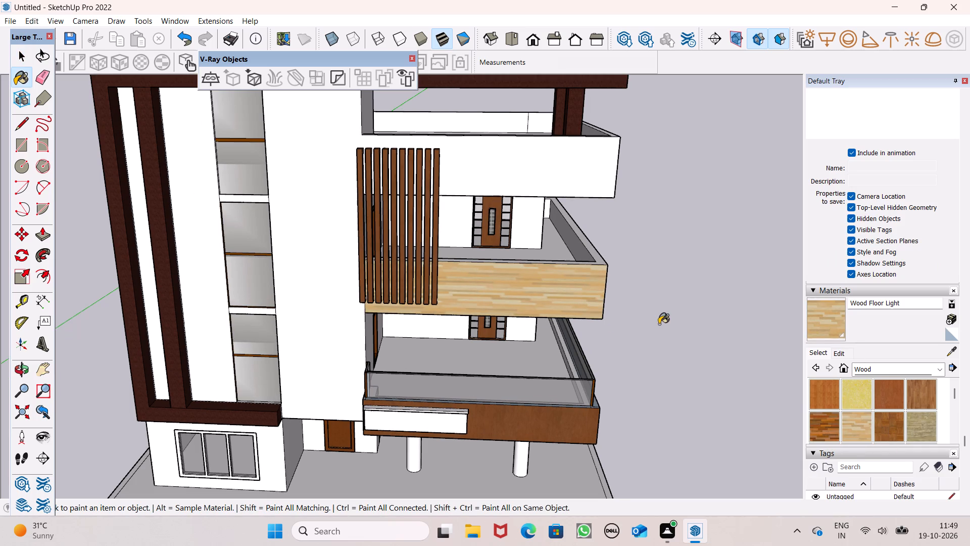
Paint the upper balcony front with its adjoining wall, the middle balcony front and the two wall strips beyond the stair windows with Wood Lumber ButtJoined.
{"action": "left_click", "coordinate": [929, 427]}
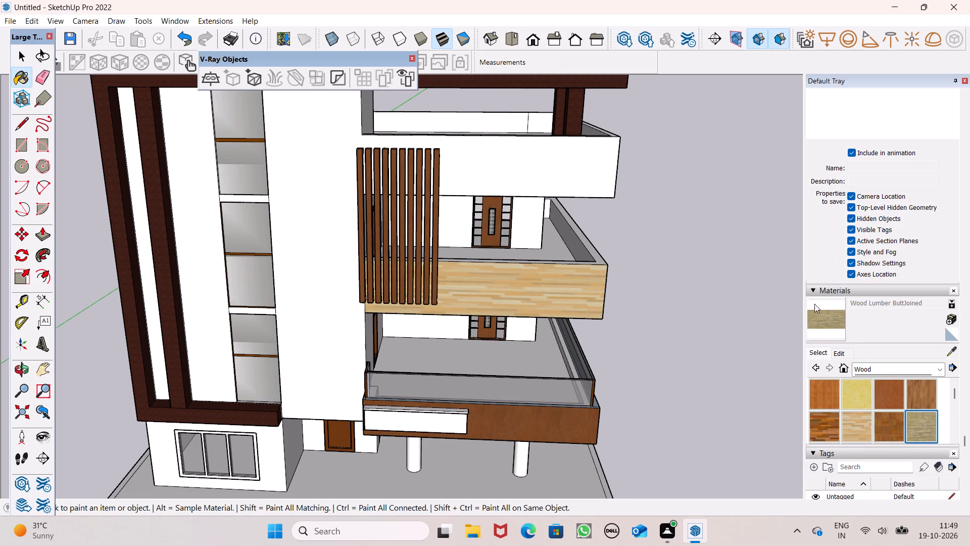
{"action": "left_click", "coordinate": [538, 168]}
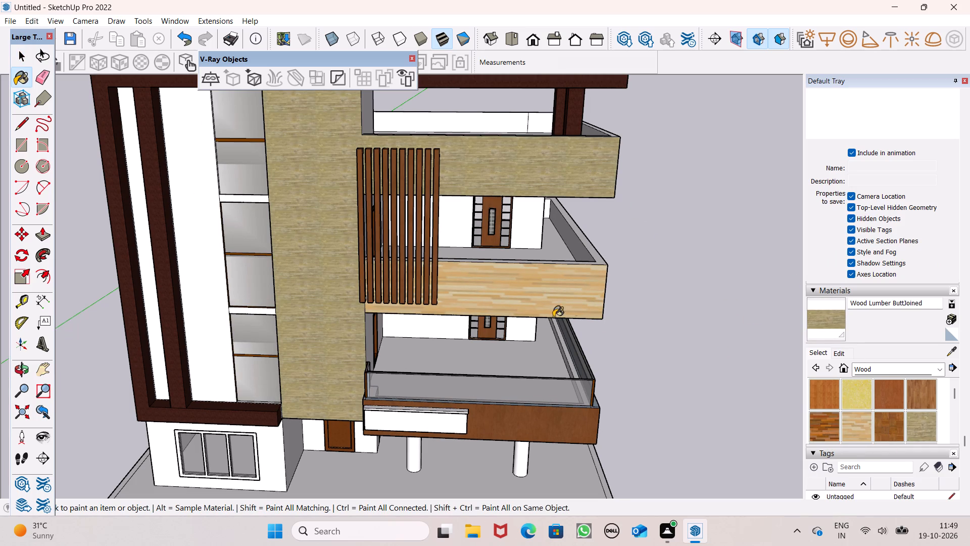
{"action": "left_click", "coordinate": [518, 300]}
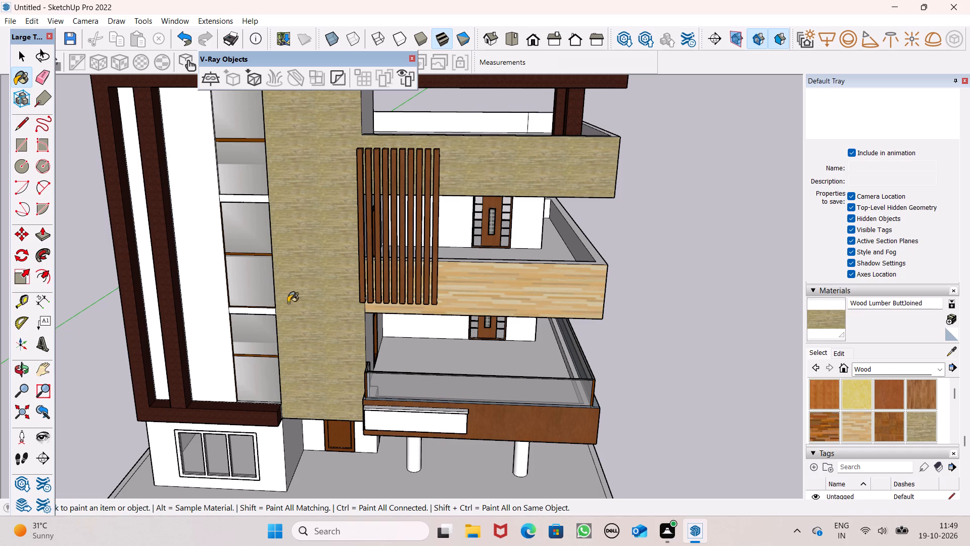
{"action": "left_click", "coordinate": [203, 297]}
{"action": "middle_click_drag", "start_coordinate": [163, 277], "coordinate": [257, 252]}
{"action": "scroll", "coordinate": [176, 267], "scroll_direction": "up", "scroll_amount": 3}
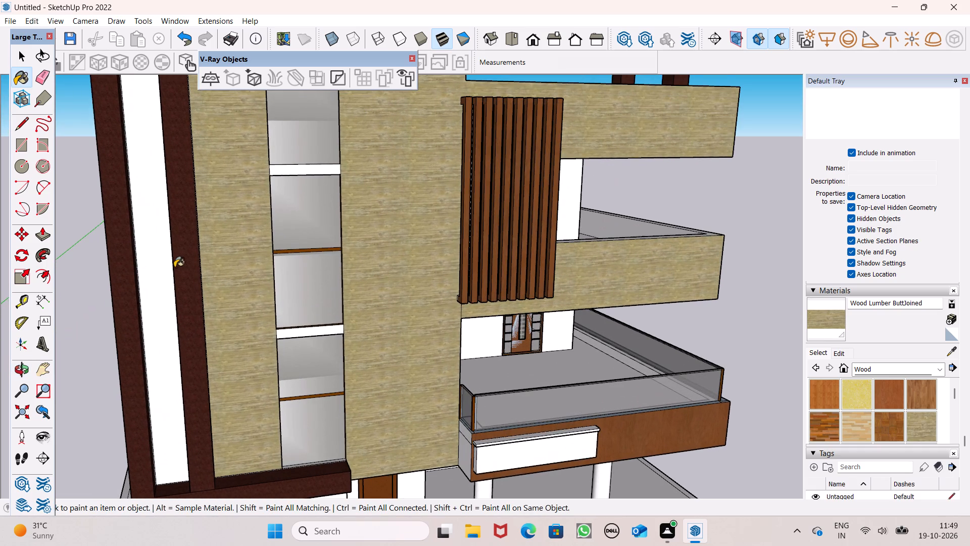
{"action": "left_click", "coordinate": [150, 263]}
Paint the two white horizontal bands between the stair windows with Wood Lumber ButtJoined.
{"action": "scroll", "coordinate": [202, 290], "scroll_direction": "down", "scroll_amount": 5}
{"action": "scroll", "coordinate": [237, 321], "scroll_direction": "down", "scroll_amount": 2}
{"action": "middle_click_drag", "start_coordinate": [251, 330], "coordinate": [83, 332]}
{"action": "scroll", "coordinate": [78, 335], "scroll_direction": "up", "scroll_amount": 1}
{"action": "scroll", "coordinate": [192, 286], "scroll_direction": "up", "scroll_amount": 7}
{"action": "scroll", "coordinate": [312, 185], "scroll_direction": "up", "scroll_amount": 6}
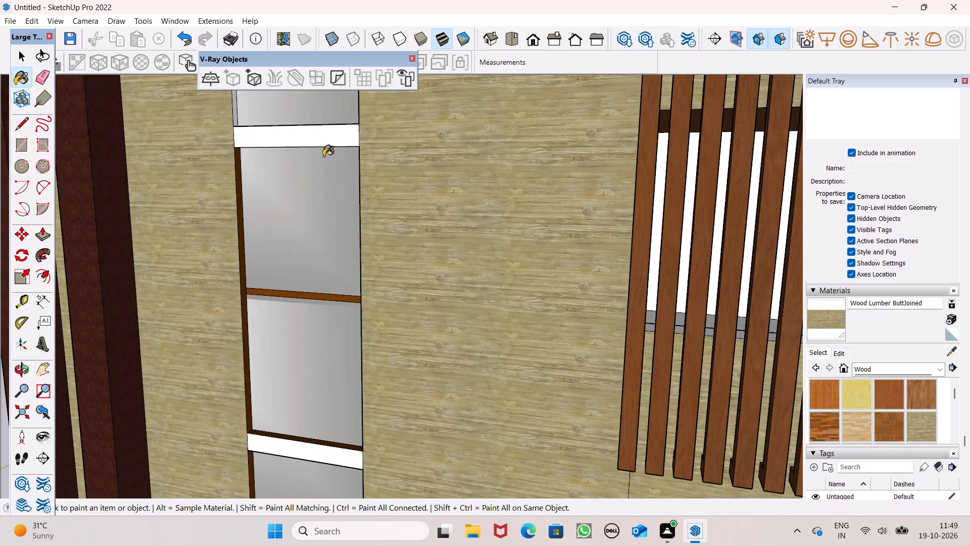
{"action": "scroll", "coordinate": [323, 156], "scroll_direction": "up", "scroll_amount": 4}
{"action": "left_click", "coordinate": [324, 138]}
{"action": "scroll", "coordinate": [344, 170], "scroll_direction": "down", "scroll_amount": 6}
{"action": "scroll", "coordinate": [321, 361], "scroll_direction": "up", "scroll_amount": 1}
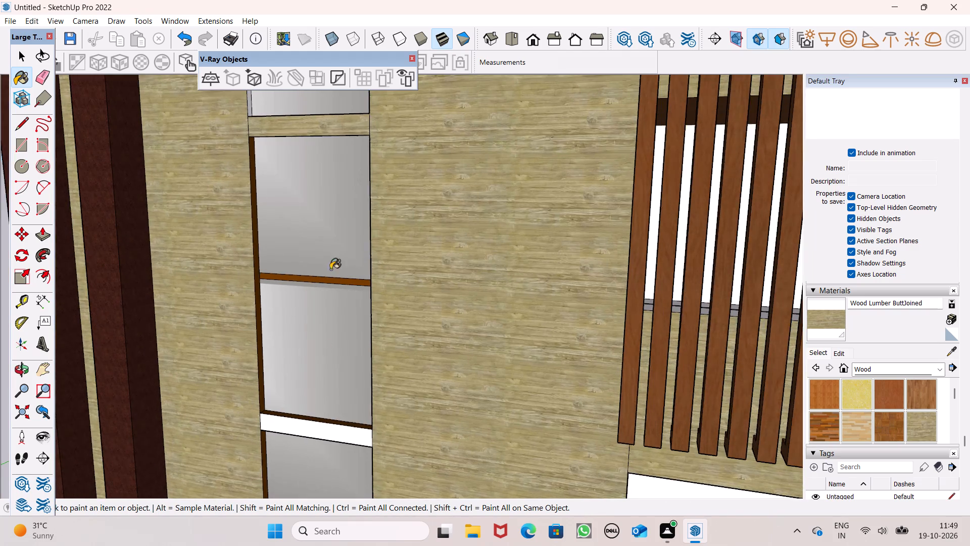
{"action": "scroll", "coordinate": [358, 248], "scroll_direction": "down", "scroll_amount": 5}
{"action": "scroll", "coordinate": [378, 284], "scroll_direction": "up", "scroll_amount": 7}
{"action": "scroll", "coordinate": [335, 450], "scroll_direction": "up", "scroll_amount": 3}
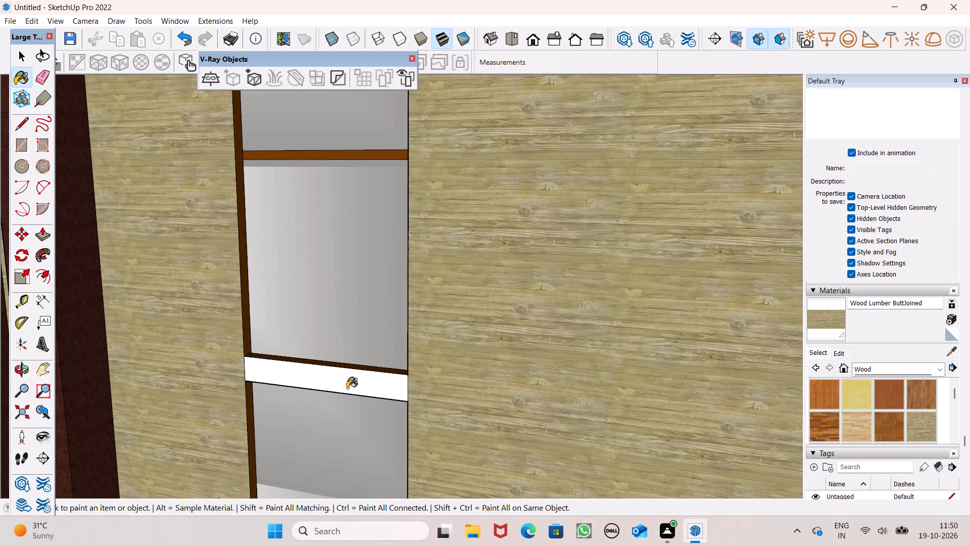
{"action": "left_click", "coordinate": [347, 388]}
Paint the front, top and both side faces of the rooftop block above the frame with Wood Lumber ButtJoined.
{"action": "scroll", "coordinate": [360, 350], "scroll_direction": "down", "scroll_amount": 7}
{"action": "scroll", "coordinate": [361, 297], "scroll_direction": "down", "scroll_amount": 6}
{"action": "scroll", "coordinate": [412, 376], "scroll_direction": "down", "scroll_amount": 4}
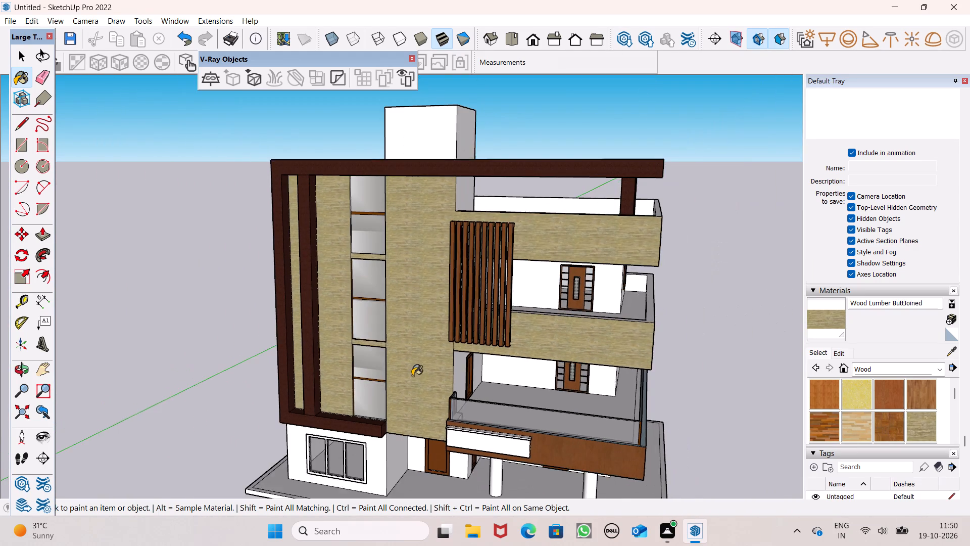
{"action": "middle_click_drag", "start_coordinate": [412, 373], "coordinate": [452, 423]}
{"action": "scroll", "coordinate": [349, 150], "scroll_direction": "up", "scroll_amount": 4}
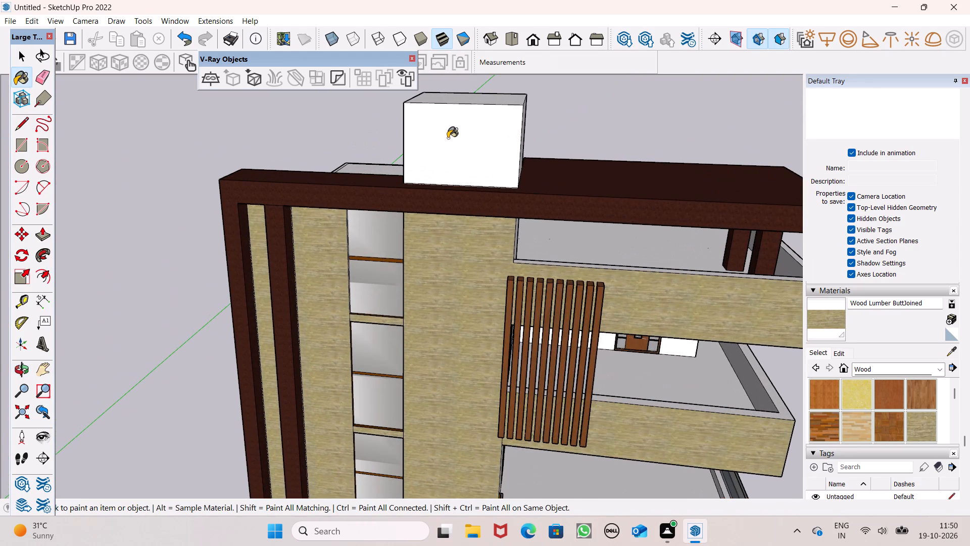
{"action": "left_click", "coordinate": [448, 138]}
{"action": "left_click", "coordinate": [452, 94]}
{"action": "middle_click_drag", "start_coordinate": [490, 126], "coordinate": [176, 163]}
{"action": "scroll", "coordinate": [176, 163], "scroll_direction": "up", "scroll_amount": 1}
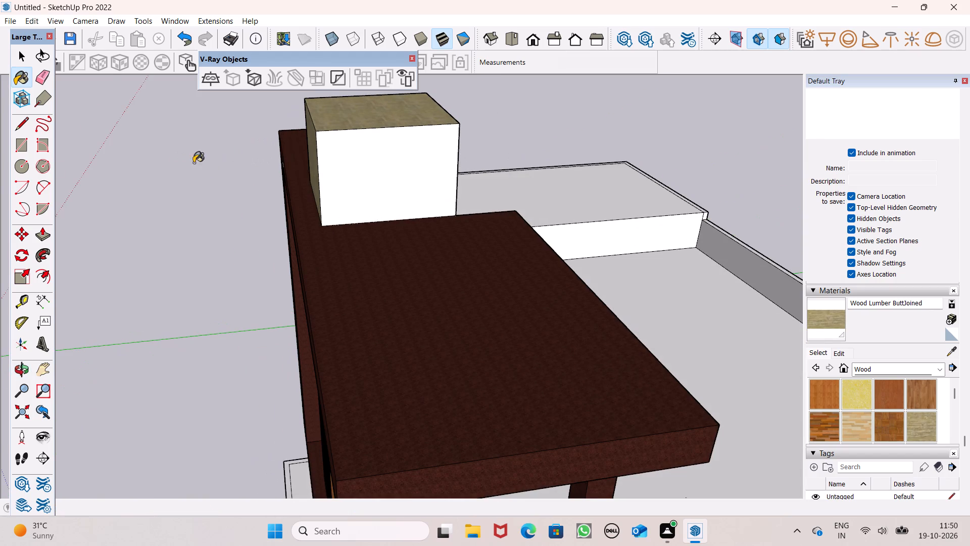
{"action": "left_click", "coordinate": [344, 176]}
{"action": "middle_click_drag", "start_coordinate": [139, 230], "coordinate": [862, 221]}
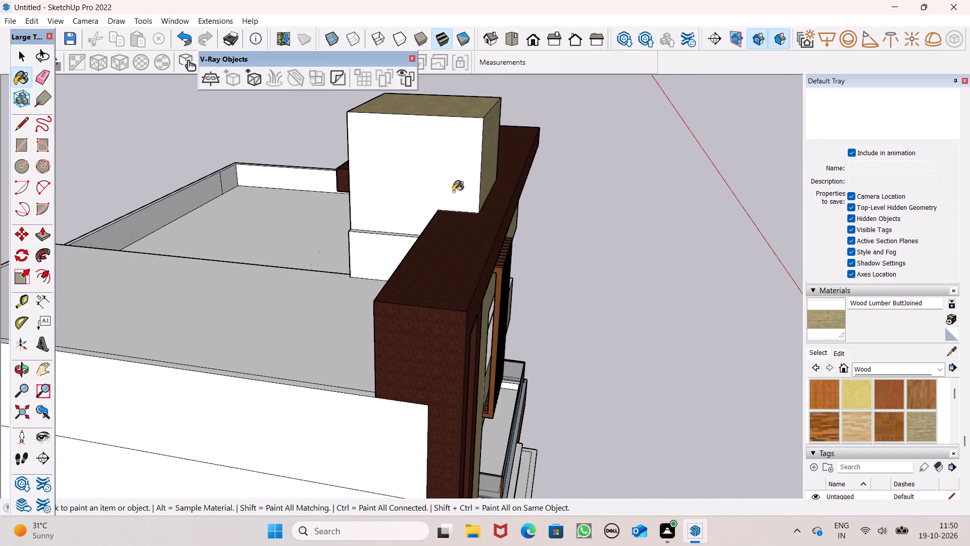
{"action": "left_click", "coordinate": [437, 192]}
Paint the rooftop block's rear face and narrow edge, and the adjoining low parapet's side, top and end, with Wood Lumber ButtJoined.
{"action": "middle_click_drag", "start_coordinate": [398, 280], "coordinate": [642, 315]}
{"action": "scroll", "coordinate": [642, 322], "scroll_direction": "up", "scroll_amount": 1}
{"action": "scroll", "coordinate": [414, 261], "scroll_direction": "up", "scroll_amount": 5}
{"action": "left_click", "coordinate": [371, 233]}
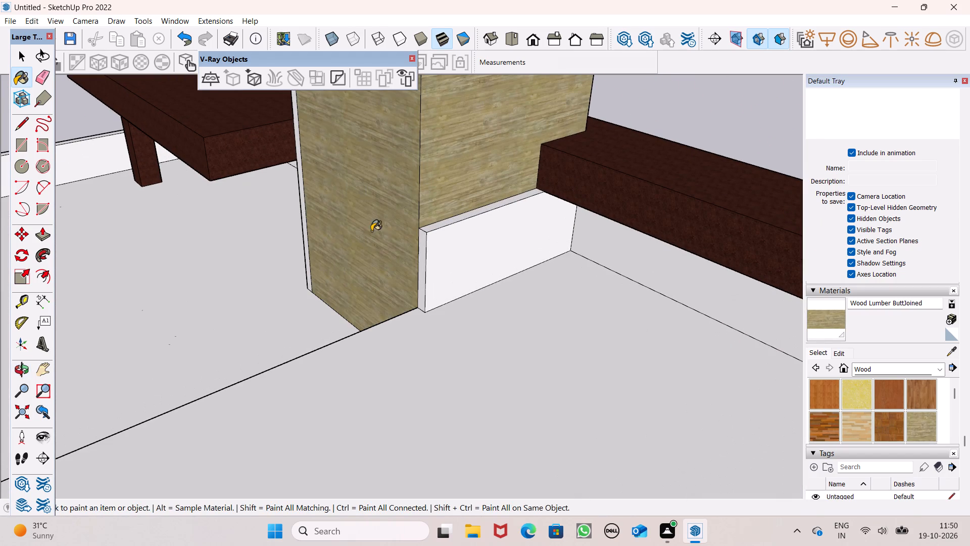
{"action": "left_click", "coordinate": [446, 271]}
{"action": "left_click", "coordinate": [433, 224]}
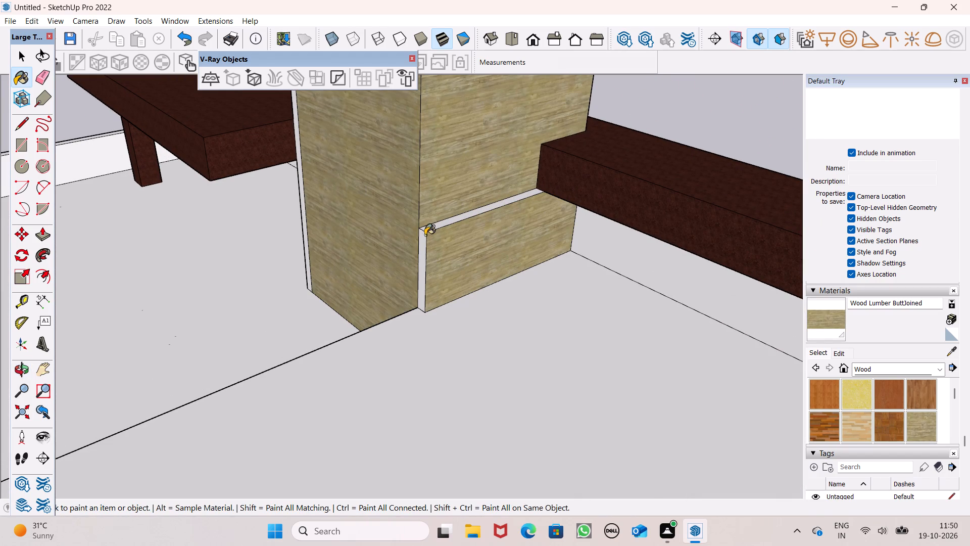
{"action": "left_click", "coordinate": [422, 245]}
{"action": "left_click", "coordinate": [431, 232]}
{"action": "middle_click_drag", "start_coordinate": [452, 255], "coordinate": [606, 305]}
{"action": "left_click", "coordinate": [605, 258]}
{"action": "left_click", "coordinate": [385, 238]}
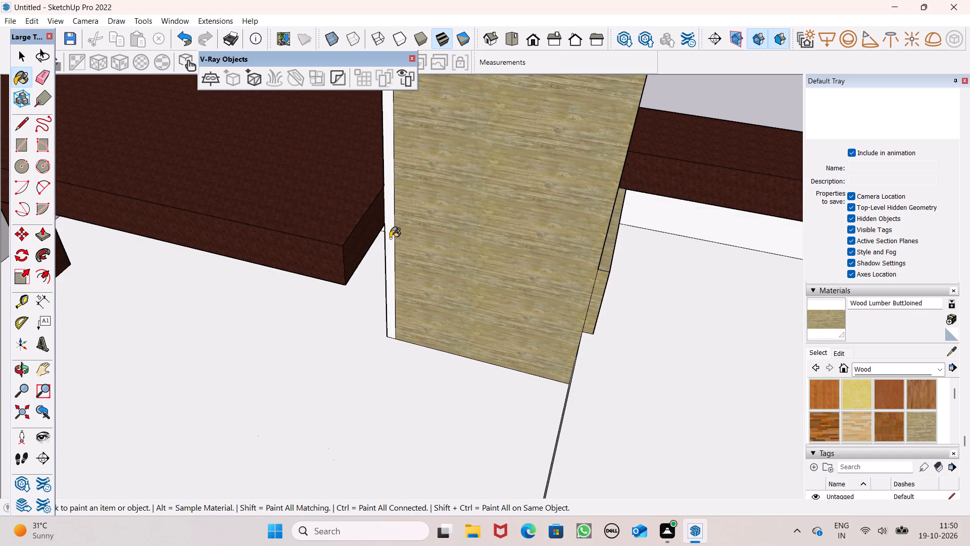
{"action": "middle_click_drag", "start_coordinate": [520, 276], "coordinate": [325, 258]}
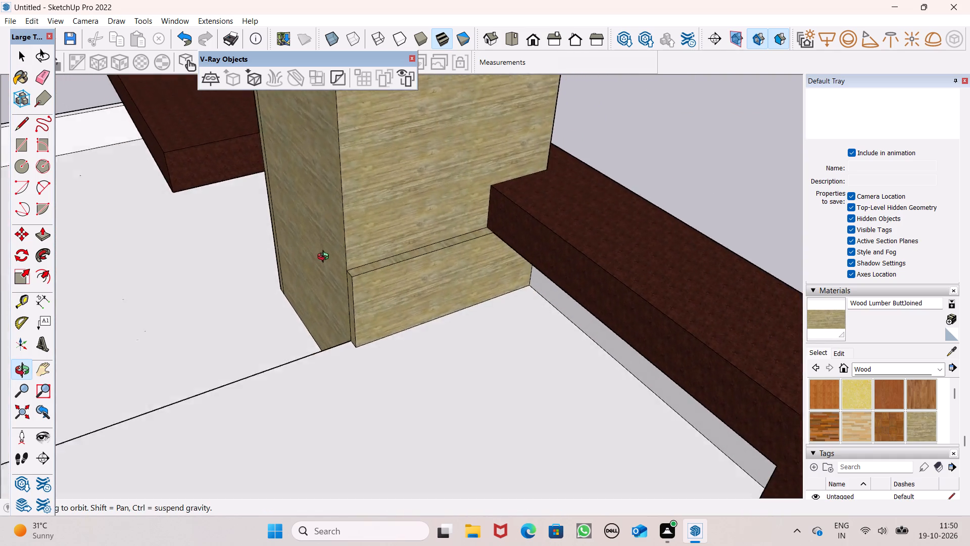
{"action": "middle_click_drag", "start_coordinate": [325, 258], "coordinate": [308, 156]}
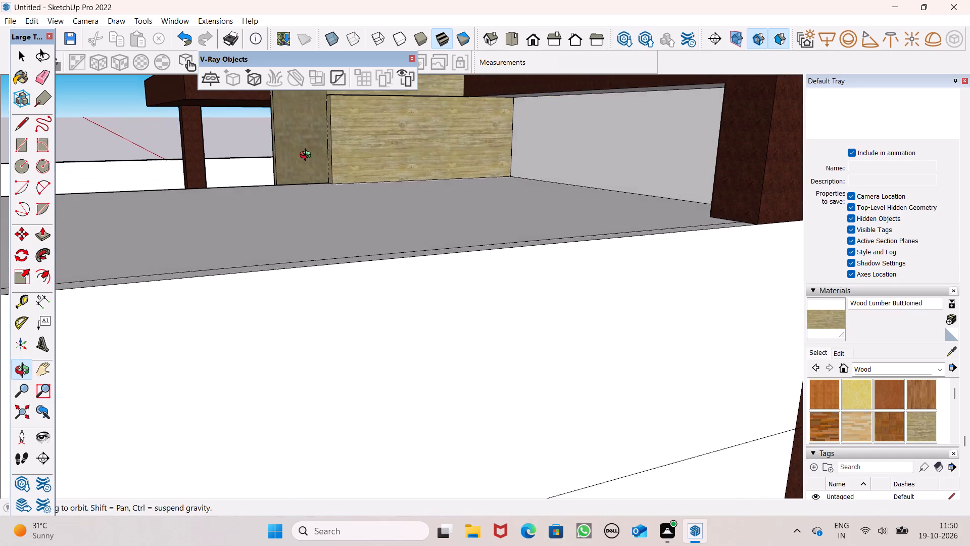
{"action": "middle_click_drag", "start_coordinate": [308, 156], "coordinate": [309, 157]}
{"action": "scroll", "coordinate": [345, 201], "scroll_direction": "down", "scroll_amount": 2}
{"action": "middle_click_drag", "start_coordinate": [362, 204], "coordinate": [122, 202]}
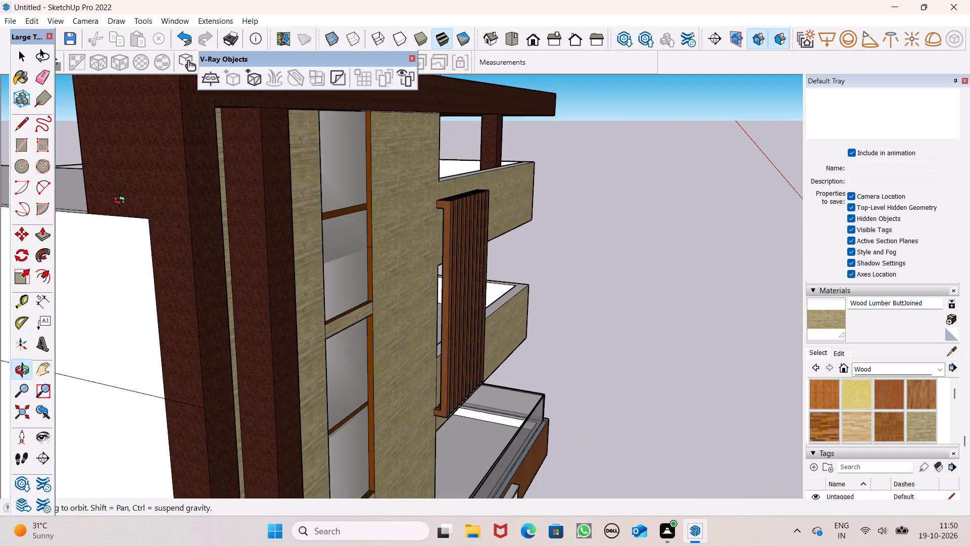
Paint the top edges of the upper and middle balcony parapets with Wood Lumber ButtJoined.
{"action": "middle_click_drag", "start_coordinate": [122, 202], "coordinate": [0, 247]}
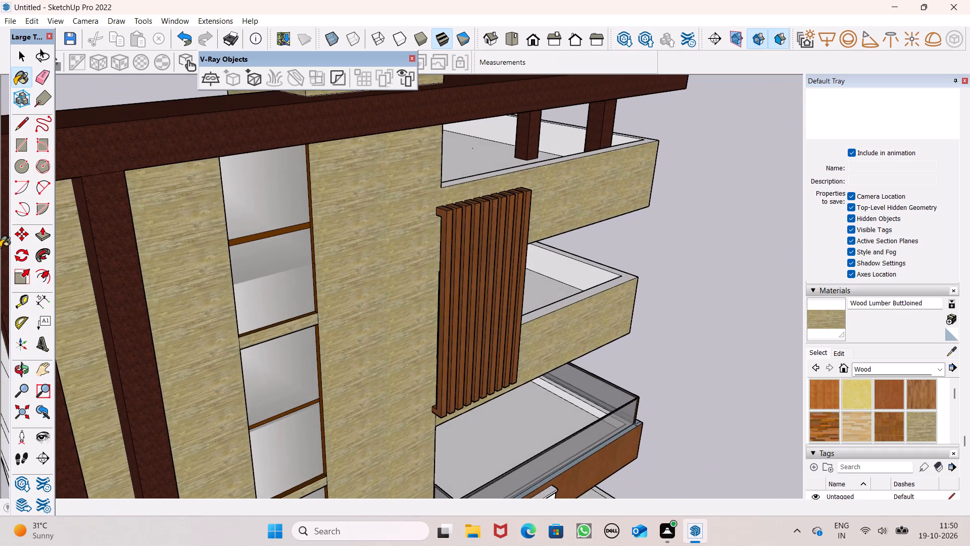
{"action": "scroll", "coordinate": [2, 251], "scroll_direction": "down", "scroll_amount": 3}
{"action": "middle_click_drag", "start_coordinate": [226, 254], "coordinate": [63, 303]}
{"action": "scroll", "coordinate": [285, 252], "scroll_direction": "up", "scroll_amount": 1}
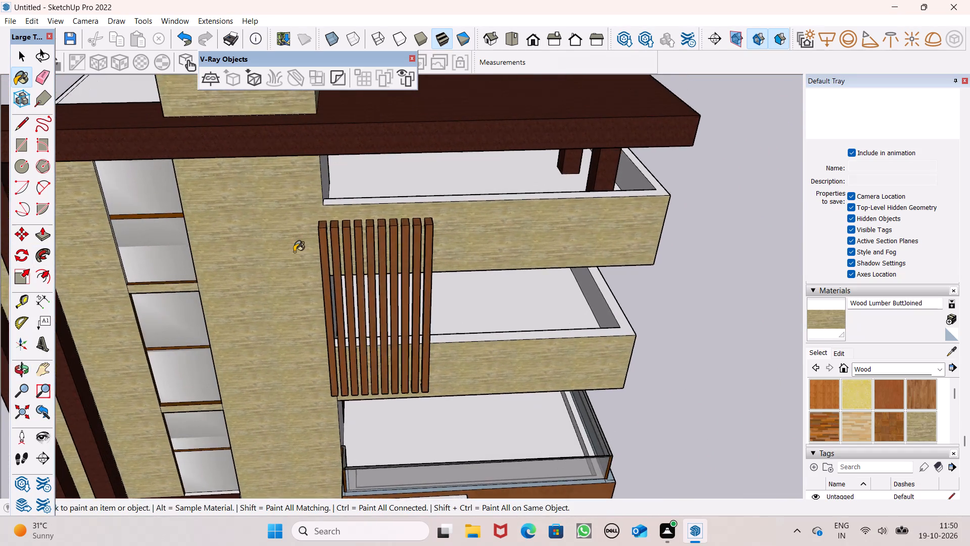
{"action": "scroll", "coordinate": [294, 252], "scroll_direction": "up", "scroll_amount": 4}
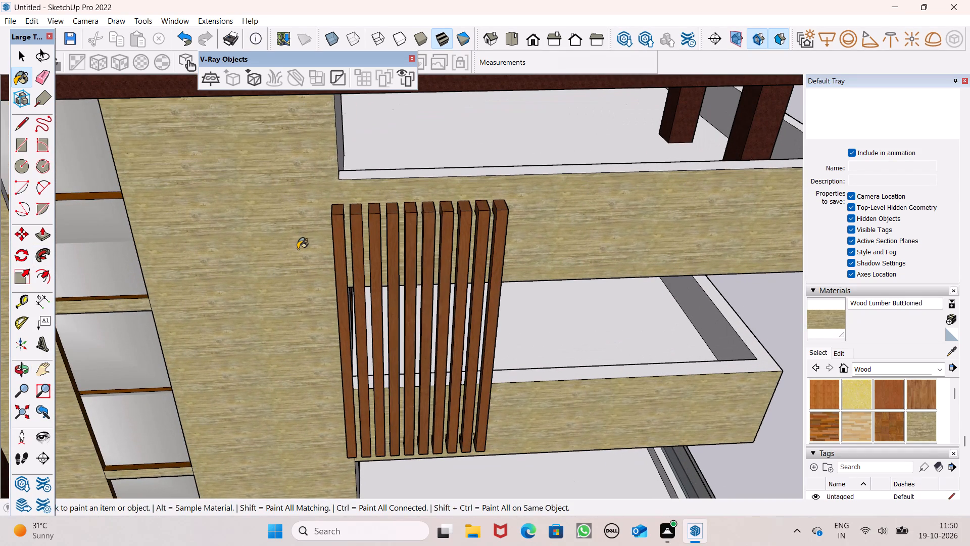
{"action": "left_click", "coordinate": [355, 170]}
{"action": "left_click", "coordinate": [354, 172]}
{"action": "scroll", "coordinate": [351, 174], "scroll_direction": "down", "scroll_amount": 5}
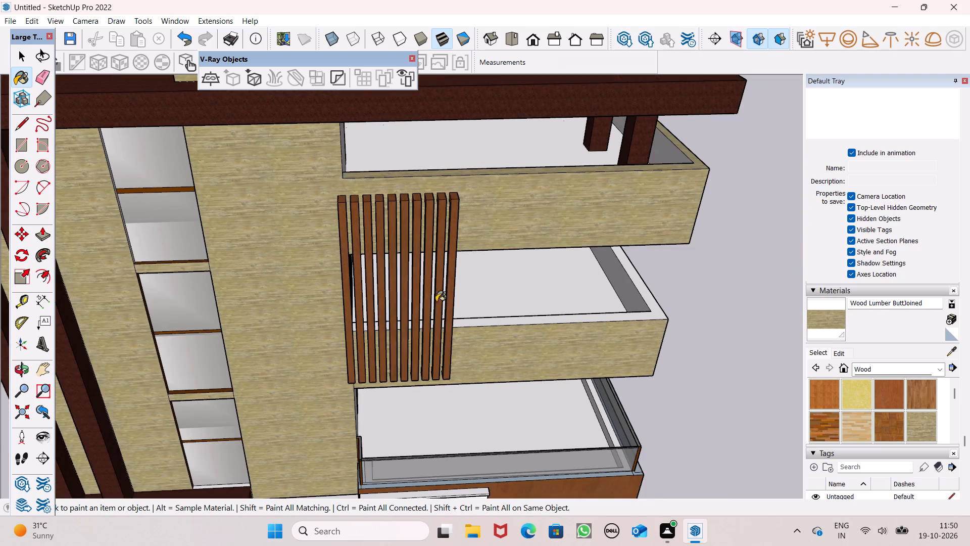
{"action": "scroll", "coordinate": [528, 314], "scroll_direction": "up", "scroll_amount": 5}
{"action": "left_click", "coordinate": [553, 301]}
{"action": "scroll", "coordinate": [469, 248], "scroll_direction": "down", "scroll_amount": 5}
Paint the projecting ground-floor room's front and side walls and the adjoining entrance-door wall with Wood Lumber ButtJoined.
{"action": "scroll", "coordinate": [525, 360], "scroll_direction": "up", "scroll_amount": 2}
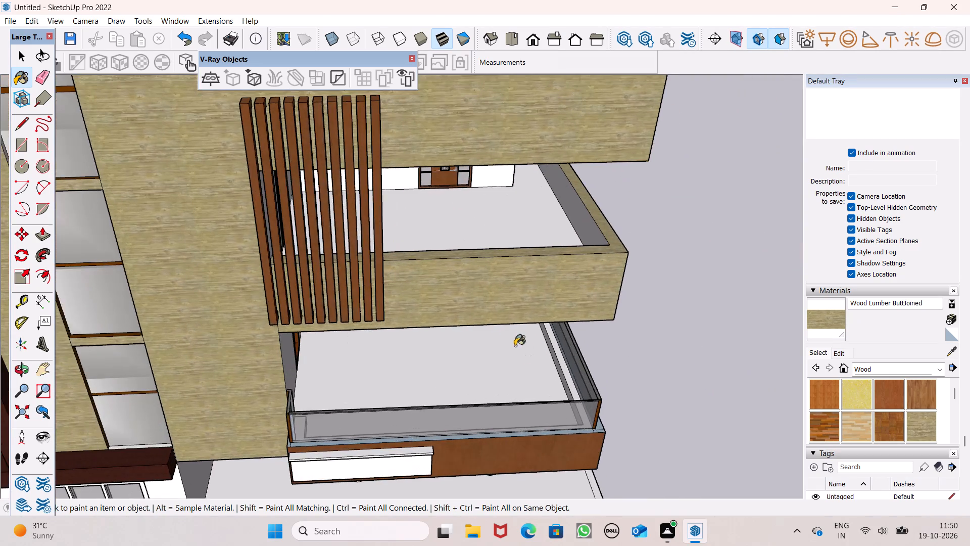
{"action": "scroll", "coordinate": [496, 281], "scroll_direction": "down", "scroll_amount": 6}
{"action": "scroll", "coordinate": [433, 221], "scroll_direction": "down", "scroll_amount": 3}
{"action": "middle_click_drag", "start_coordinate": [389, 275], "coordinate": [373, 227]}
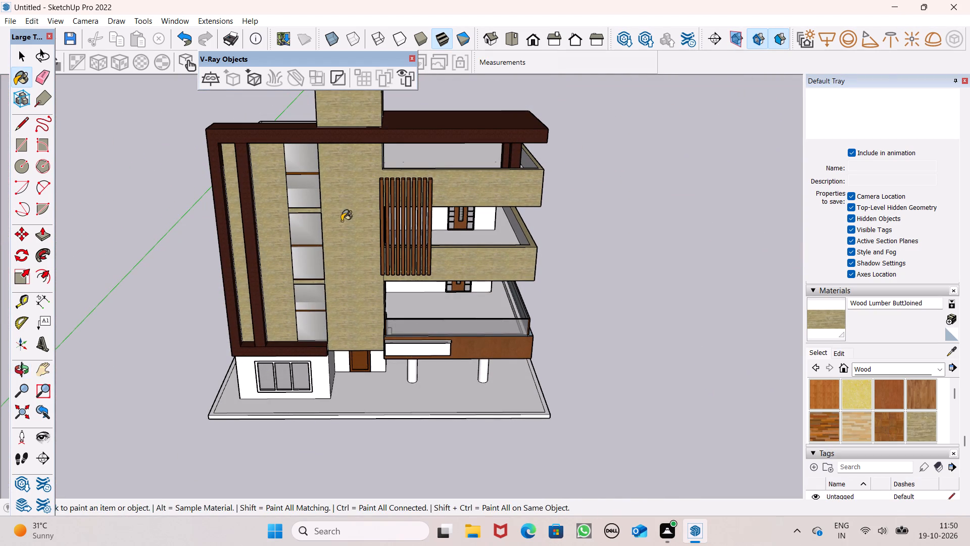
{"action": "middle_click_drag", "start_coordinate": [318, 351], "coordinate": [315, 256]}
{"action": "scroll", "coordinate": [330, 392], "scroll_direction": "up", "scroll_amount": 6}
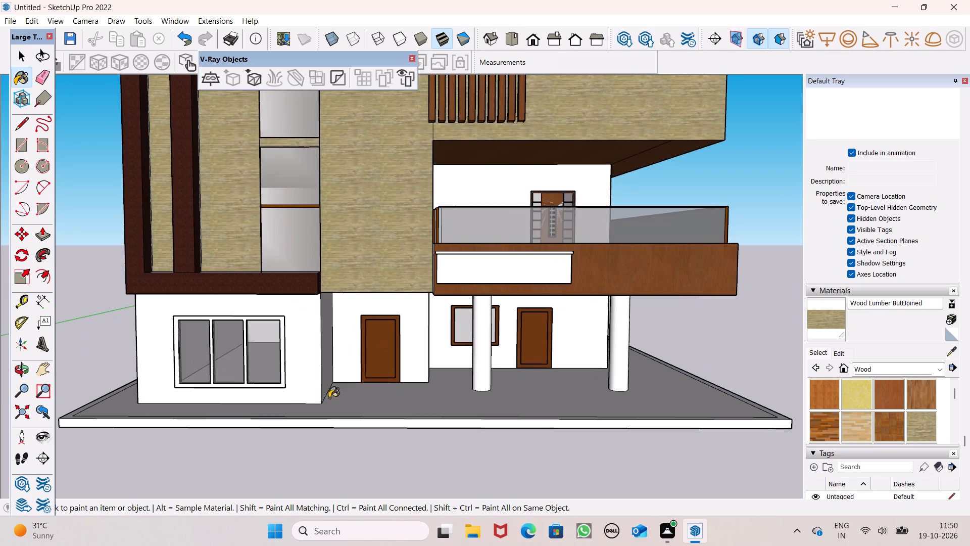
{"action": "left_click_drag", "start_coordinate": [294, 377], "coordinate": [305, 375]}
{"action": "middle_click_drag", "start_coordinate": [322, 374], "coordinate": [221, 354]}
{"action": "scroll", "coordinate": [322, 374], "scroll_direction": "up", "scroll_amount": 1}
{"action": "left_click", "coordinate": [320, 337]}
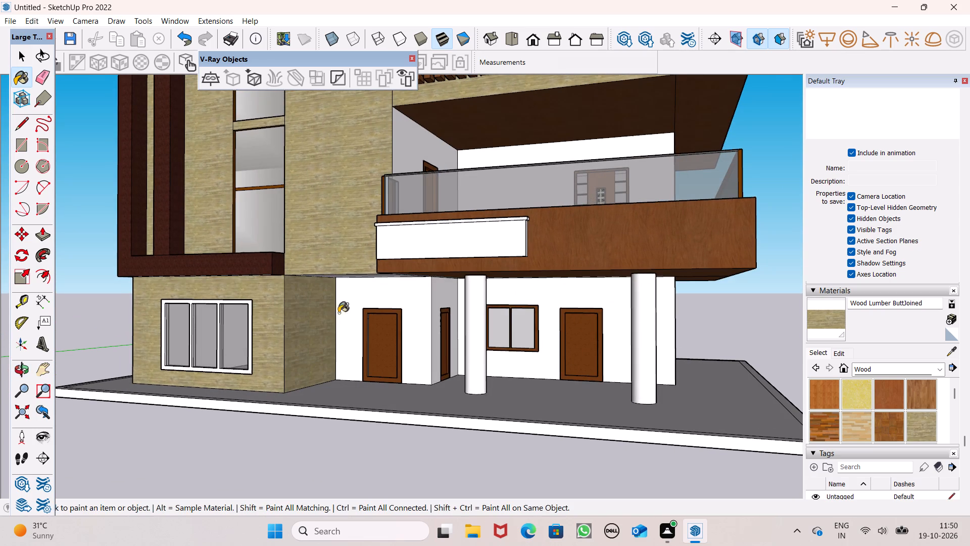
{"action": "left_click", "coordinate": [348, 297]}
Paint the remaining ground-floor porch walls and both round columns under the balcony with Wood Lumber ButtJoined.
{"action": "scroll", "coordinate": [466, 336], "scroll_direction": "up", "scroll_amount": 1}
{"action": "middle_click_drag", "start_coordinate": [466, 336], "coordinate": [323, 324]}
{"action": "left_click", "coordinate": [474, 292]}
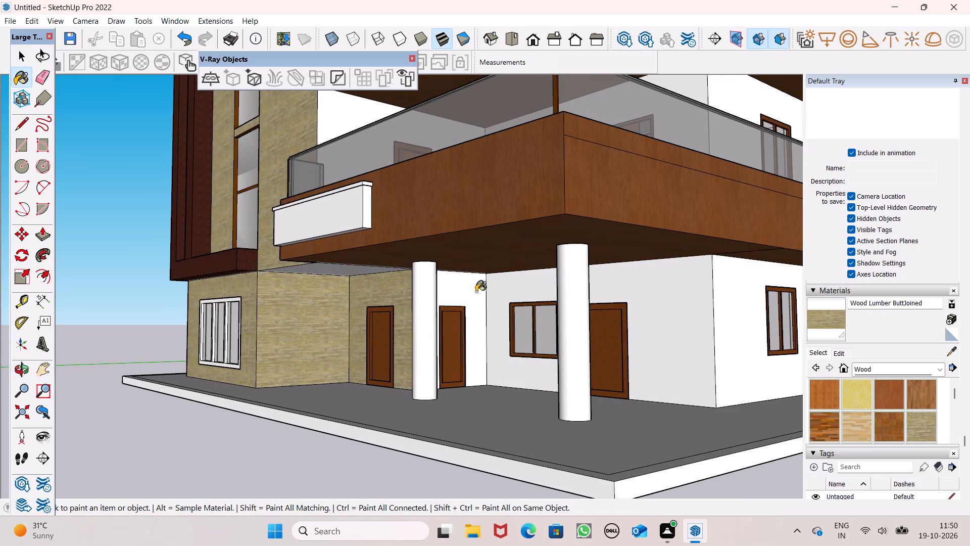
{"action": "left_click", "coordinate": [527, 295]}
{"action": "left_click", "coordinate": [428, 374]}
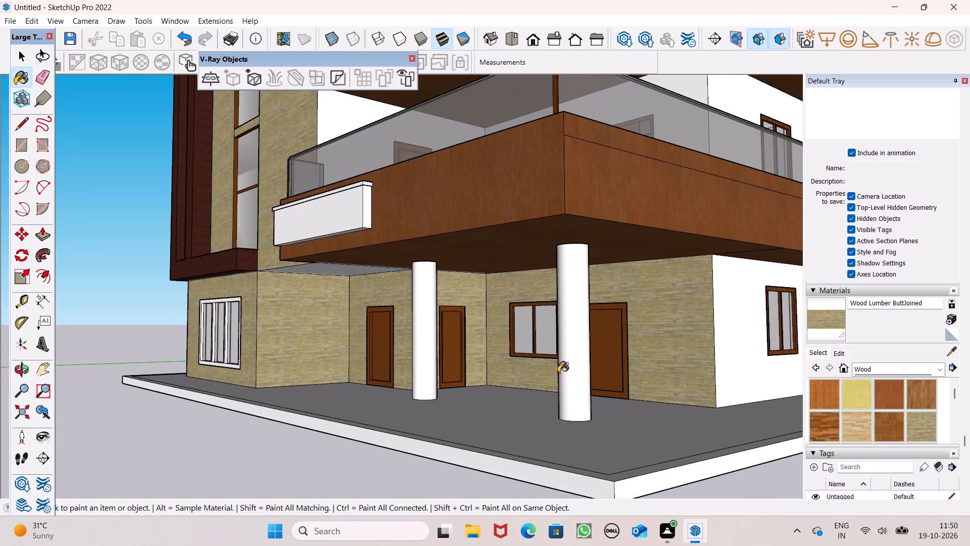
{"action": "left_click", "coordinate": [569, 377]}
Paint the balcony side's window walls on all three floors and its middle and upper parapet faces with Wood Lumber ButtJoined.
{"action": "scroll", "coordinate": [449, 343], "scroll_direction": "down", "scroll_amount": 6}
{"action": "middle_click_drag", "start_coordinate": [599, 386], "coordinate": [463, 420]}
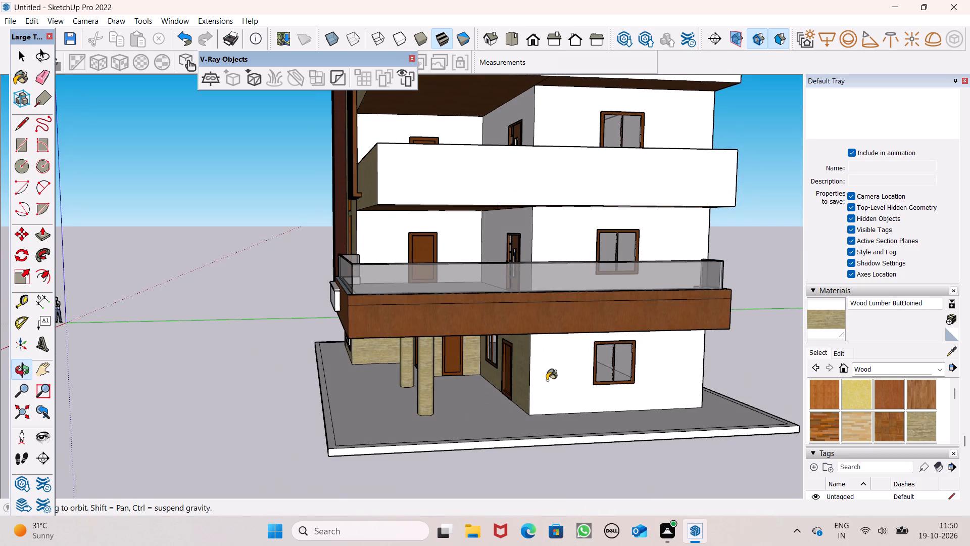
{"action": "left_click", "coordinate": [551, 379]}
{"action": "left_click", "coordinate": [554, 224]}
{"action": "left_click", "coordinate": [541, 184]}
{"action": "middle_click_drag", "start_coordinate": [502, 242], "coordinate": [592, 281]}
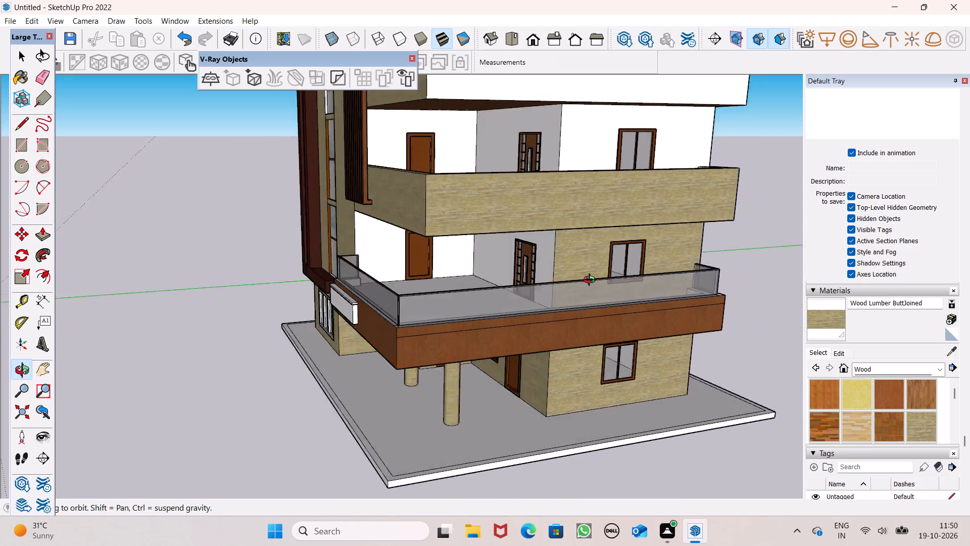
{"action": "middle_click_drag", "start_coordinate": [592, 281], "coordinate": [351, 288]}
{"action": "scroll", "coordinate": [360, 250], "scroll_direction": "up", "scroll_amount": 1}
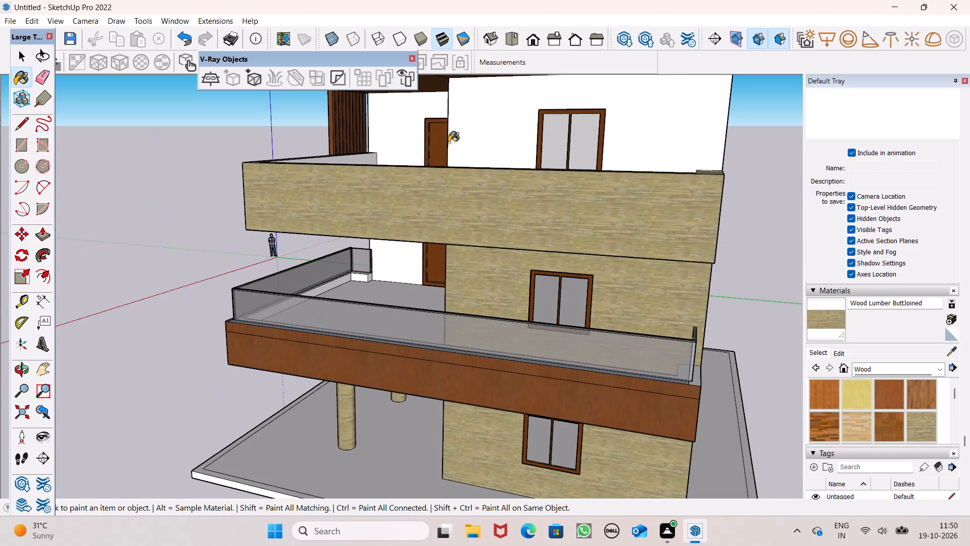
{"action": "left_click", "coordinate": [486, 125]}
{"action": "scroll", "coordinate": [521, 361], "scroll_direction": "down", "scroll_amount": 6}
{"action": "left_click", "coordinate": [527, 183]}
Paint the parapet band along the top of the house's rear wall with Wood Lumber ButtJoined.
{"action": "middle_click_drag", "start_coordinate": [462, 234], "coordinate": [605, 186]}
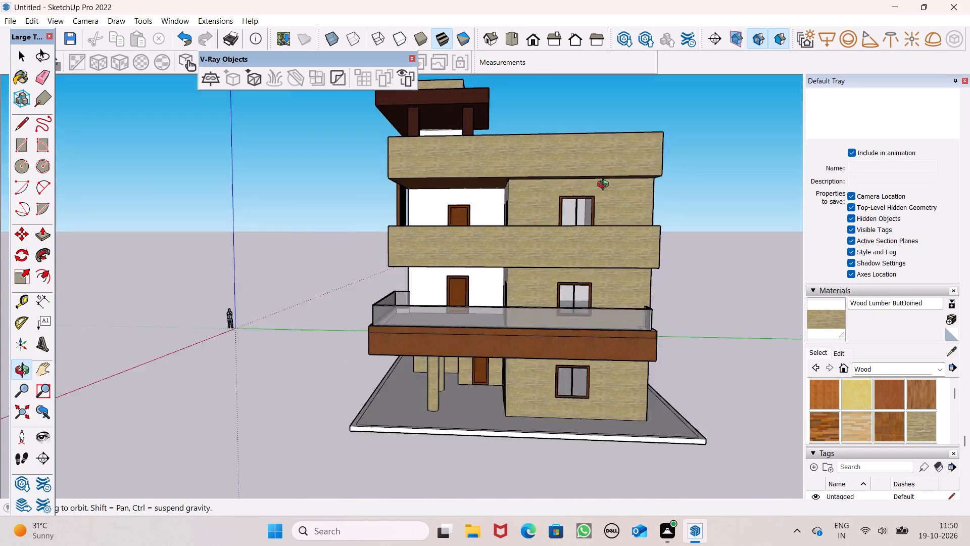
{"action": "middle_click_drag", "start_coordinate": [605, 186], "coordinate": [173, 262]}
{"action": "left_click", "coordinate": [340, 233]}
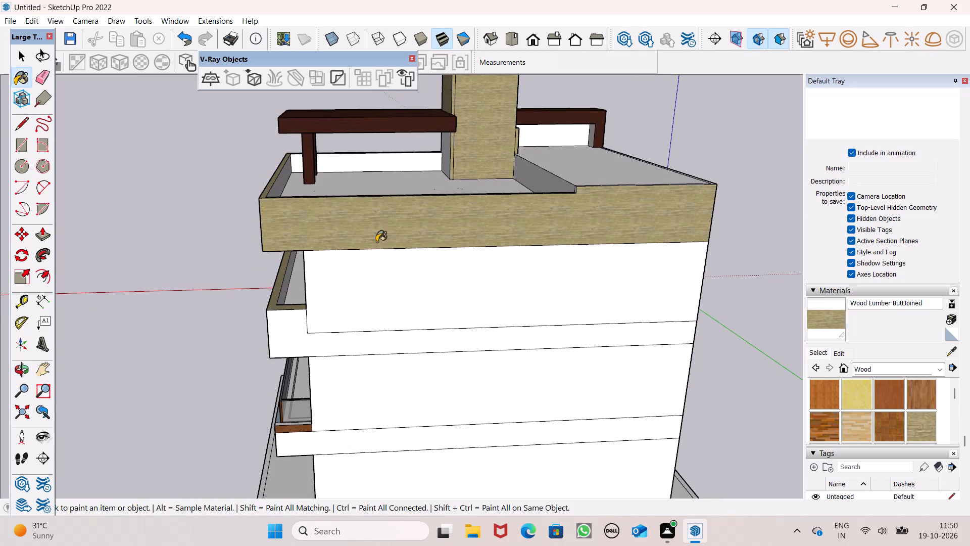
{"action": "middle_click_drag", "start_coordinate": [525, 261], "coordinate": [446, 205]}
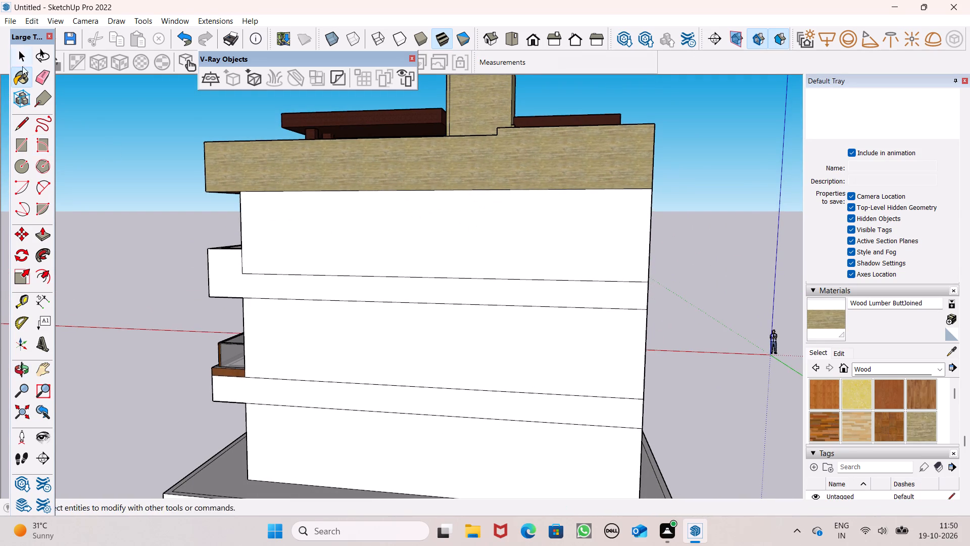
Erase the horizontal floor lines across the white rear wall below the parapet band.
{"action": "left_click", "coordinate": [38, 75]}
{"action": "left_click_drag", "start_coordinate": [339, 226], "coordinate": [377, 421]}
{"action": "left_click_drag", "start_coordinate": [263, 255], "coordinate": [263, 256]}
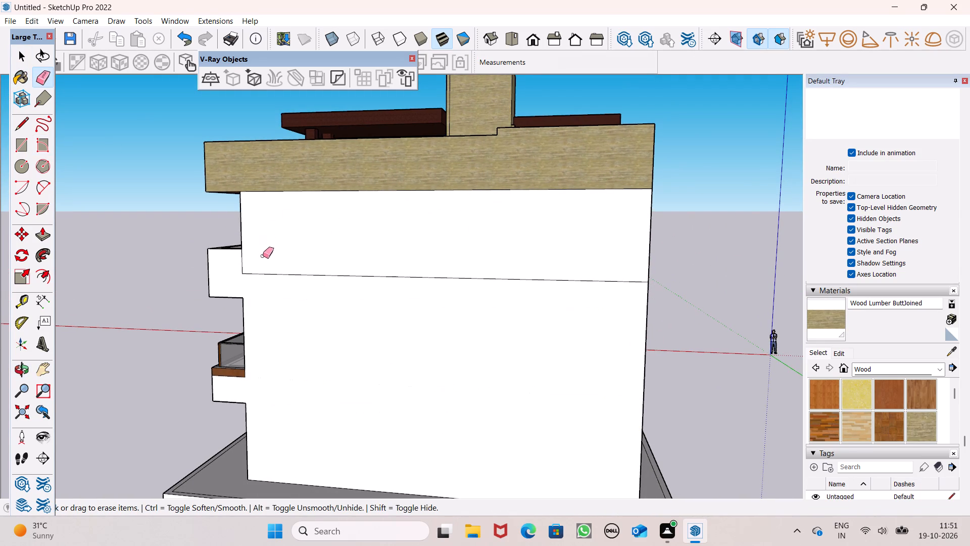
{"action": "left_click_drag", "start_coordinate": [263, 256], "coordinate": [241, 270]}
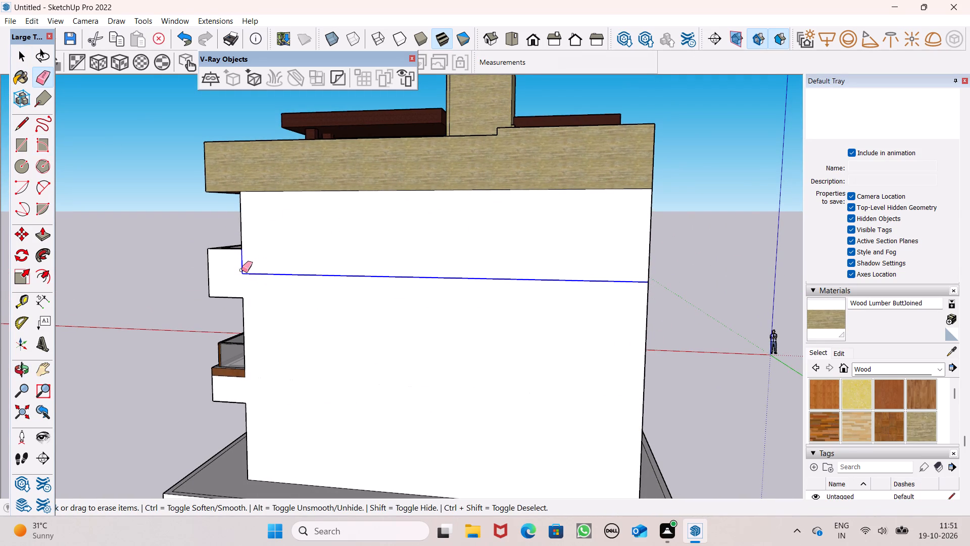
{"action": "left_click_drag", "start_coordinate": [241, 270], "coordinate": [242, 269]}
{"action": "double_click", "coordinate": [255, 265]}
{"action": "scroll", "coordinate": [366, 244], "scroll_direction": "down", "scroll_amount": 4}
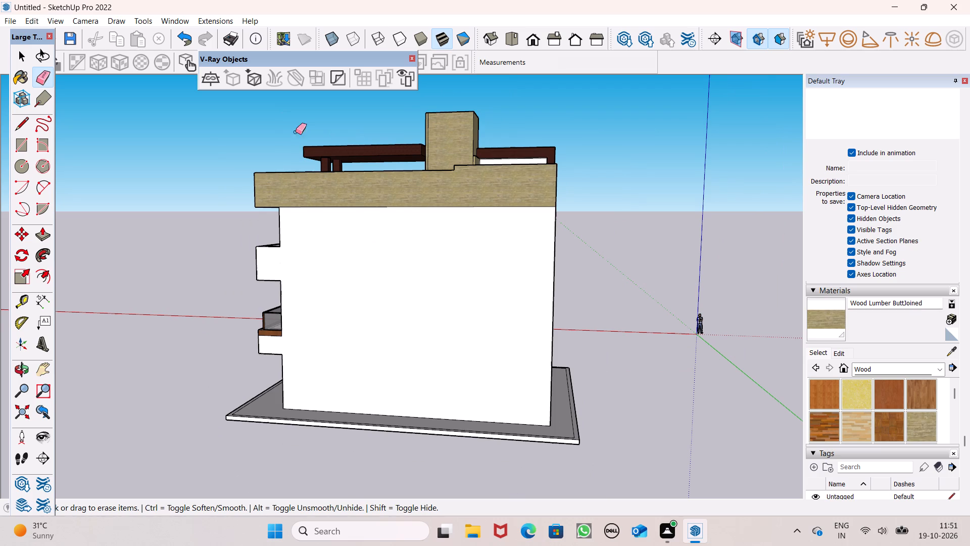
Paint the whole white rear wall with Wood Lumber ButtJoined.
{"action": "left_click", "coordinate": [827, 305]}
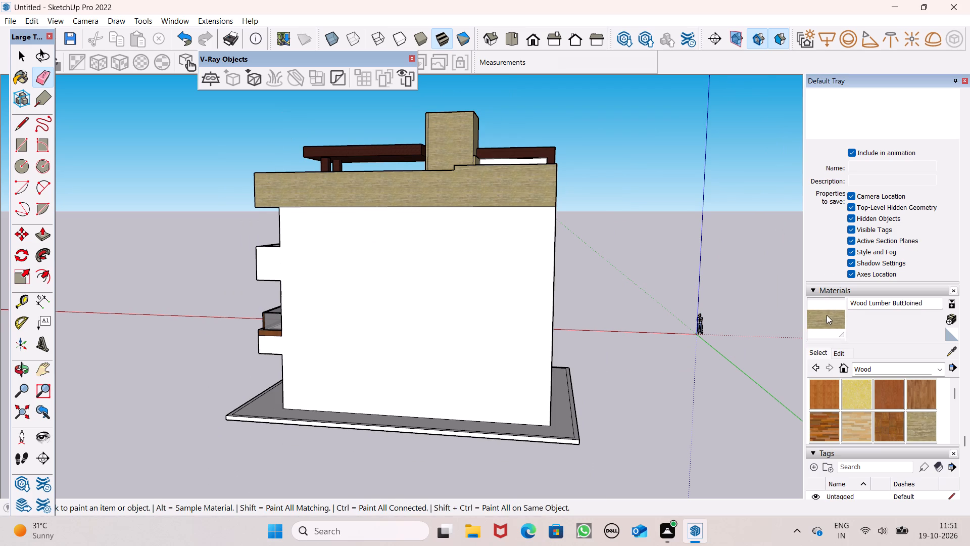
{"action": "left_click", "coordinate": [827, 315]}
{"action": "left_click", "coordinate": [541, 312]}
Erase the line beneath the rear parapet band and the horizontal lines across the adjoining windowless side wall.
{"action": "middle_click_drag", "start_coordinate": [480, 288], "coordinate": [282, 345]}
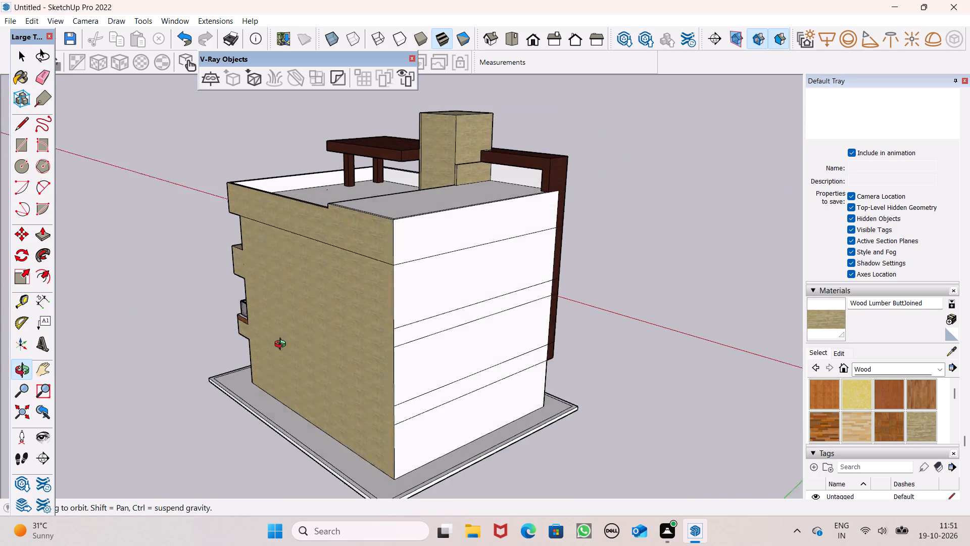
{"action": "middle_click_drag", "start_coordinate": [282, 345], "coordinate": [276, 336]}
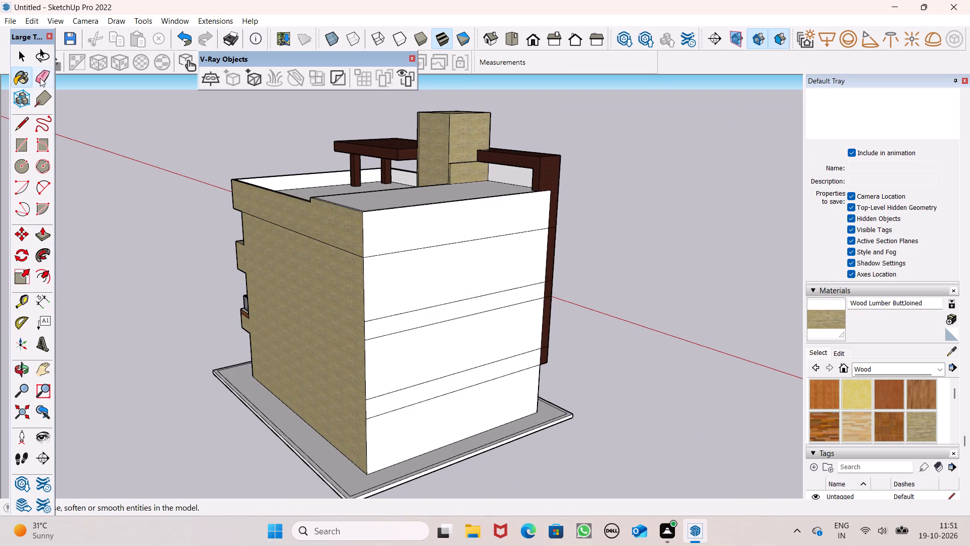
{"action": "left_click", "coordinate": [40, 78]}
{"action": "left_click_drag", "start_coordinate": [330, 239], "coordinate": [334, 254]}
{"action": "left_click_drag", "start_coordinate": [424, 245], "coordinate": [461, 379]}
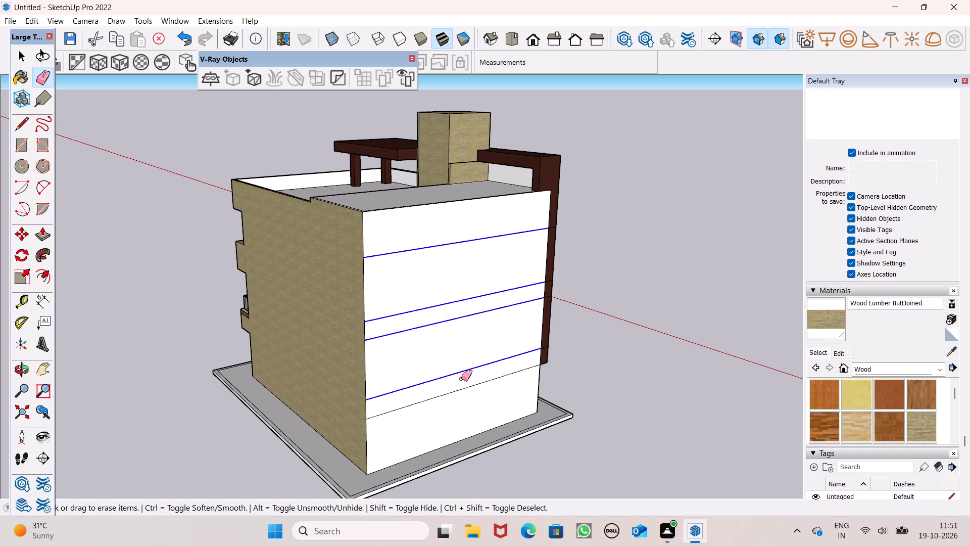
{"action": "left_click_drag", "start_coordinate": [461, 379], "coordinate": [465, 379]}
{"action": "left_click_drag", "start_coordinate": [484, 350], "coordinate": [481, 382]}
Paint the windowless side wall with Wood Lumber ButtJoined.
{"action": "middle_click_drag", "start_coordinate": [502, 336], "coordinate": [381, 343]}
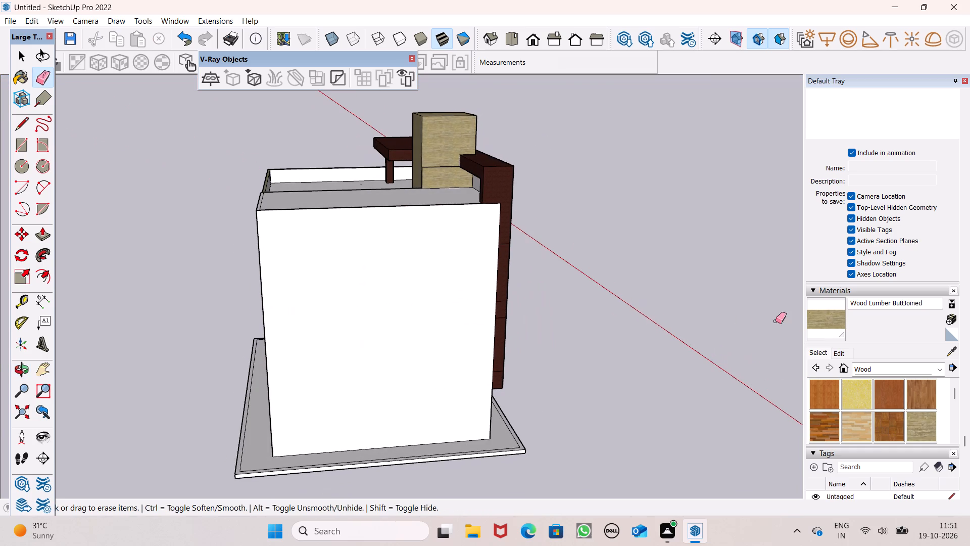
{"action": "left_click", "coordinate": [830, 323]}
{"action": "left_click", "coordinate": [339, 301]}
Paint the recessed walls behind the balconies on both upper floors, including the adjoining door walls, with Wood Lumber ButtJoined.
{"action": "middle_click_drag", "start_coordinate": [492, 313], "coordinate": [48, 283]}
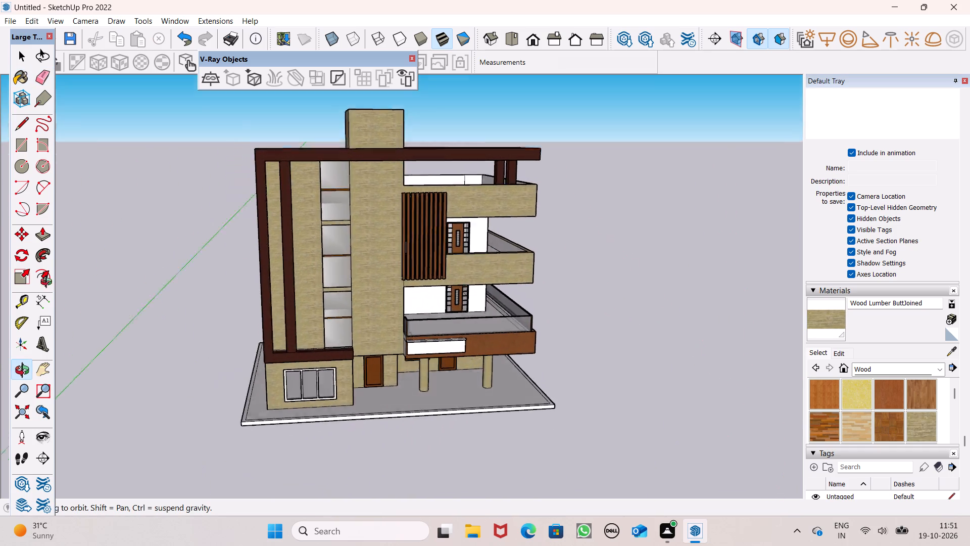
{"action": "middle_click_drag", "start_coordinate": [48, 283], "coordinate": [114, 287]}
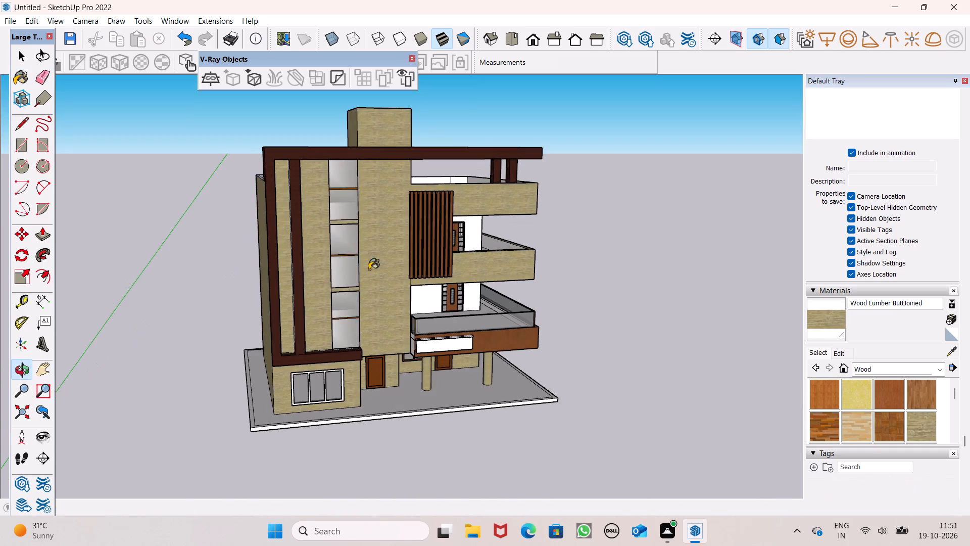
{"action": "scroll", "coordinate": [390, 261], "scroll_direction": "up", "scroll_amount": 2}
{"action": "middle_click_drag", "start_coordinate": [526, 279], "coordinate": [335, 250]}
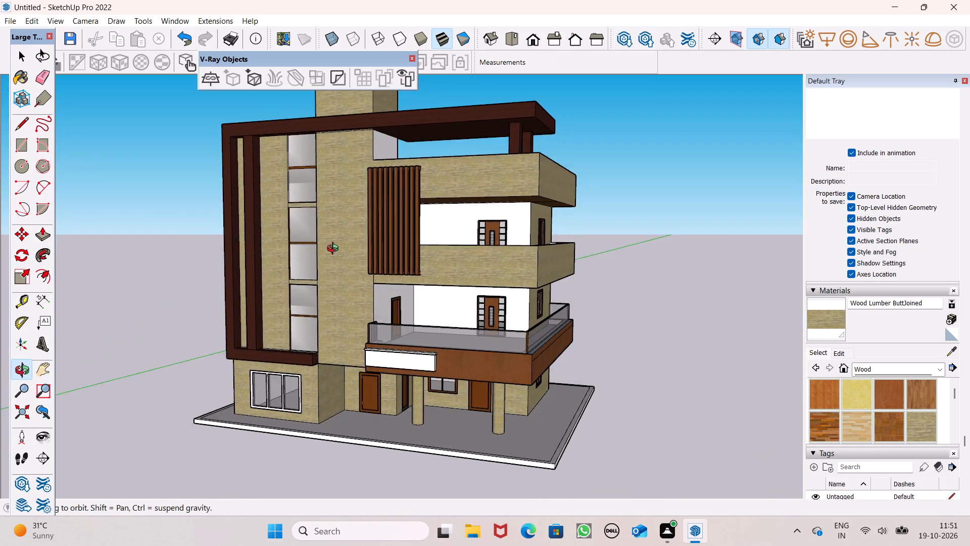
{"action": "middle_click_drag", "start_coordinate": [335, 250], "coordinate": [340, 243]}
{"action": "scroll", "coordinate": [486, 237], "scroll_direction": "up", "scroll_amount": 4}
{"action": "left_click", "coordinate": [448, 217]}
{"action": "left_click", "coordinate": [425, 368]}
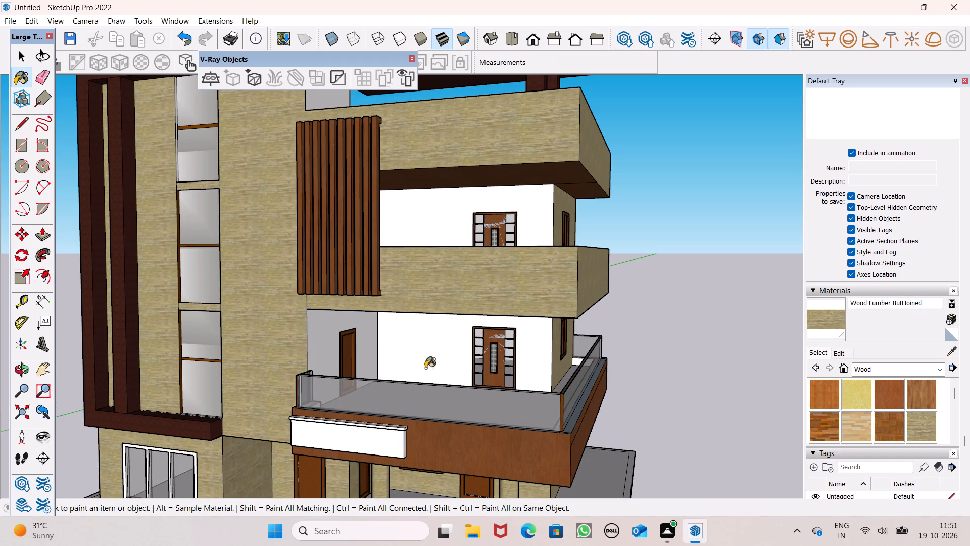
{"action": "left_click", "coordinate": [320, 345]}
{"action": "scroll", "coordinate": [490, 307], "scroll_direction": "down", "scroll_amount": 4}
{"action": "middle_click_drag", "start_coordinate": [493, 306], "coordinate": [239, 329]}
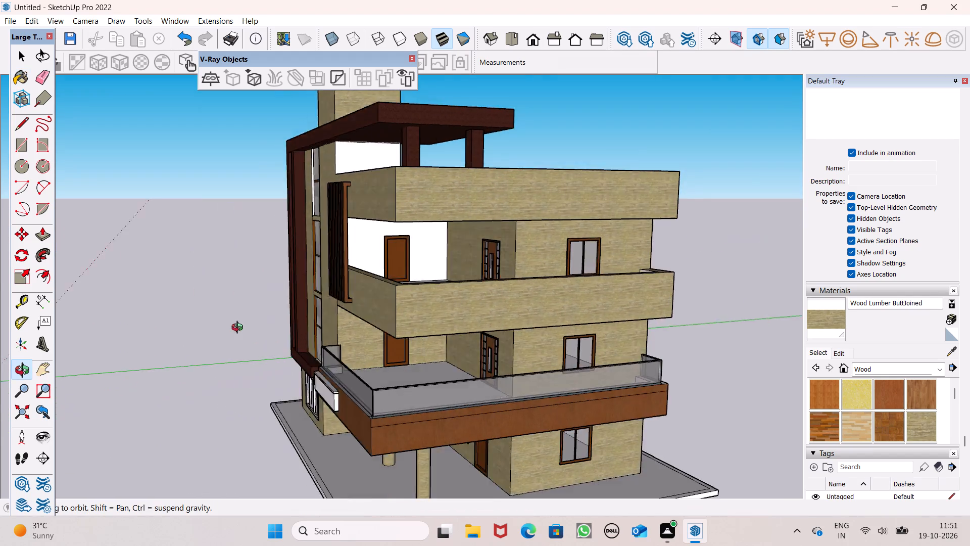
{"action": "middle_click_drag", "start_coordinate": [239, 329], "coordinate": [237, 322]}
{"action": "scroll", "coordinate": [385, 255], "scroll_direction": "up", "scroll_amount": 4}
{"action": "left_click", "coordinate": [355, 240]}
Paint the white rooftop wall behind the canopy posts, below the rooftop block, with Wood Lumber ButtJoined.
{"action": "scroll", "coordinate": [390, 262], "scroll_direction": "down", "scroll_amount": 4}
{"action": "middle_click_drag", "start_coordinate": [402, 267], "coordinate": [424, 328]}
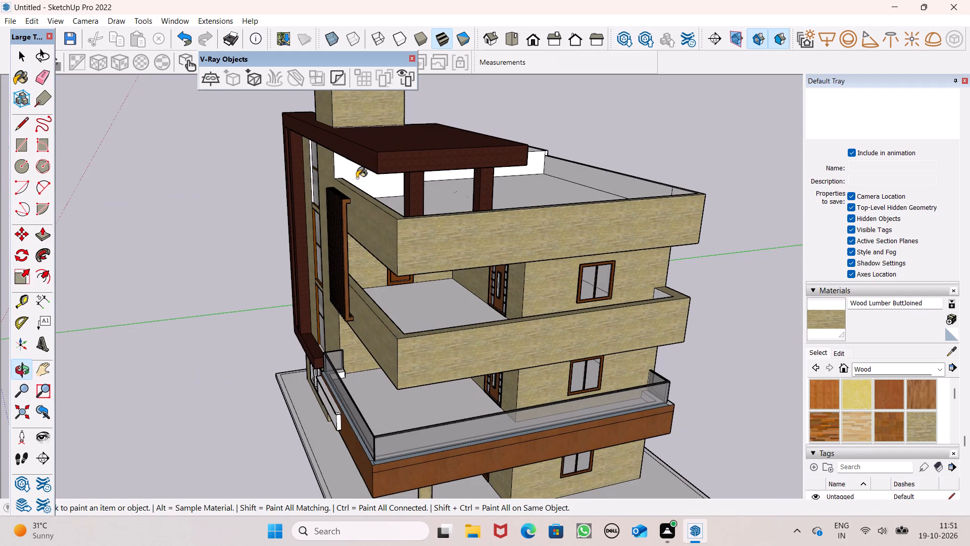
{"action": "middle_click_drag", "start_coordinate": [378, 205], "coordinate": [382, 189]}
{"action": "scroll", "coordinate": [379, 203], "scroll_direction": "up", "scroll_amount": 7}
{"action": "left_click", "coordinate": [374, 156]}
{"action": "scroll", "coordinate": [393, 179], "scroll_direction": "down", "scroll_amount": 6}
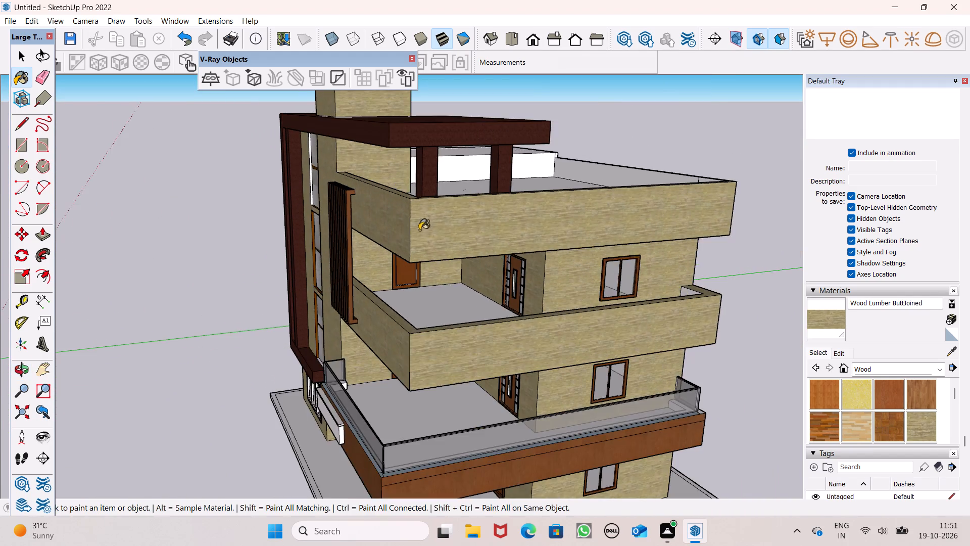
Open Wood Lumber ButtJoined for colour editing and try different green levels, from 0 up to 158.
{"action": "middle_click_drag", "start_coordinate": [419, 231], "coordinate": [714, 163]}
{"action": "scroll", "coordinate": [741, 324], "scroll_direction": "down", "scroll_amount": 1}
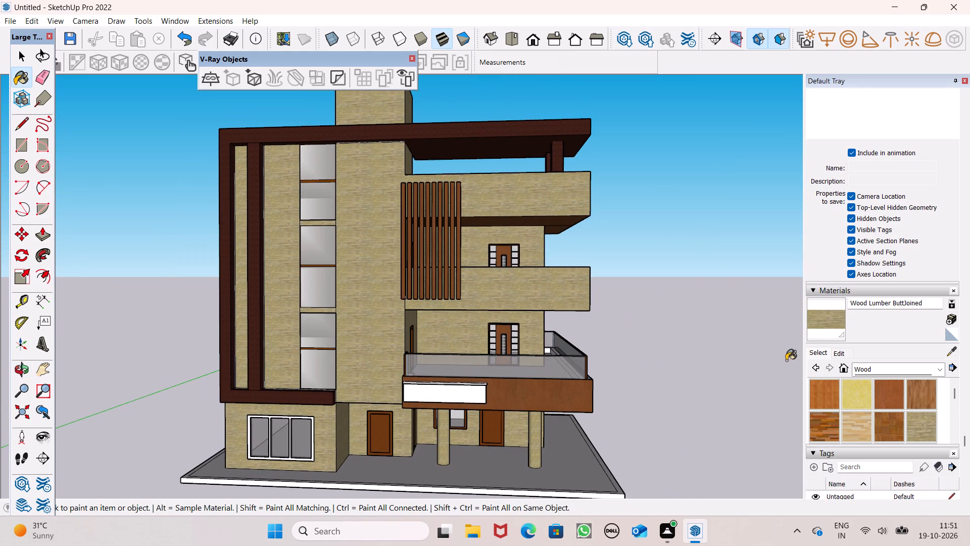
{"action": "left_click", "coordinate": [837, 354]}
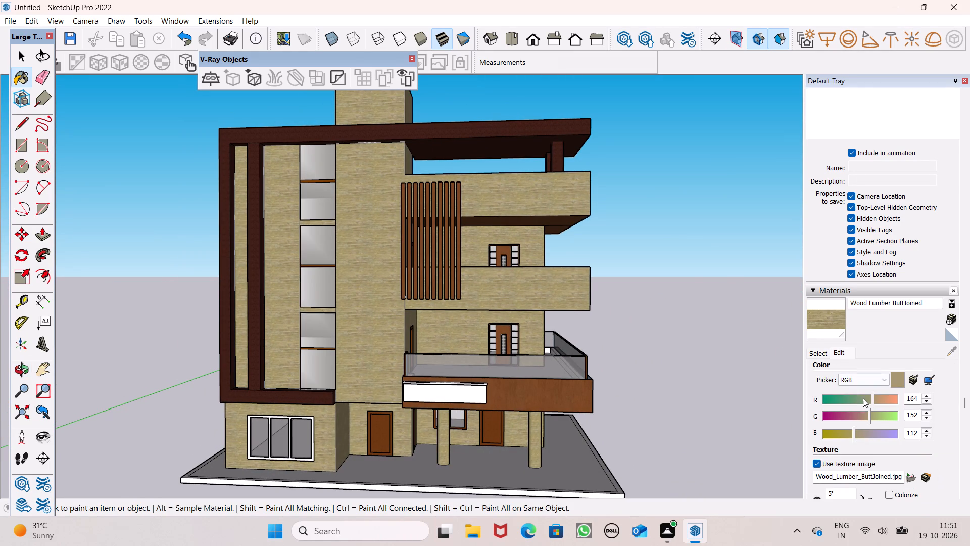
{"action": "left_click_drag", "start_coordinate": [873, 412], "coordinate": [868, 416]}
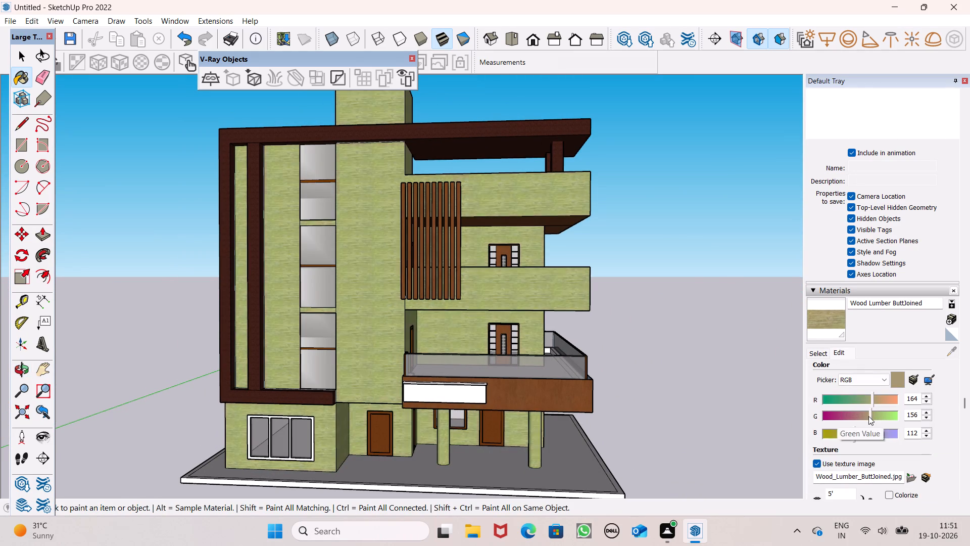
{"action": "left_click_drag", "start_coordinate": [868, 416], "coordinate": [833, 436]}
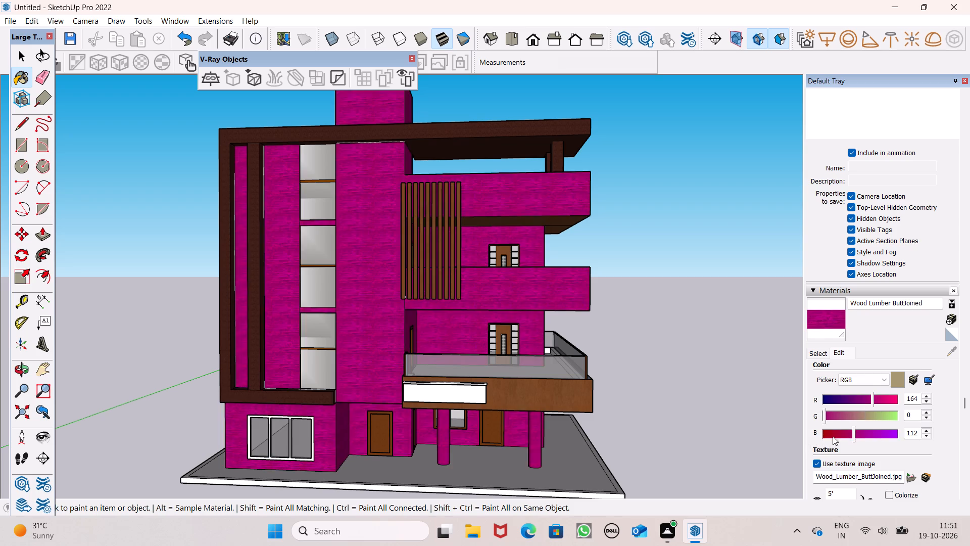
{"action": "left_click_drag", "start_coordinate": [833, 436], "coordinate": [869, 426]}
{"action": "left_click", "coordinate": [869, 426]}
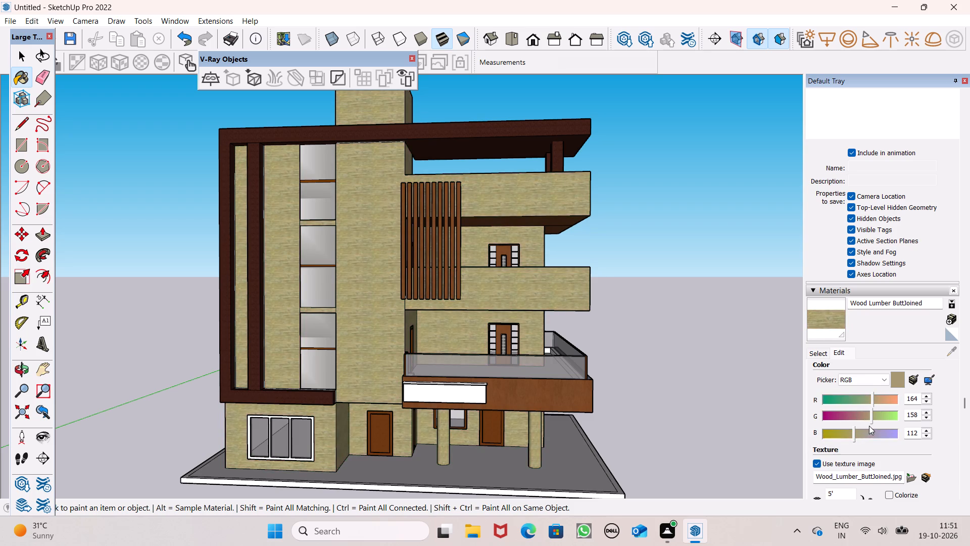
Lighten Wood Lumber ButtJoined by raising its colour to red 225, green 255 and blue 247.
{"action": "left_click", "coordinate": [882, 423]}
{"action": "left_click_drag", "start_coordinate": [879, 436], "coordinate": [891, 433]}
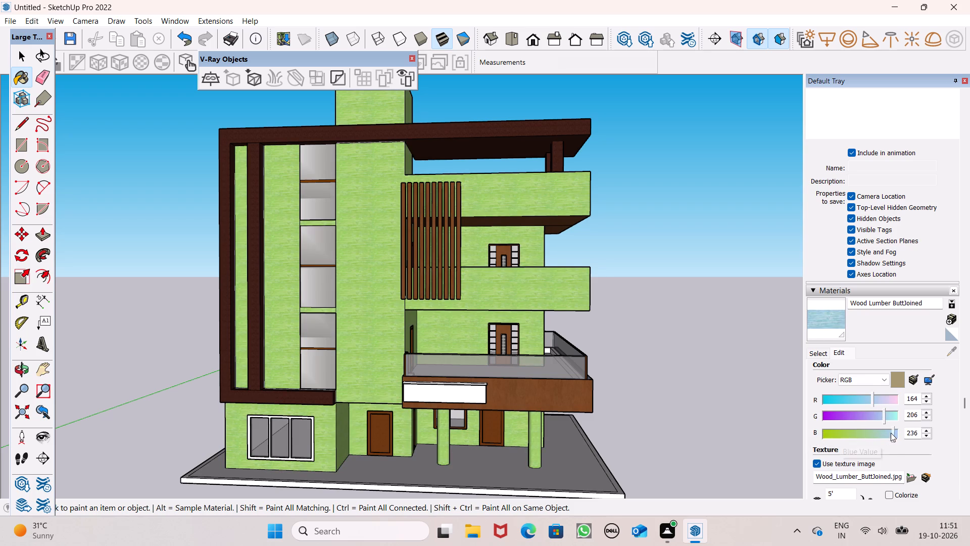
{"action": "left_click_drag", "start_coordinate": [891, 433], "coordinate": [907, 428]}
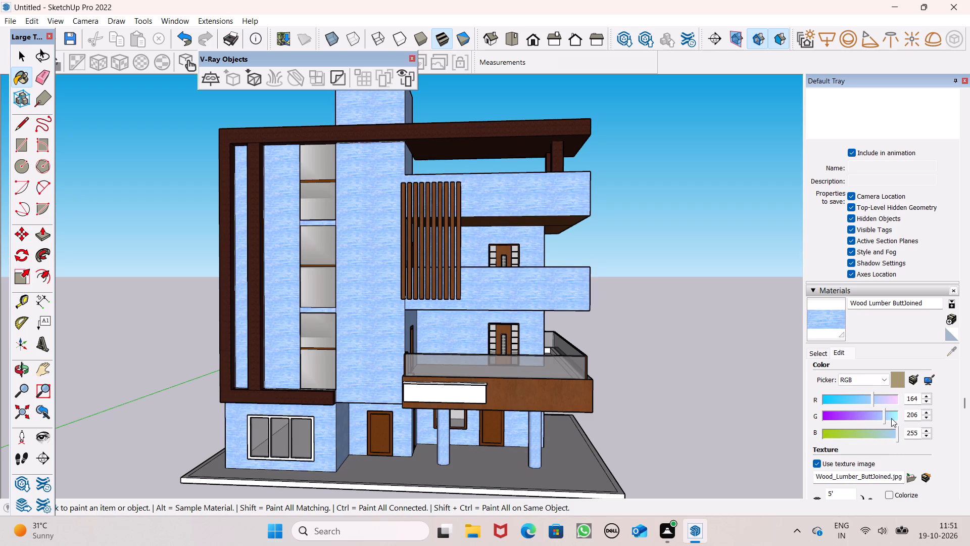
{"action": "left_click_drag", "start_coordinate": [890, 418], "coordinate": [899, 418]}
{"action": "left_click_drag", "start_coordinate": [878, 396], "coordinate": [889, 396]}
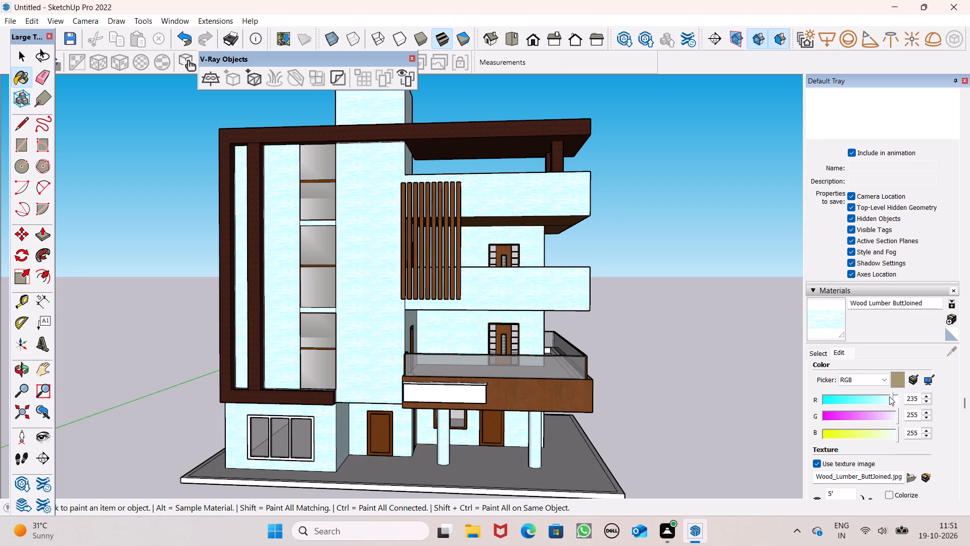
{"action": "left_click_drag", "start_coordinate": [889, 396], "coordinate": [887, 400]}
{"action": "left_click_drag", "start_coordinate": [893, 434], "coordinate": [892, 436]}
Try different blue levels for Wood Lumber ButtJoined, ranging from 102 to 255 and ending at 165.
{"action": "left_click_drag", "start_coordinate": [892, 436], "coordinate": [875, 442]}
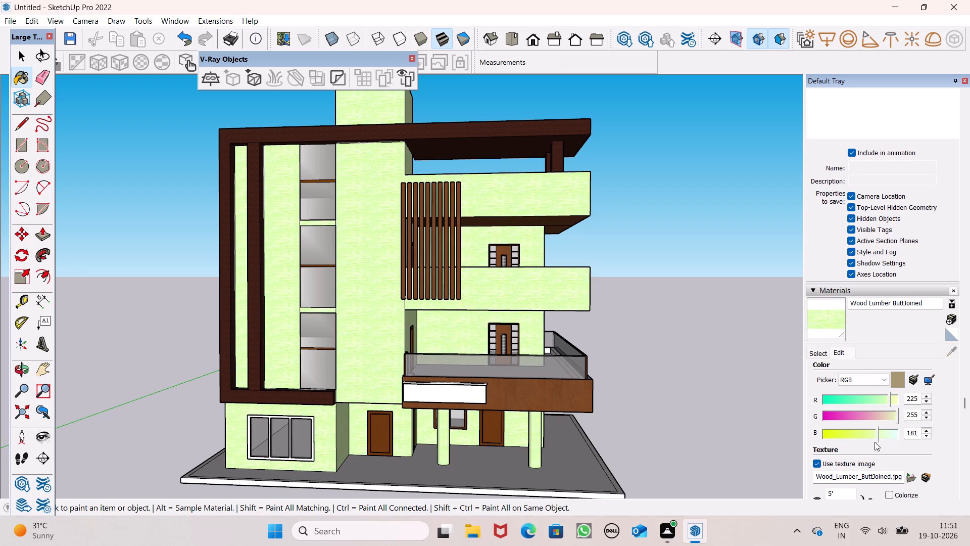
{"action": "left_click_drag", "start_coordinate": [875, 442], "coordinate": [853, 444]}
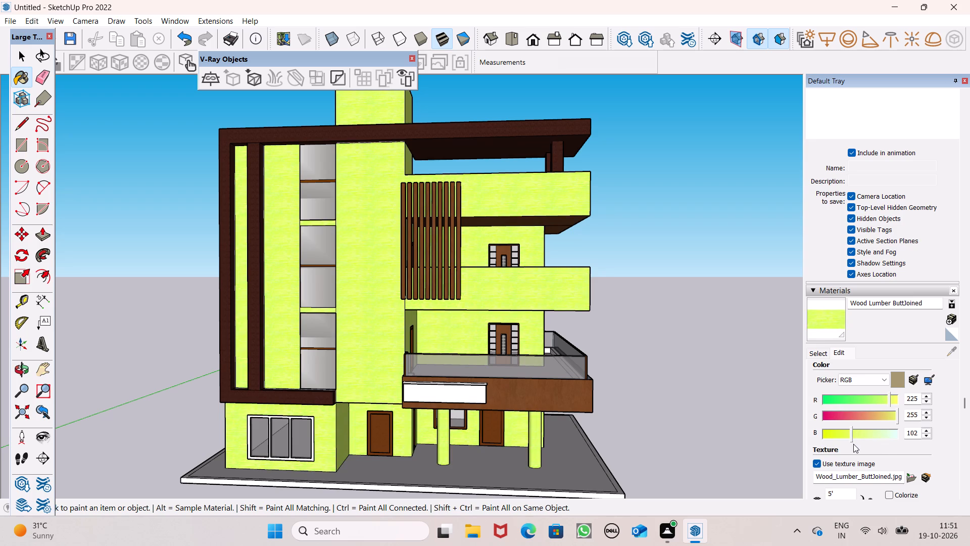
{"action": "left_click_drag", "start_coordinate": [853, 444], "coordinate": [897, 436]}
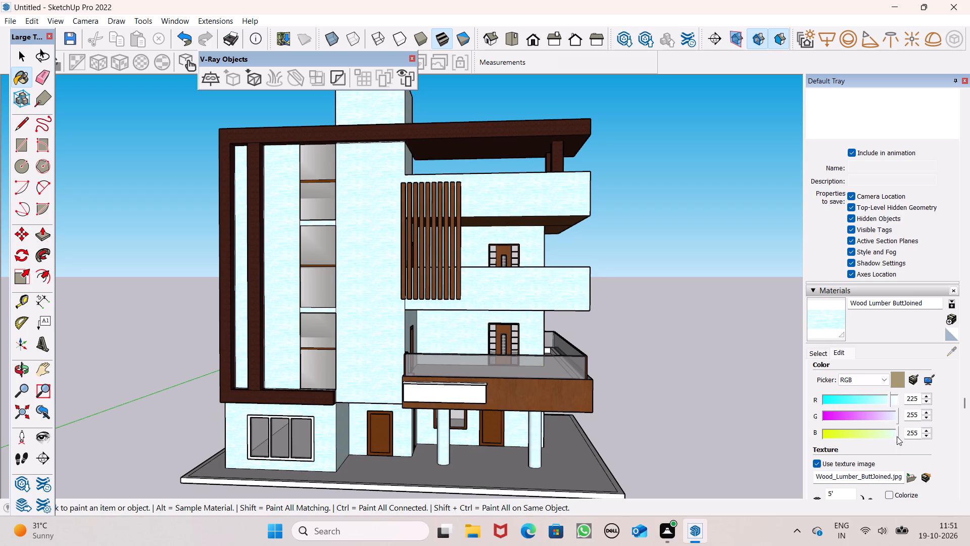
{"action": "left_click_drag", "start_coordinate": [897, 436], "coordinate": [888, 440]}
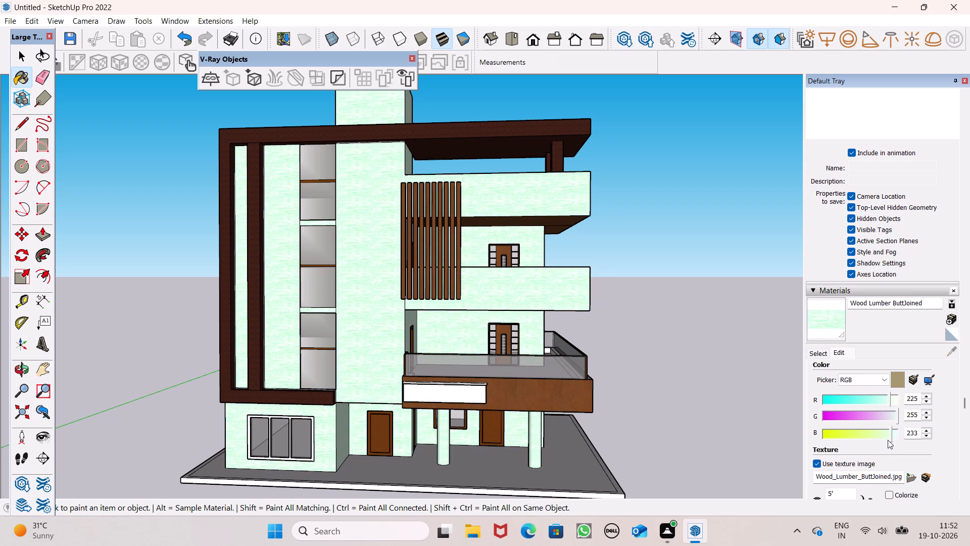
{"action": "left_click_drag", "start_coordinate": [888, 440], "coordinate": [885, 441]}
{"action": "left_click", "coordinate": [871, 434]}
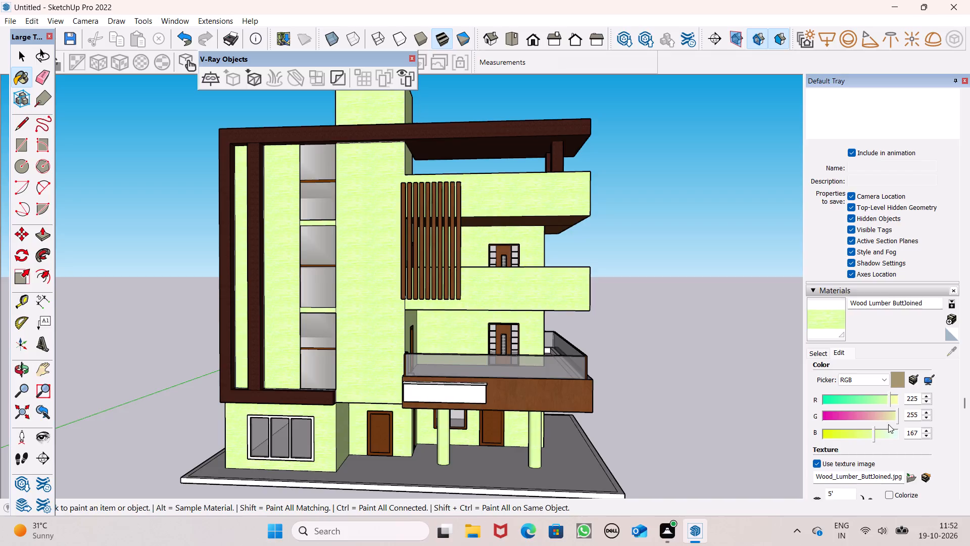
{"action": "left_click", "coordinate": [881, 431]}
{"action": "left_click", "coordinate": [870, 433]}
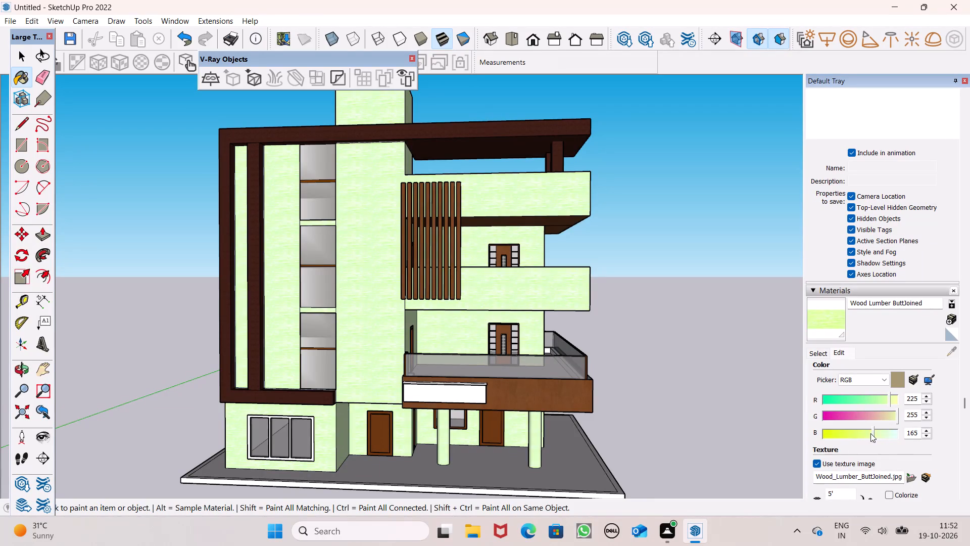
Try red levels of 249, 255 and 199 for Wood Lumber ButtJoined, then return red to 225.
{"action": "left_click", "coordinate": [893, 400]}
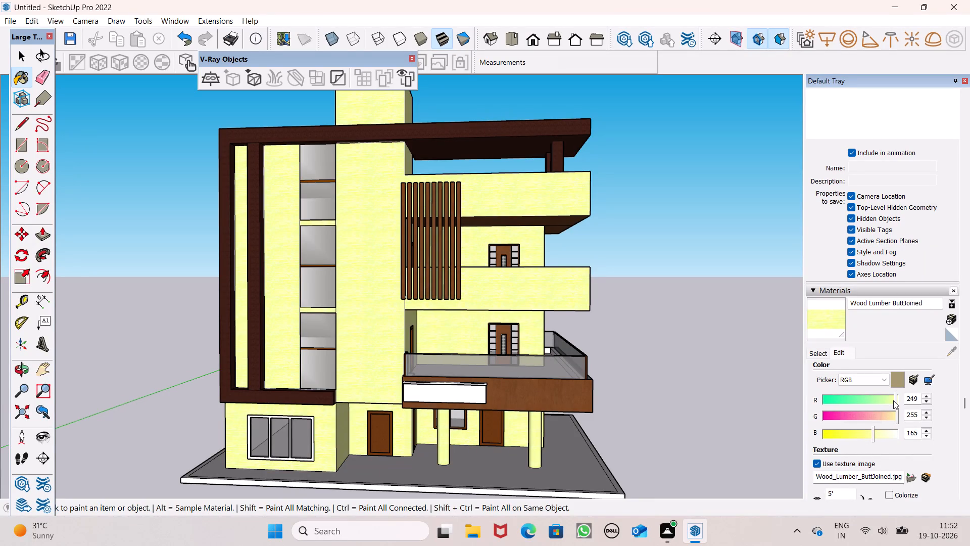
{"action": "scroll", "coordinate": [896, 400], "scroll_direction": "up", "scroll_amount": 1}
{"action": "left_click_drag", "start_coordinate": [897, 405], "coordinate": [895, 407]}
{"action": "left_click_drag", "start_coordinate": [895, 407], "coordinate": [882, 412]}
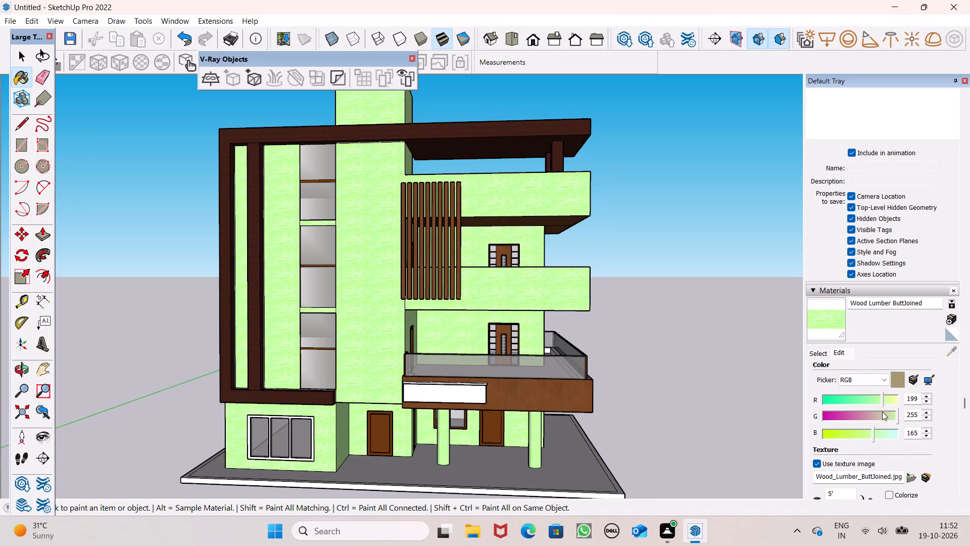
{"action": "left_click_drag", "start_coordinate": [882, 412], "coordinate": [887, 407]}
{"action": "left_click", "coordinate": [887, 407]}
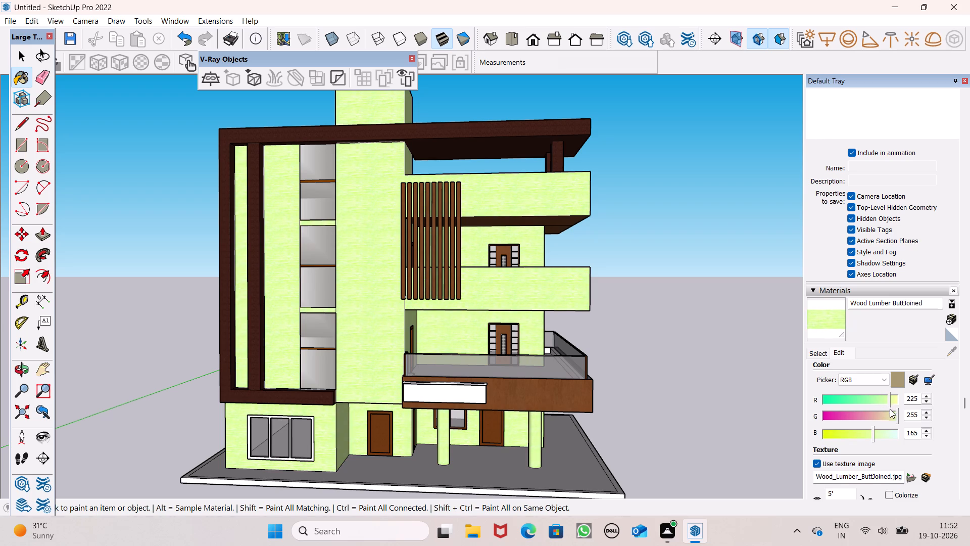
Set the Wood Lumber ButtJoined colour to blue 204 and green 238 for a pale green wall finish.
{"action": "left_click_drag", "start_coordinate": [892, 434], "coordinate": [887, 436]}
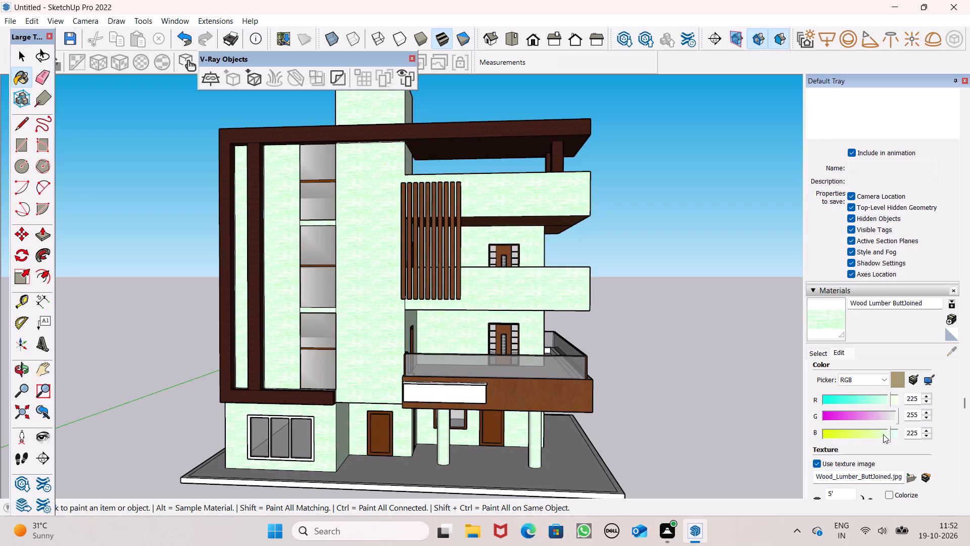
{"action": "left_click", "coordinate": [881, 435]}
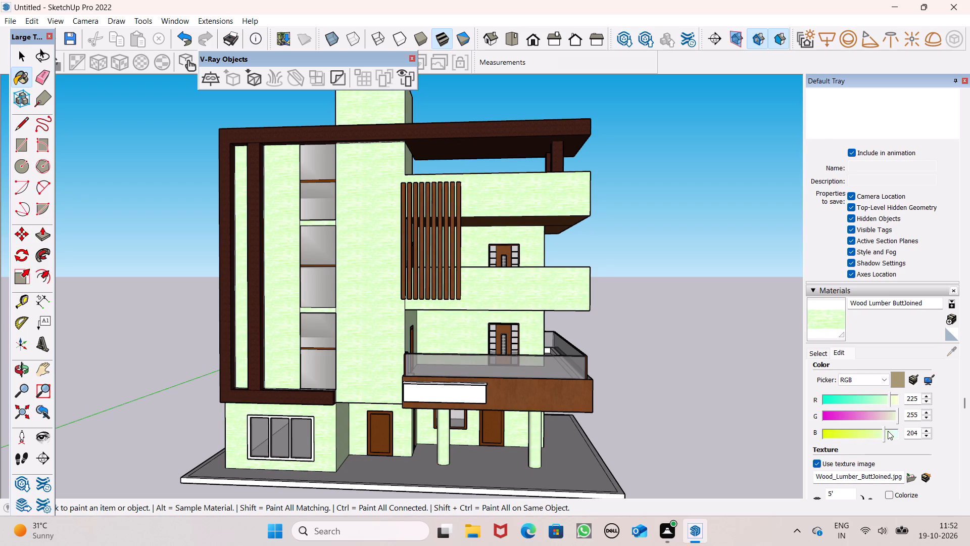
{"action": "left_click", "coordinate": [890, 414]}
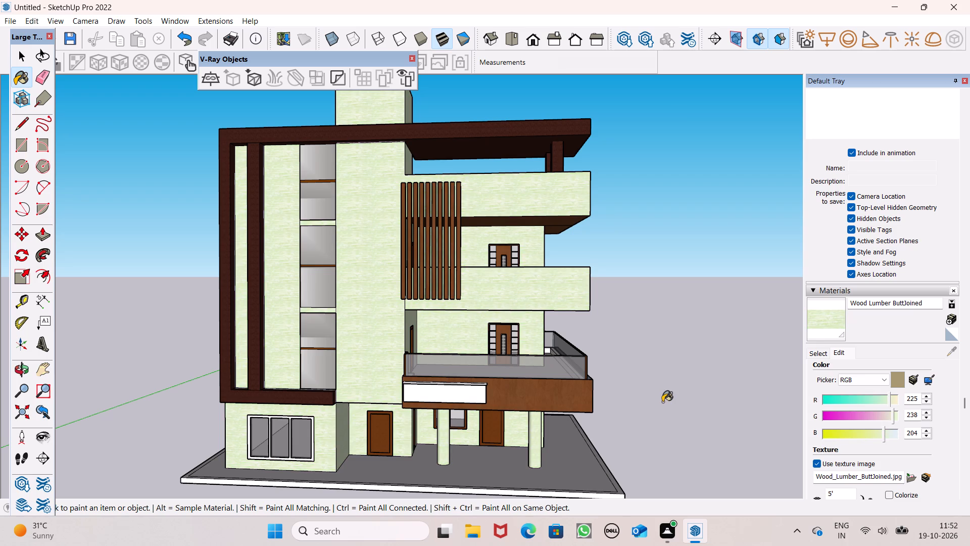
{"action": "key", "text": "space"}
{"action": "left_click", "coordinate": [671, 384]}
Paint the raised rear roof surface, its narrow rim and the step wall down to the terrace with Wood Lumber ButtJoined.
{"action": "scroll", "coordinate": [618, 314], "scroll_direction": "down", "scroll_amount": 3}
{"action": "middle_click_drag", "start_coordinate": [621, 323], "coordinate": [437, 443]}
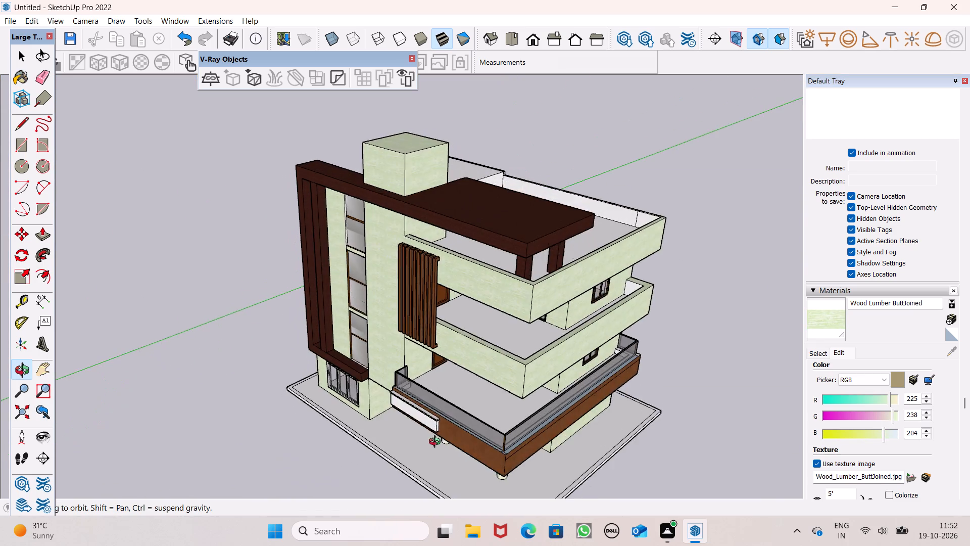
{"action": "middle_click_drag", "start_coordinate": [437, 443], "coordinate": [810, 409]}
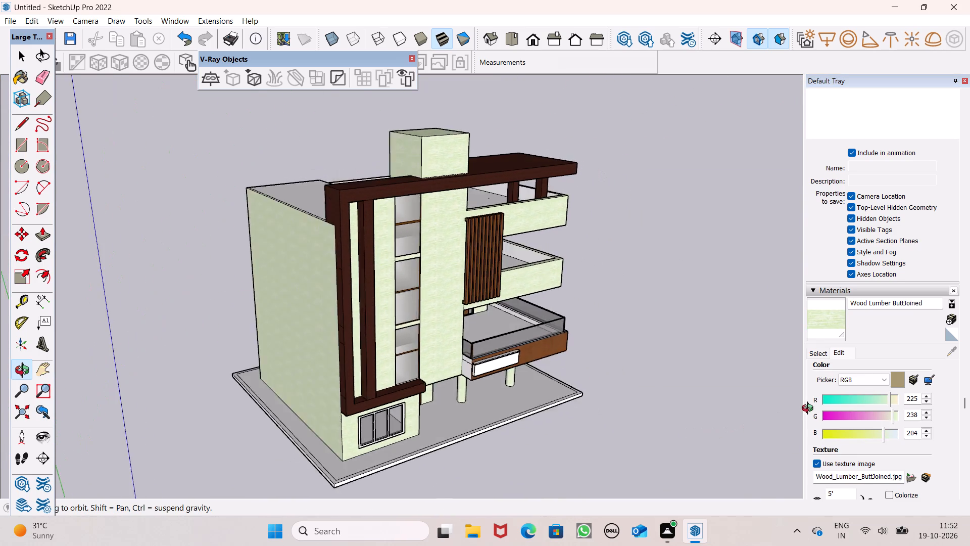
{"action": "middle_click_drag", "start_coordinate": [810, 409], "coordinate": [149, 472]}
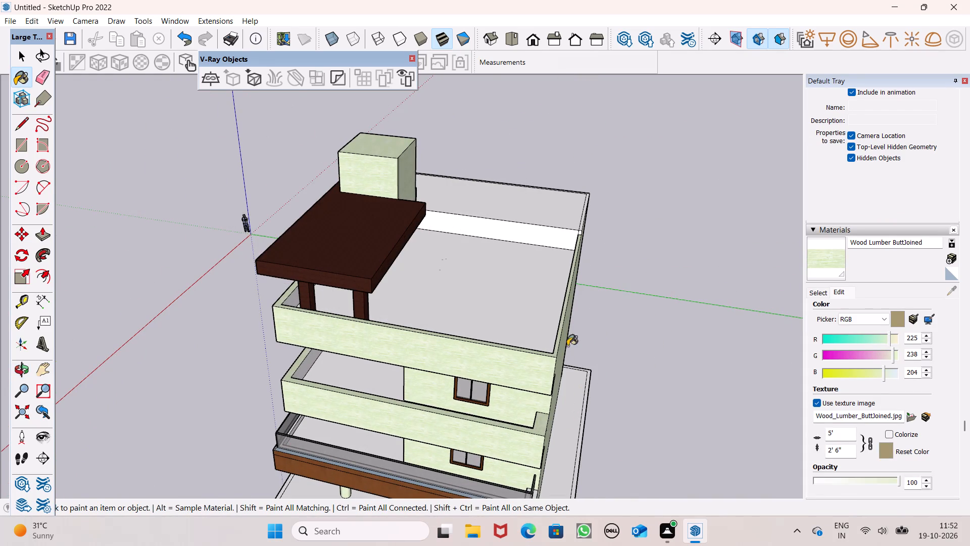
{"action": "left_click", "coordinate": [812, 266]}
{"action": "left_click", "coordinate": [567, 219]}
{"action": "scroll", "coordinate": [570, 219], "scroll_direction": "up", "scroll_amount": 1}
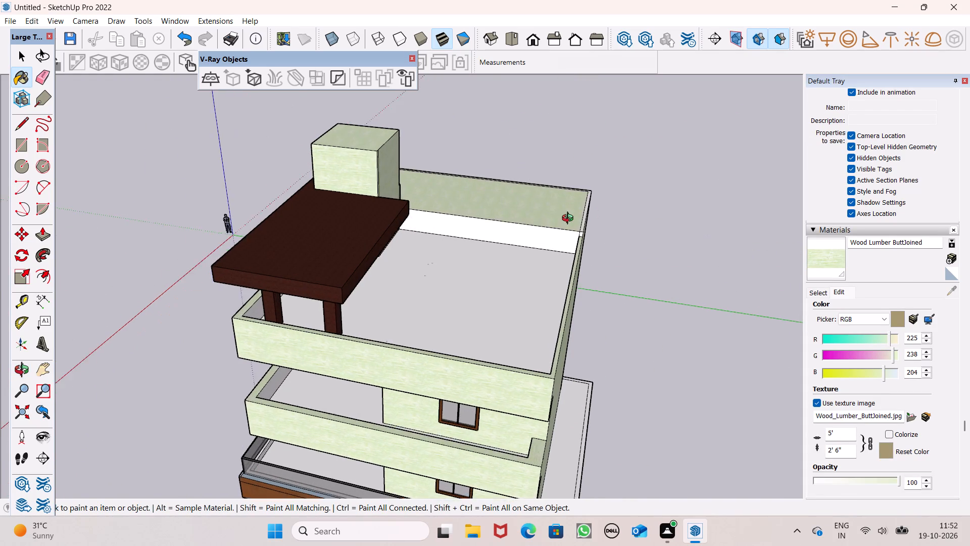
{"action": "middle_click_drag", "start_coordinate": [570, 219], "coordinate": [332, 252]}
{"action": "scroll", "coordinate": [333, 252], "scroll_direction": "up", "scroll_amount": 8}
{"action": "left_click", "coordinate": [607, 381]}
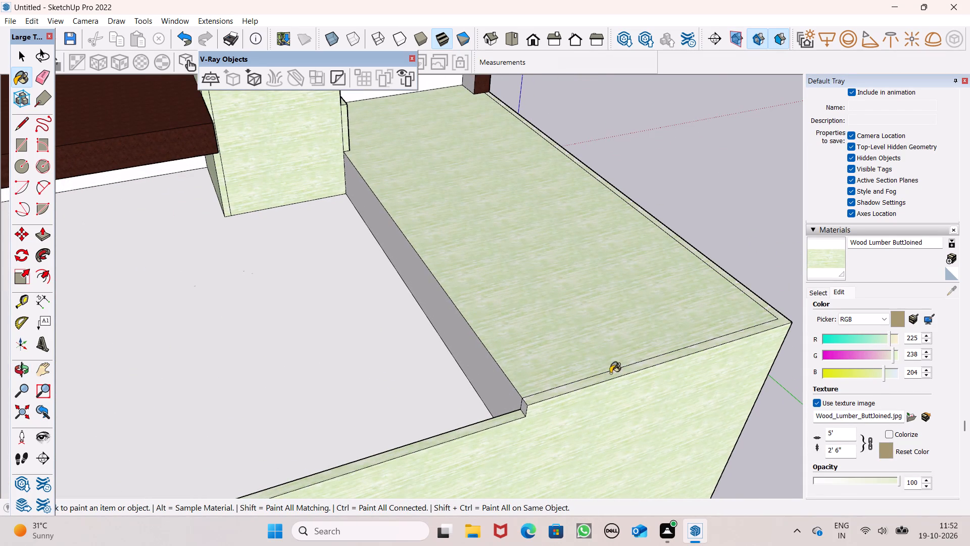
{"action": "left_click", "coordinate": [444, 306]}
Paint the inner face and top edge of the terrace parapet beside the rooftop block with Wood Lumber ButtJoined.
{"action": "middle_click_drag", "start_coordinate": [366, 306], "coordinate": [472, 258]}
{"action": "scroll", "coordinate": [450, 249], "scroll_direction": "up", "scroll_amount": 1}
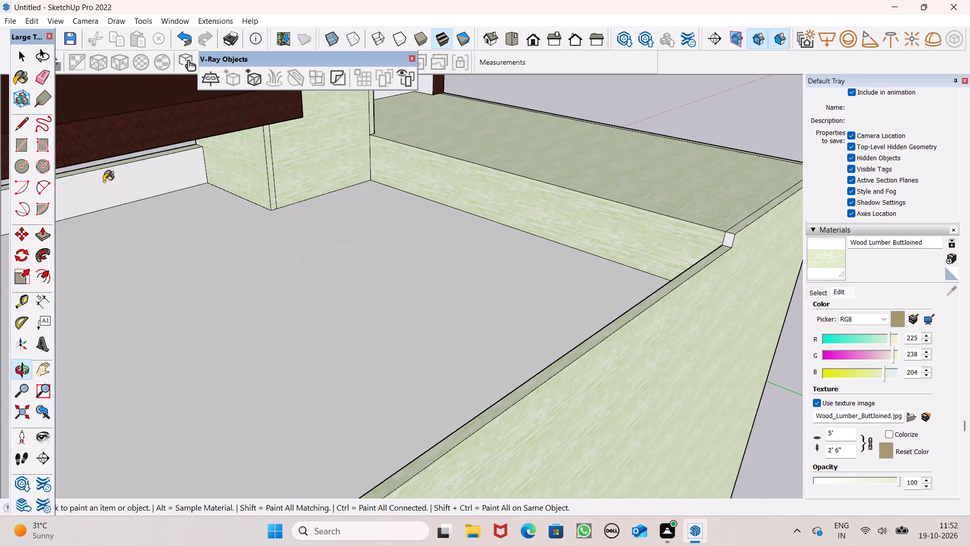
{"action": "left_click", "coordinate": [104, 181]}
{"action": "scroll", "coordinate": [98, 140], "scroll_direction": "up", "scroll_amount": 6}
{"action": "left_click", "coordinate": [137, 169]}
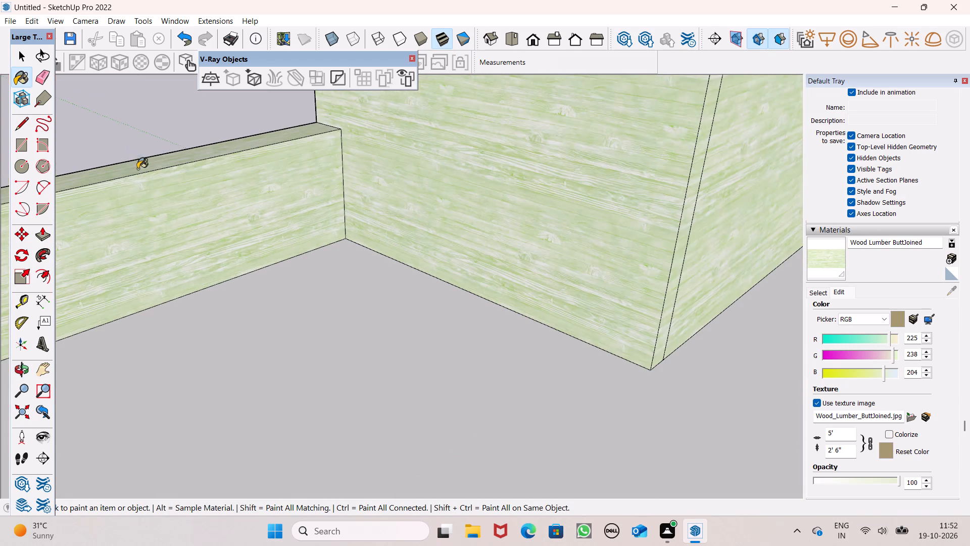
Examine the repainted house from above the terrace and from the front balcony corner for wall colour and unpainted surfaces.
{"action": "scroll", "coordinate": [307, 200], "scroll_direction": "down", "scroll_amount": 2}
{"action": "middle_click_drag", "start_coordinate": [323, 238], "coordinate": [343, 209]}
{"action": "scroll", "coordinate": [342, 212], "scroll_direction": "down", "scroll_amount": 5}
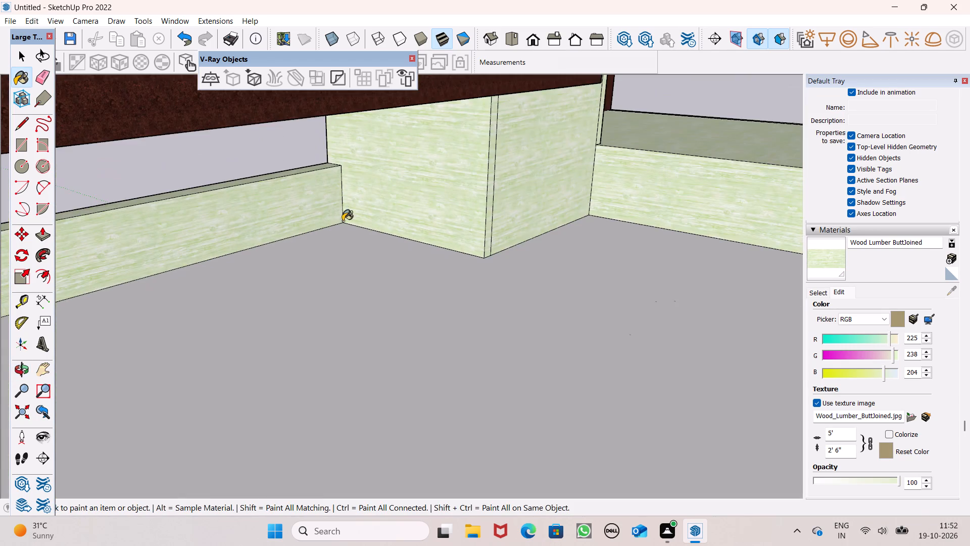
{"action": "scroll", "coordinate": [343, 221], "scroll_direction": "down", "scroll_amount": 14}
{"action": "middle_click_drag", "start_coordinate": [367, 240], "coordinate": [607, 291]}
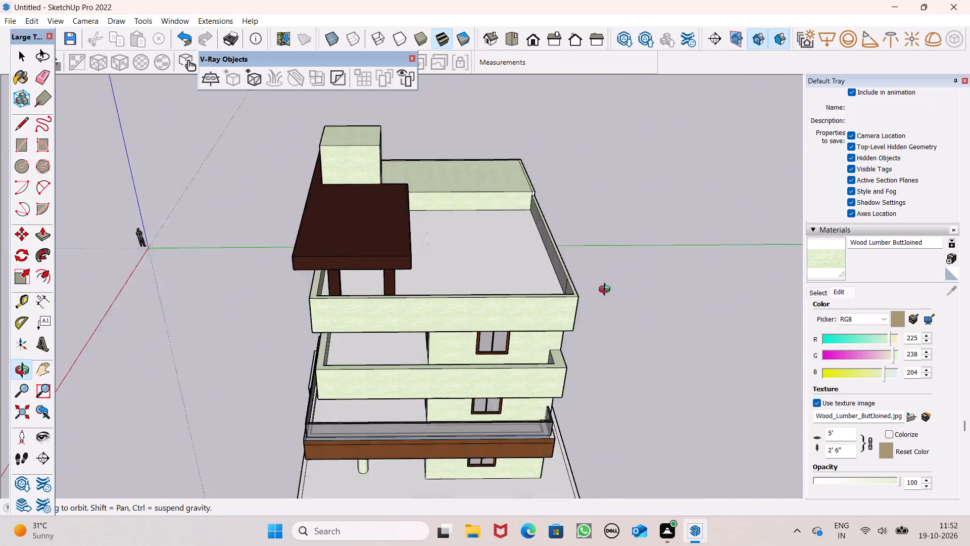
{"action": "middle_click_drag", "start_coordinate": [607, 291], "coordinate": [751, 164]}
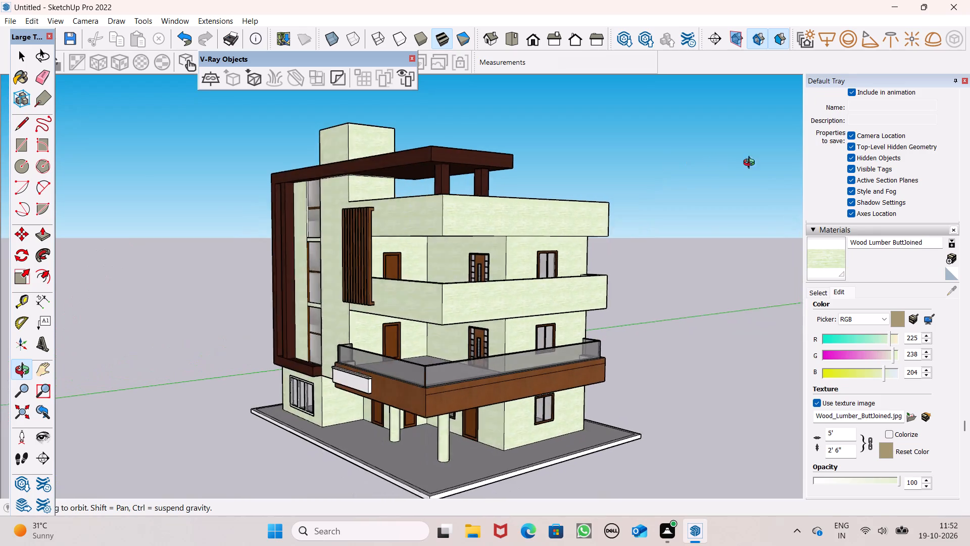
{"action": "middle_click_drag", "start_coordinate": [751, 164], "coordinate": [759, 177]}
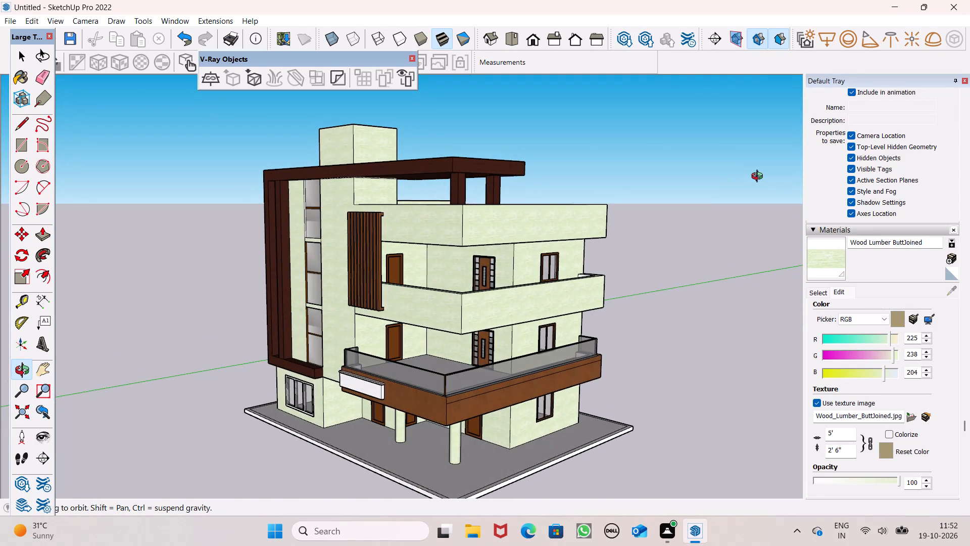
{"action": "middle_click_drag", "start_coordinate": [759, 177], "coordinate": [764, 177]}
{"action": "middle_click_drag", "start_coordinate": [629, 321], "coordinate": [630, 315]}
{"action": "scroll", "coordinate": [629, 321], "scroll_direction": "up", "scroll_amount": 5}
{"action": "middle_click_drag", "start_coordinate": [566, 334], "coordinate": [568, 383]}
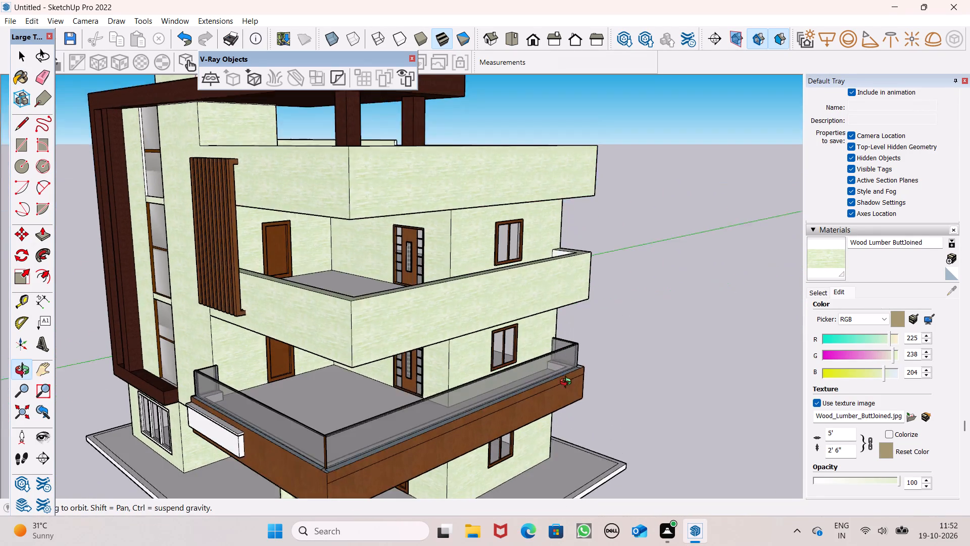
Paint the remaining white surface at the rear end of the middle balcony parapet with Wood Lumber ButtJoined.
{"action": "middle_click_drag", "start_coordinate": [568, 383], "coordinate": [555, 385]}
{"action": "scroll", "coordinate": [563, 292], "scroll_direction": "up", "scroll_amount": 5}
{"action": "scroll", "coordinate": [569, 245], "scroll_direction": "up", "scroll_amount": 6}
{"action": "middle_click_drag", "start_coordinate": [551, 225], "coordinate": [545, 295]}
{"action": "scroll", "coordinate": [545, 296], "scroll_direction": "up", "scroll_amount": 5}
{"action": "left_click", "coordinate": [576, 219]}
{"action": "scroll", "coordinate": [628, 189], "scroll_direction": "down", "scroll_amount": 6}
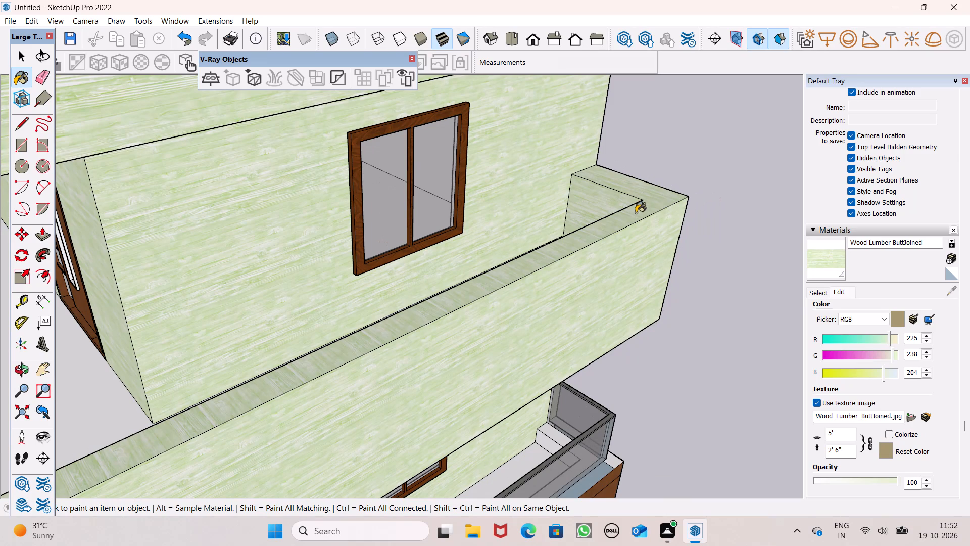
Paint the unpainted inner faces of the roof terrace parapet with Wood Lumber ButtJoined.
{"action": "scroll", "coordinate": [634, 218], "scroll_direction": "down", "scroll_amount": 3}
{"action": "middle_click_drag", "start_coordinate": [638, 258], "coordinate": [635, 278]}
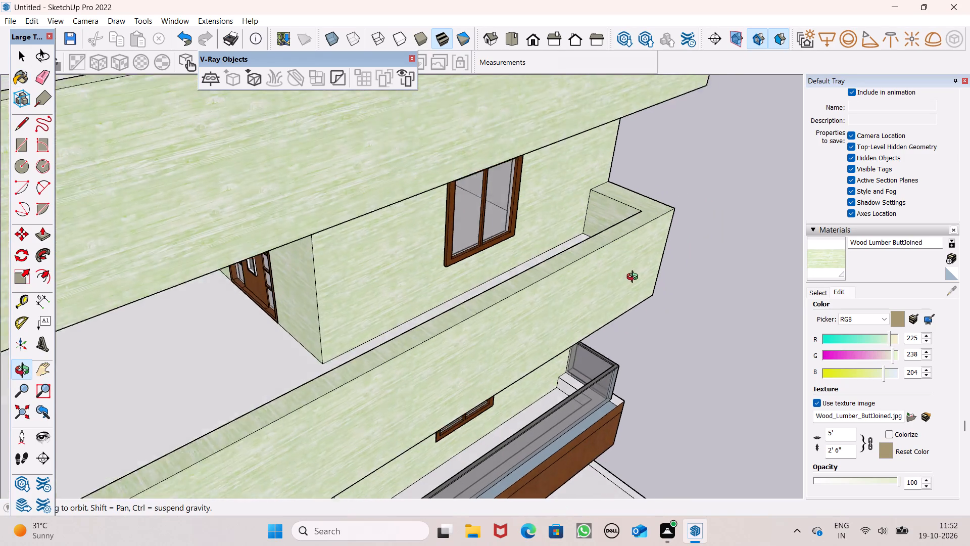
{"action": "middle_click_drag", "start_coordinate": [635, 278], "coordinate": [552, 336]}
{"action": "scroll", "coordinate": [543, 288], "scroll_direction": "down", "scroll_amount": 11}
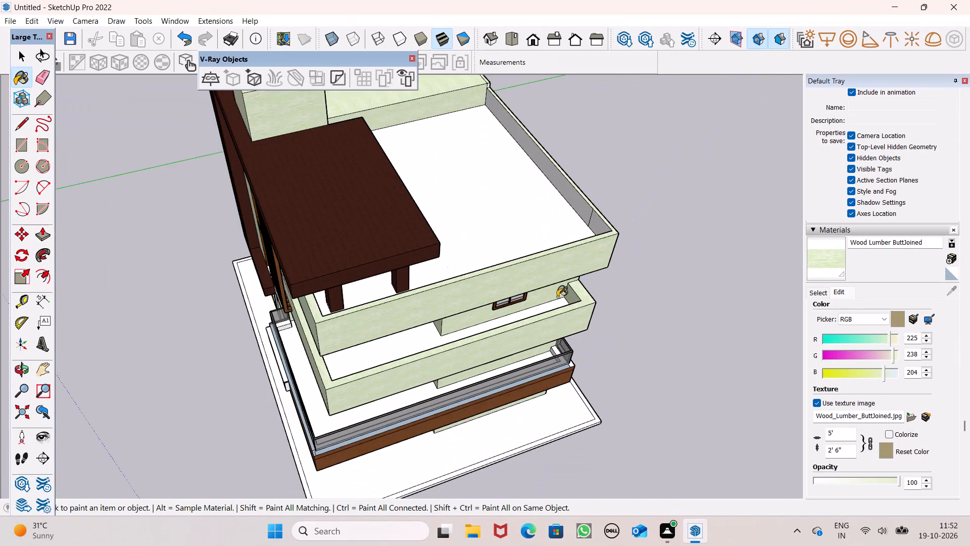
{"action": "scroll", "coordinate": [547, 253], "scroll_direction": "up", "scroll_amount": 6}
{"action": "scroll", "coordinate": [618, 230], "scroll_direction": "up", "scroll_amount": 5}
{"action": "left_click", "coordinate": [628, 215]}
{"action": "left_click", "coordinate": [596, 166]}
{"action": "middle_click_drag", "start_coordinate": [552, 251], "coordinate": [865, 247]}
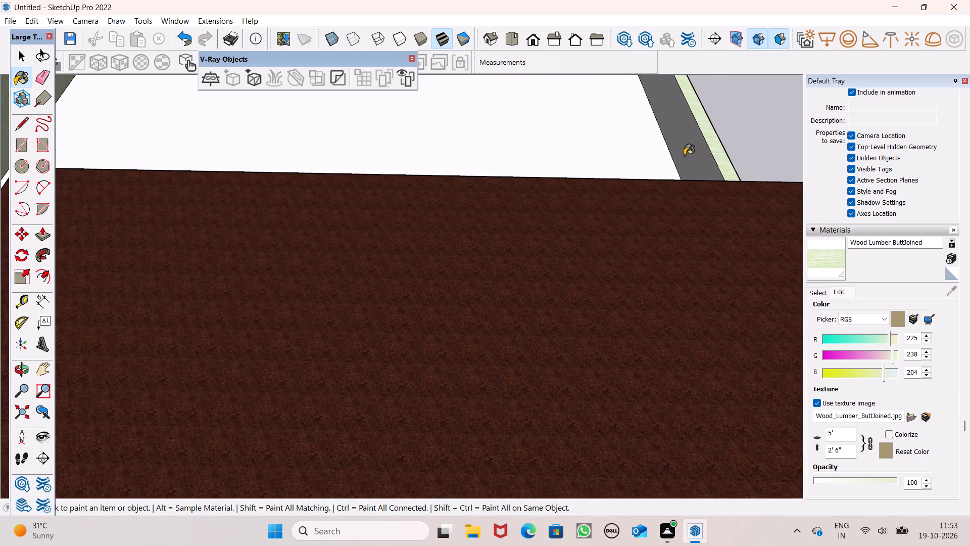
{"action": "left_click", "coordinate": [686, 153]}
Examine the painted front elevation from above, below and farther away for wall colour and unpainted surfaces.
{"action": "scroll", "coordinate": [689, 192], "scroll_direction": "down", "scroll_amount": 7}
{"action": "scroll", "coordinate": [511, 194], "scroll_direction": "down", "scroll_amount": 6}
{"action": "middle_click_drag", "start_coordinate": [500, 237], "coordinate": [481, 53]}
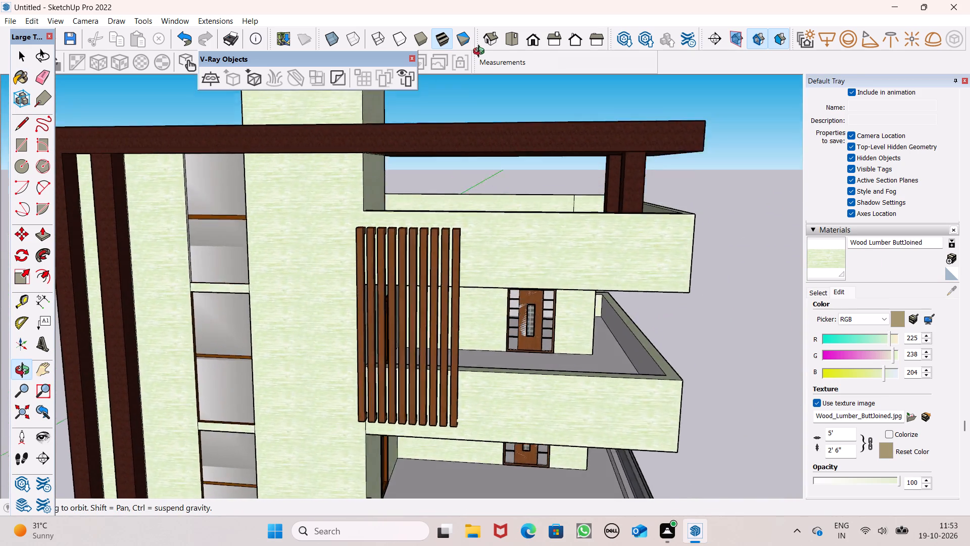
{"action": "middle_click_drag", "start_coordinate": [481, 53], "coordinate": [564, 105]}
{"action": "scroll", "coordinate": [598, 128], "scroll_direction": "down", "scroll_amount": 2}
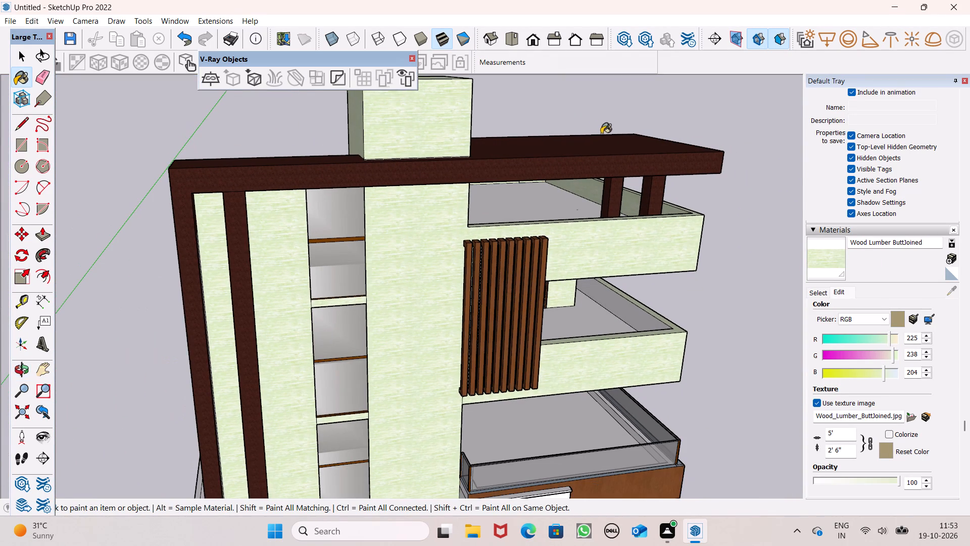
{"action": "middle_click_drag", "start_coordinate": [671, 213], "coordinate": [630, 193]}
{"action": "scroll", "coordinate": [669, 215], "scroll_direction": "up", "scroll_amount": 1}
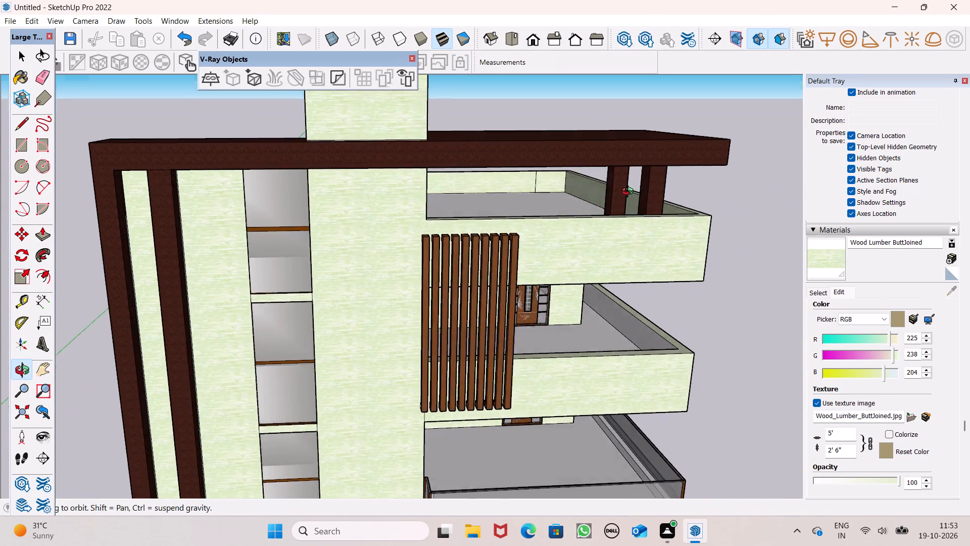
{"action": "middle_click_drag", "start_coordinate": [630, 193], "coordinate": [603, 91]}
{"action": "scroll", "coordinate": [599, 92], "scroll_direction": "up", "scroll_amount": 1}
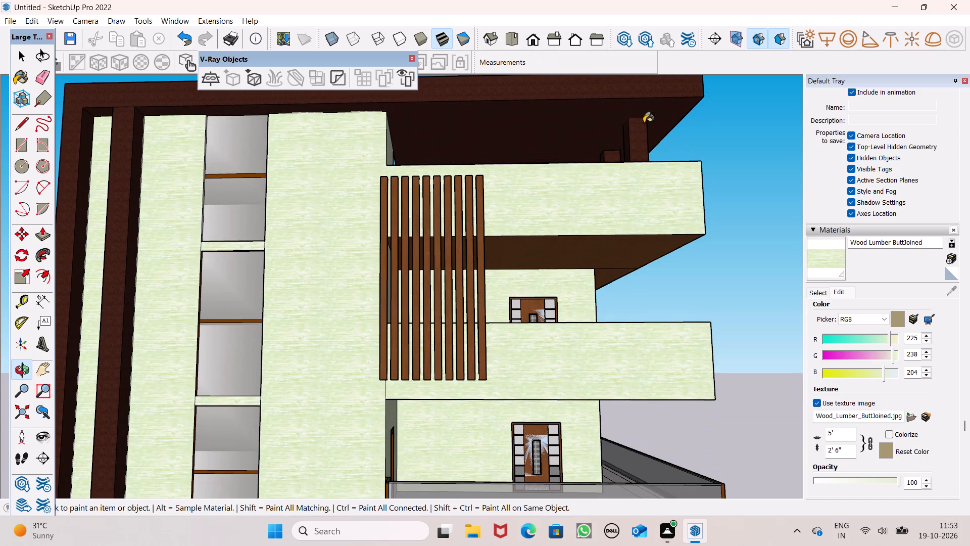
{"action": "scroll", "coordinate": [568, 257], "scroll_direction": "down", "scroll_amount": 4}
{"action": "middle_click_drag", "start_coordinate": [556, 346], "coordinate": [541, 392]}
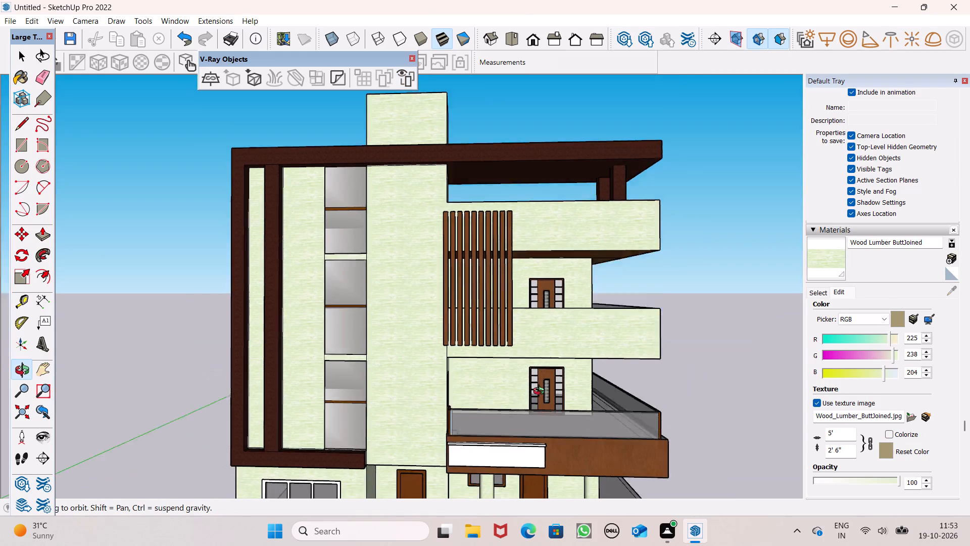
{"action": "middle_click_drag", "start_coordinate": [541, 392], "coordinate": [526, 433]}
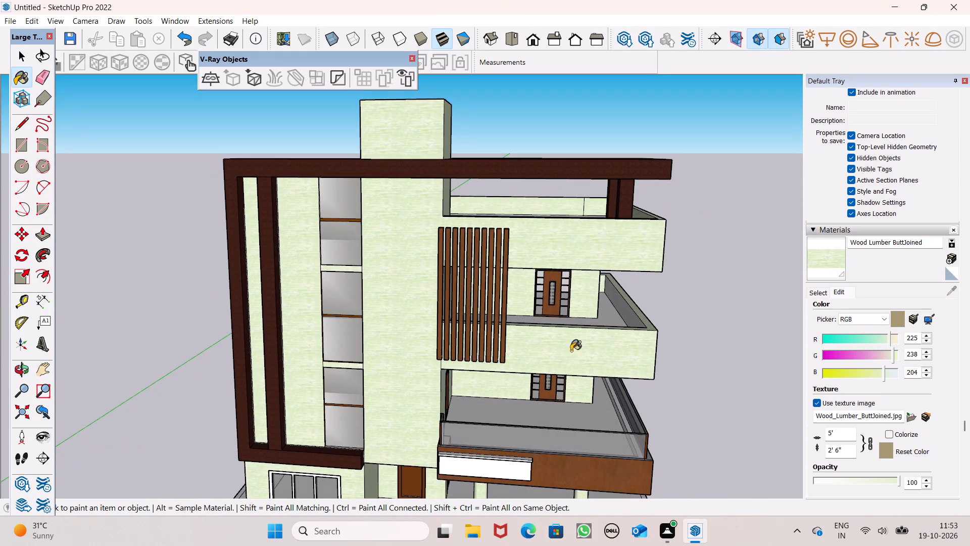
{"action": "scroll", "coordinate": [690, 290], "scroll_direction": "down", "scroll_amount": 3}
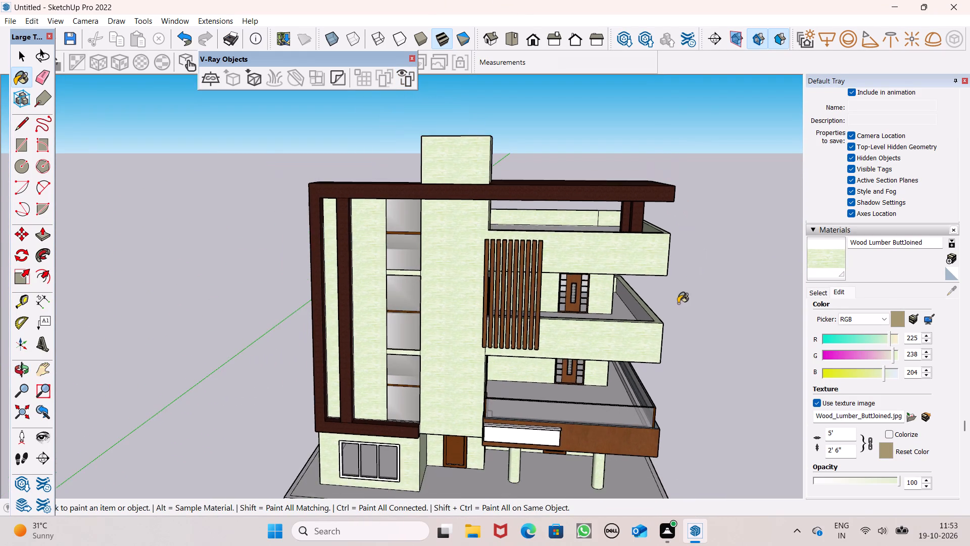
{"action": "scroll", "coordinate": [678, 303], "scroll_direction": "down", "scroll_amount": 1}
{"action": "scroll", "coordinate": [553, 256], "scroll_direction": "down", "scroll_amount": 4}
{"action": "middle_click_drag", "start_coordinate": [565, 347], "coordinate": [553, 324]}
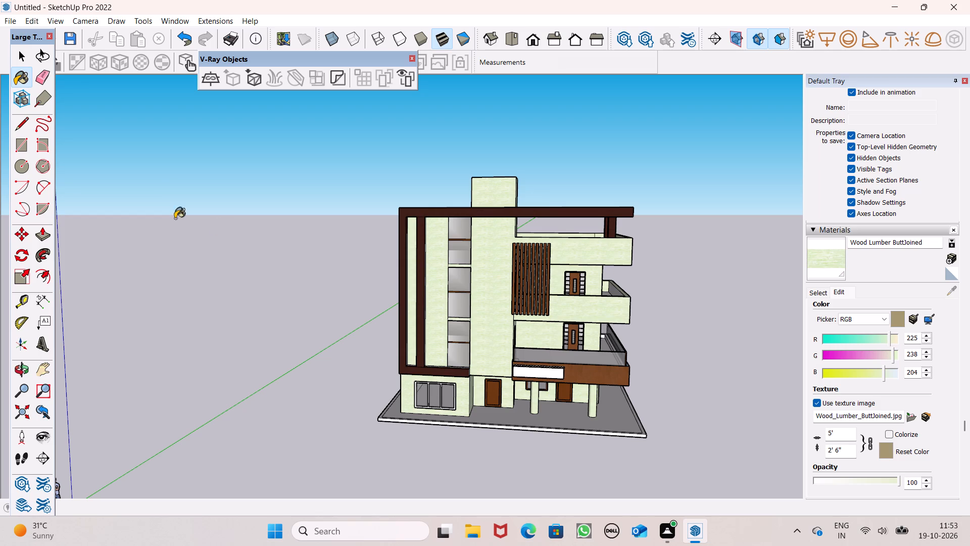
Draw two short lines across the front border strip of the plot base, marking off a gateway section in front of the columns.
{"action": "left_click", "coordinate": [19, 120]}
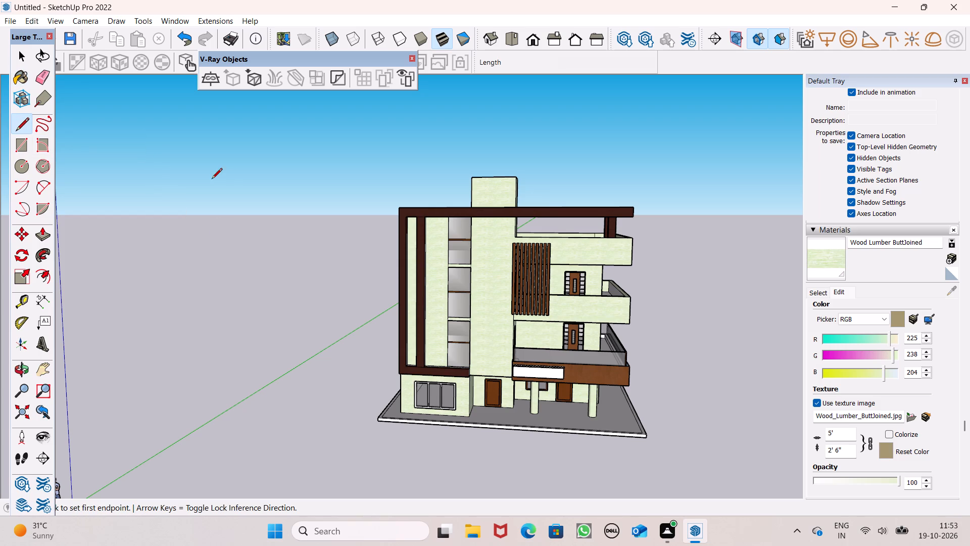
{"action": "scroll", "coordinate": [311, 187], "scroll_direction": "down", "scroll_amount": 1}
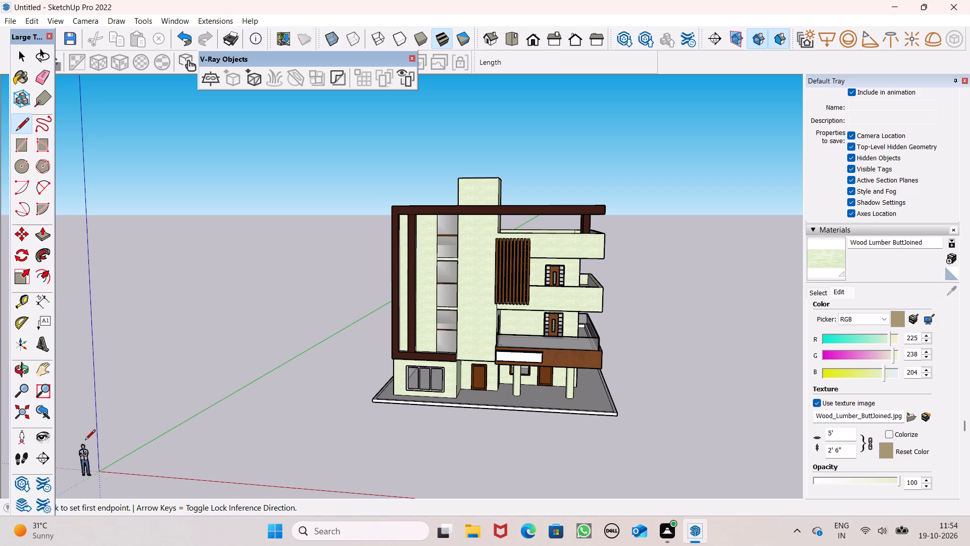
{"action": "scroll", "coordinate": [576, 395], "scroll_direction": "up", "scroll_amount": 6}
{"action": "scroll", "coordinate": [620, 425], "scroll_direction": "up", "scroll_amount": 1}
{"action": "middle_click_drag", "start_coordinate": [613, 442], "coordinate": [598, 467]}
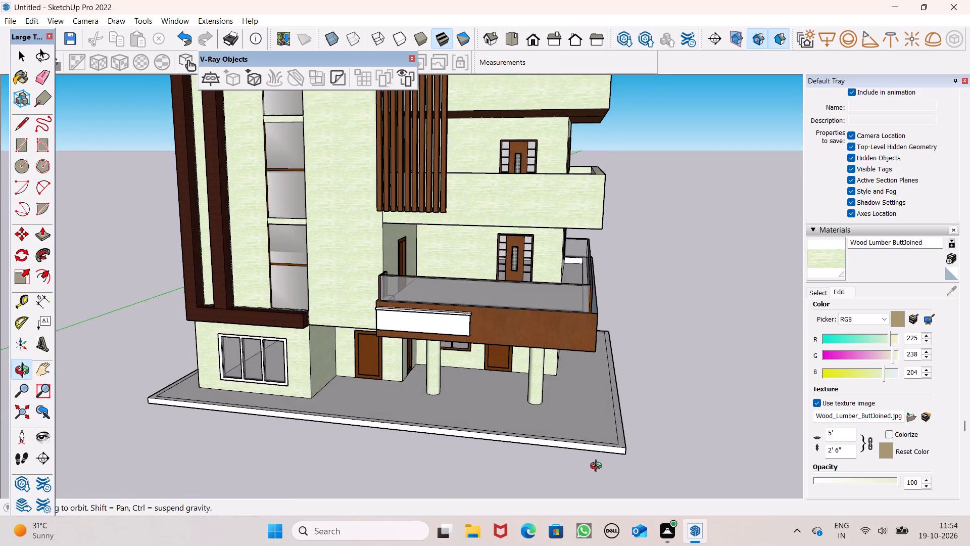
{"action": "middle_click_drag", "start_coordinate": [598, 467], "coordinate": [598, 466]}
{"action": "scroll", "coordinate": [598, 467], "scroll_direction": "up", "scroll_amount": 1}
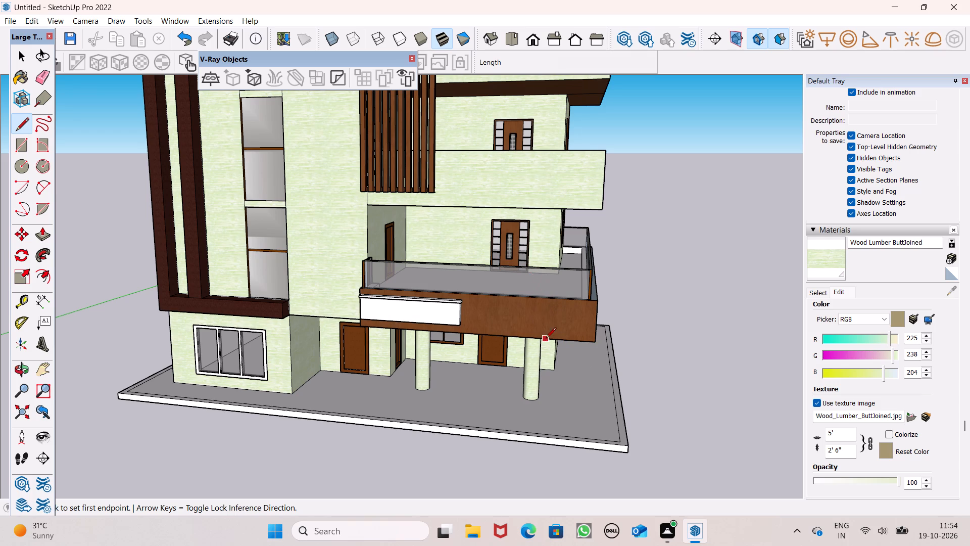
{"action": "middle_click_drag", "start_coordinate": [546, 412], "coordinate": [555, 336]}
{"action": "scroll", "coordinate": [549, 333], "scroll_direction": "down", "scroll_amount": 1}
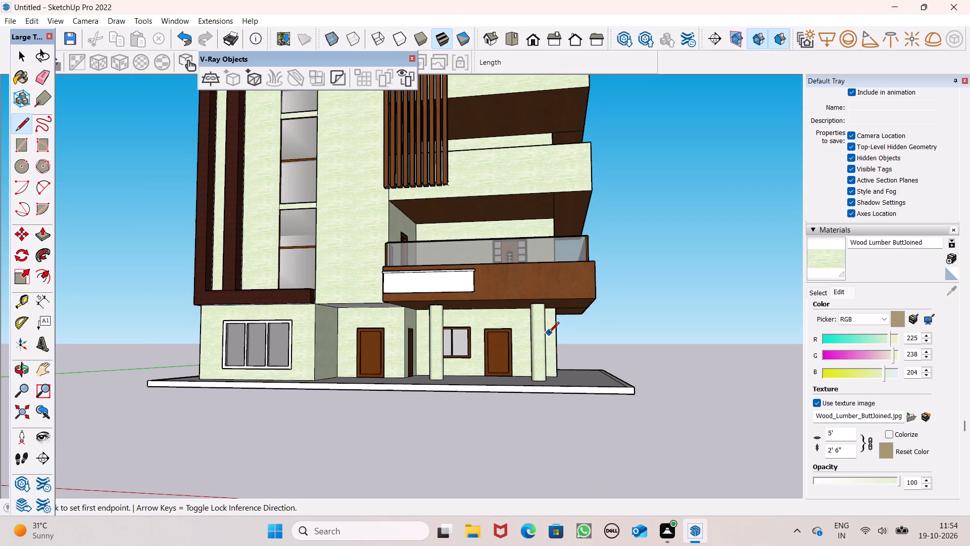
{"action": "scroll", "coordinate": [549, 333], "scroll_direction": "down", "scroll_amount": 1}
{"action": "middle_click_drag", "start_coordinate": [549, 320], "coordinate": [576, 474]}
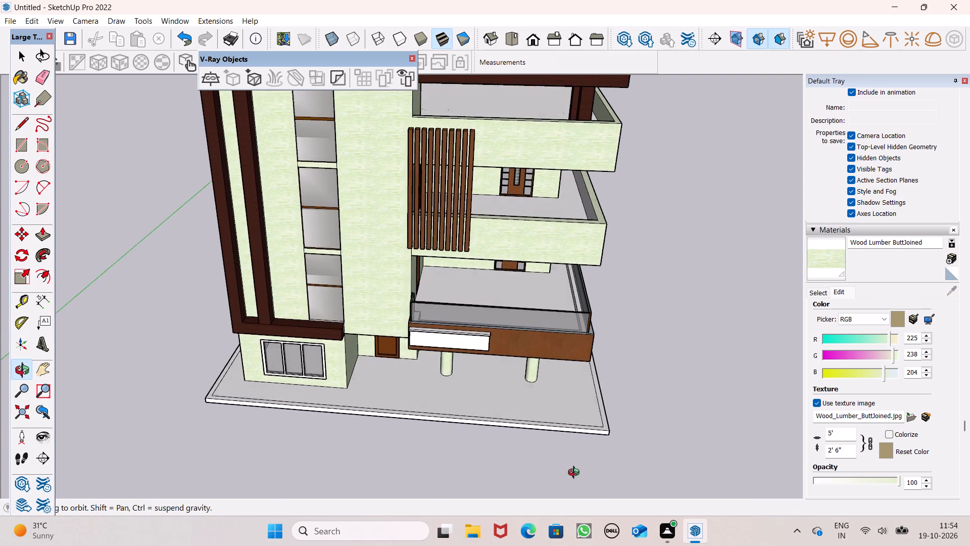
{"action": "middle_click_drag", "start_coordinate": [576, 474], "coordinate": [578, 483]}
{"action": "middle_click", "coordinate": [578, 483]}
{"action": "scroll", "coordinate": [575, 469], "scroll_direction": "up", "scroll_amount": 5}
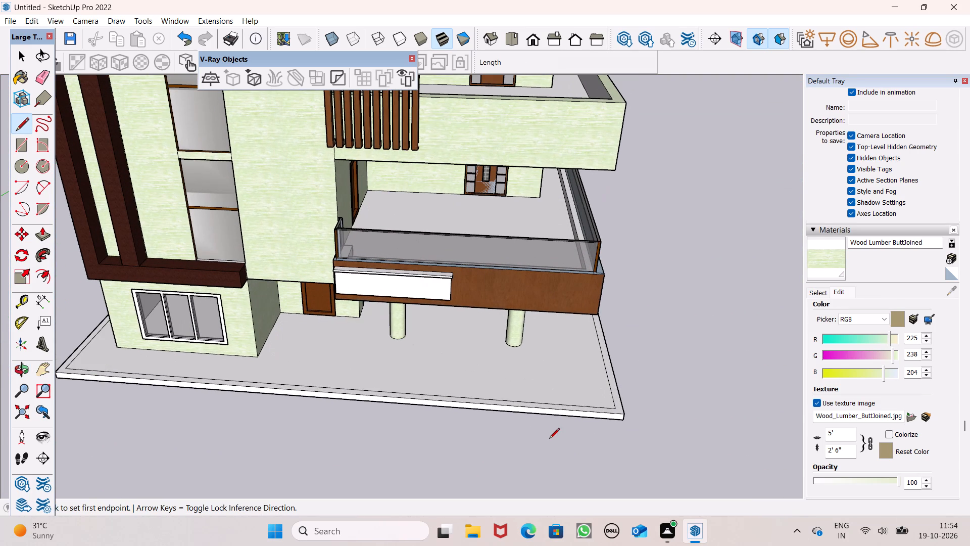
{"action": "scroll", "coordinate": [516, 409], "scroll_direction": "up", "scroll_amount": 5}
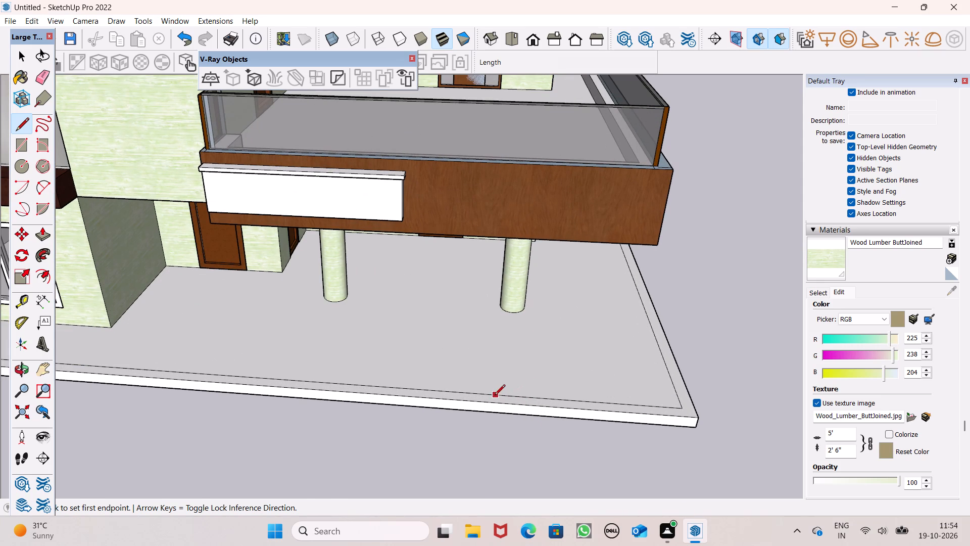
{"action": "left_click", "coordinate": [495, 396]}
{"action": "left_click", "coordinate": [493, 407]}
{"action": "scroll", "coordinate": [590, 381], "scroll_direction": "down", "scroll_amount": 1}
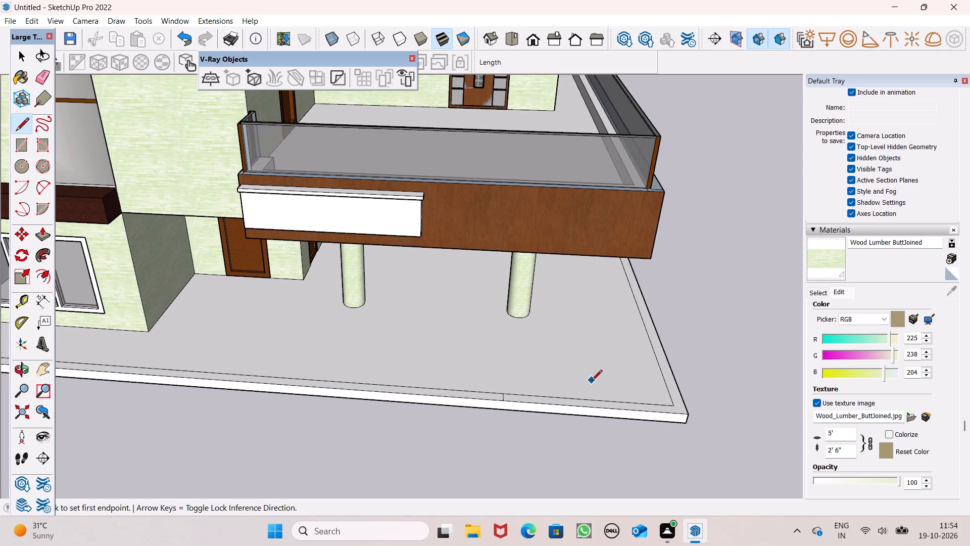
{"action": "scroll", "coordinate": [592, 381], "scroll_direction": "down", "scroll_amount": 1}
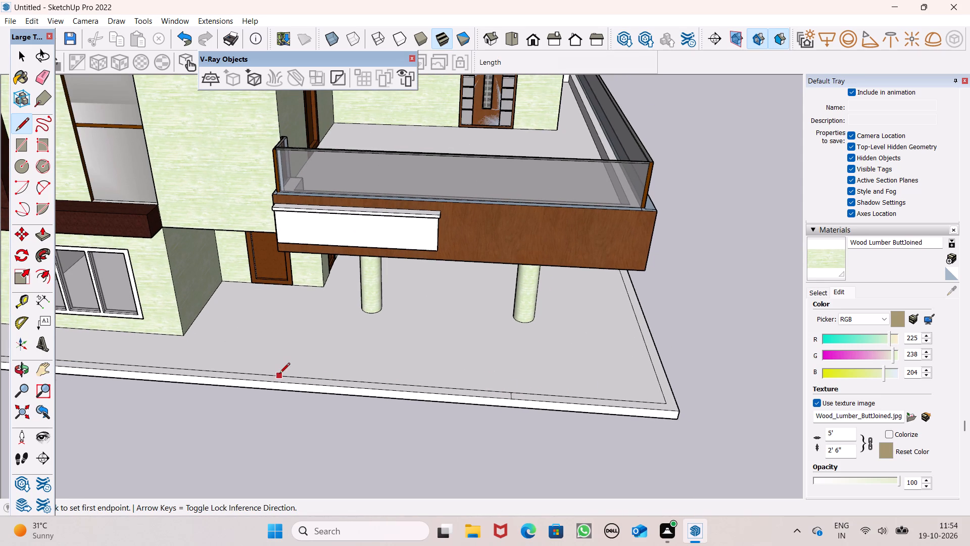
{"action": "left_click", "coordinate": [279, 374]}
{"action": "left_click", "coordinate": [278, 383]}
Push/Pull the plot's border strip up 6' to form the boundary wall, leaving the marked gateway section open.
{"action": "scroll", "coordinate": [427, 351], "scroll_direction": "down", "scroll_amount": 3}
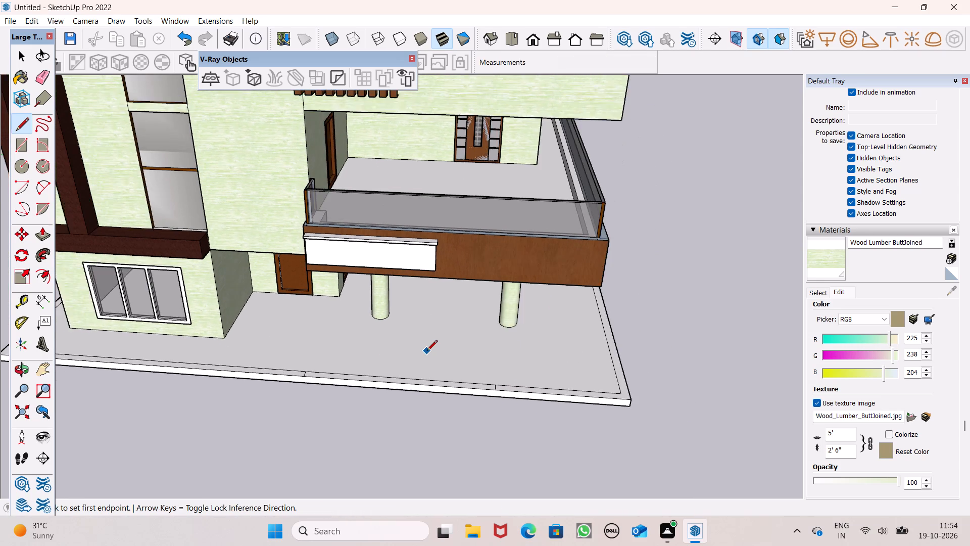
{"action": "scroll", "coordinate": [427, 351], "scroll_direction": "down", "scroll_amount": 1}
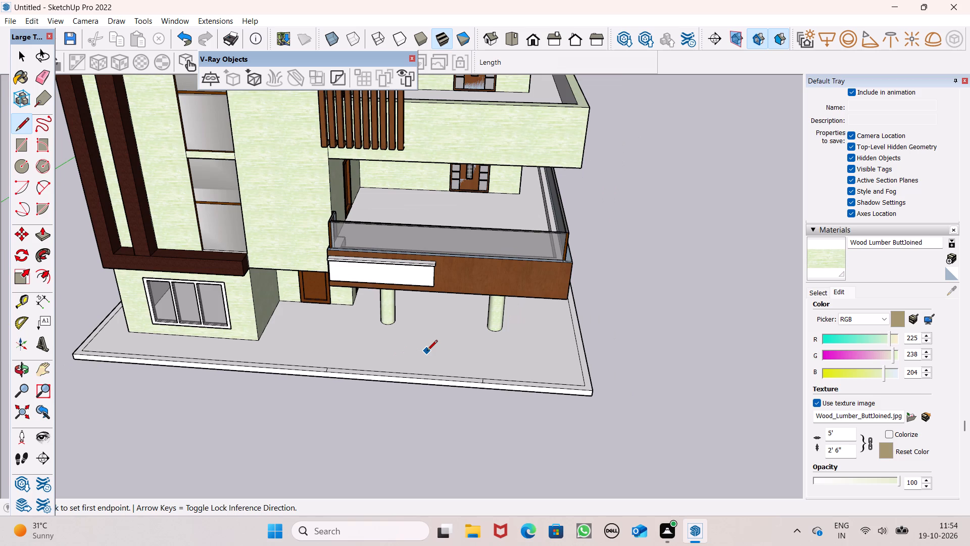
{"action": "scroll", "coordinate": [427, 351], "scroll_direction": "down", "scroll_amount": 1}
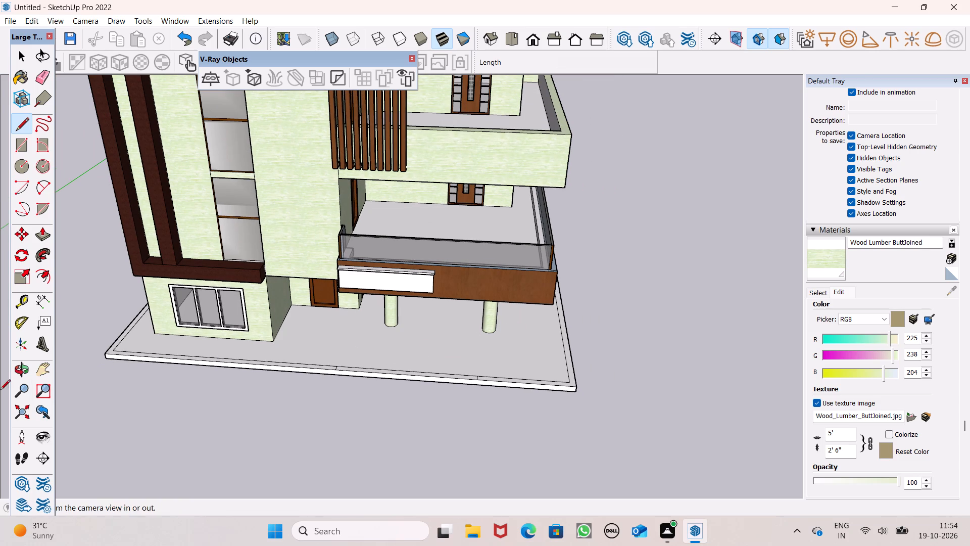
{"action": "left_click", "coordinate": [40, 241]}
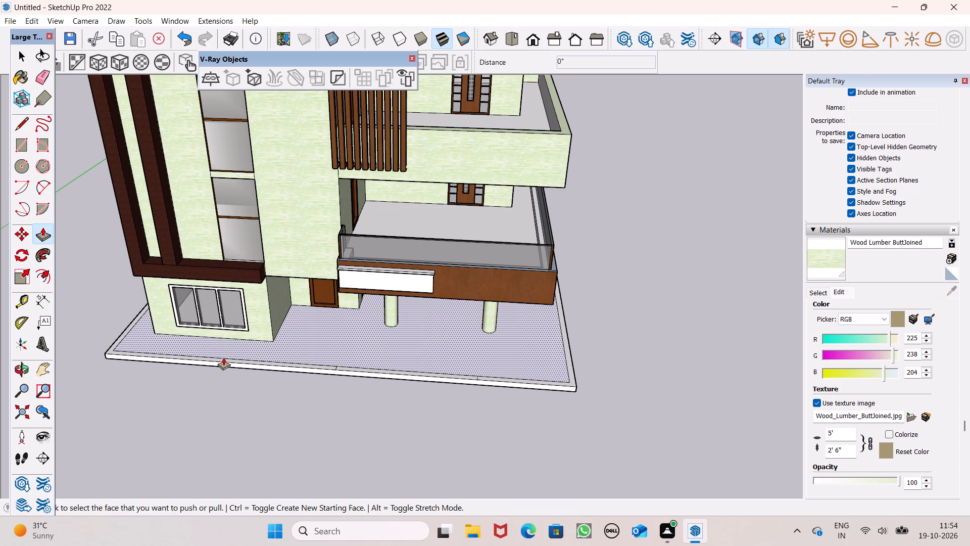
{"action": "left_click_drag", "start_coordinate": [224, 359], "coordinate": [213, 324]}
{"action": "type", "text": "6'"}
{"action": "key", "text": "Return"}
{"action": "key", "text": "space"}
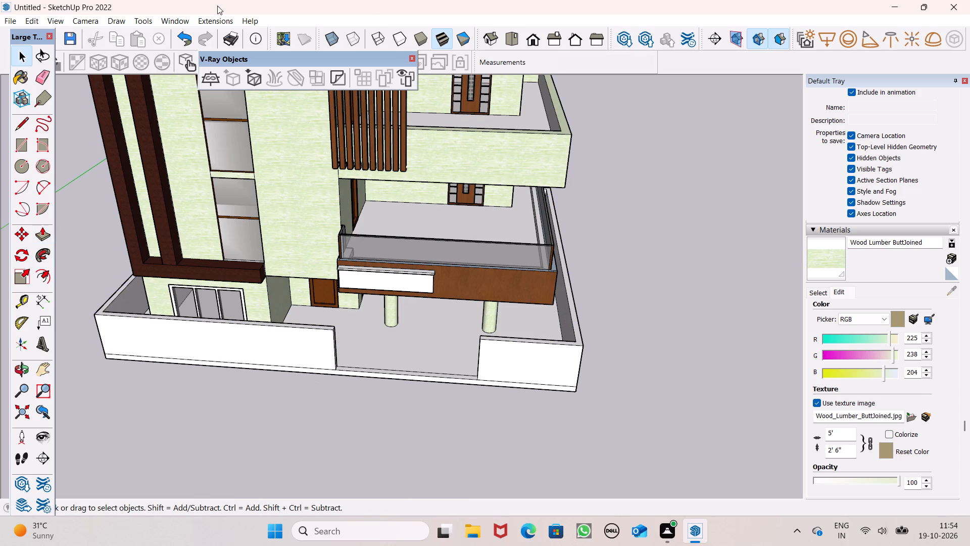
Draw a rectangle about 2' 3" high on the front boundary wall near its window-side end, rising from the base line.
{"action": "middle_click_drag", "start_coordinate": [81, 102], "coordinate": [126, 62]}
{"action": "left_click", "coordinate": [19, 124]}
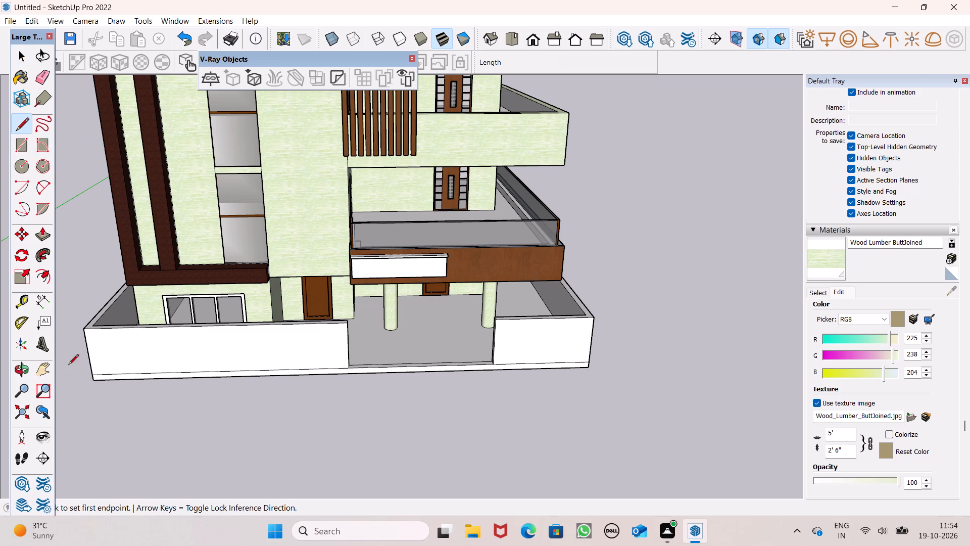
{"action": "scroll", "coordinate": [150, 362], "scroll_direction": "up", "scroll_amount": 1}
{"action": "middle_click_drag", "start_coordinate": [150, 362], "coordinate": [93, 297]}
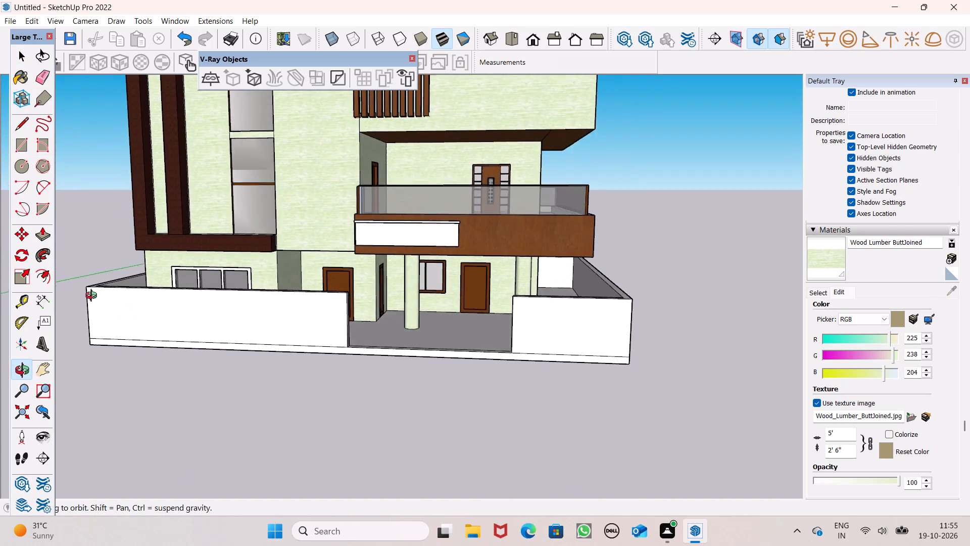
{"action": "middle_click_drag", "start_coordinate": [93, 297], "coordinate": [88, 287]}
{"action": "scroll", "coordinate": [109, 316], "scroll_direction": "up", "scroll_amount": 6}
{"action": "middle_click_drag", "start_coordinate": [147, 358], "coordinate": [141, 399]}
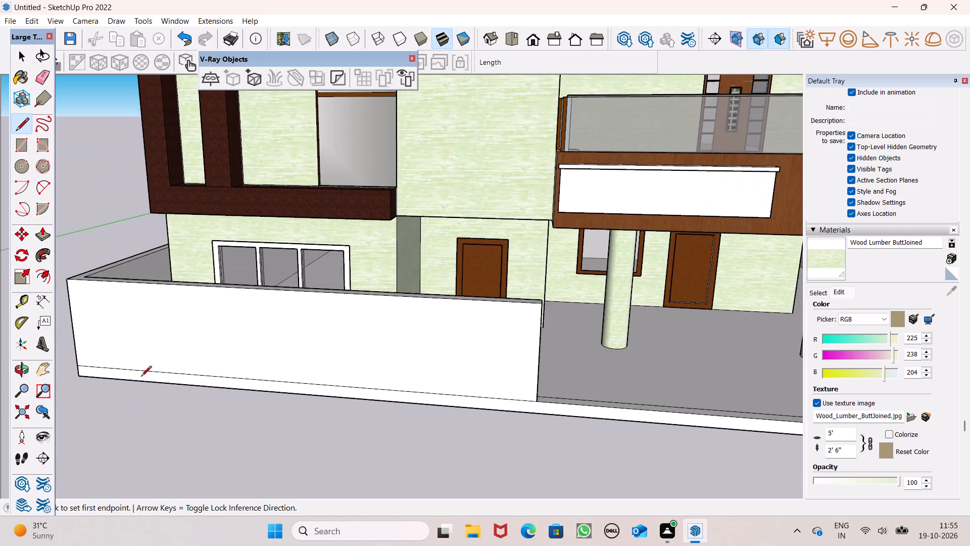
{"action": "scroll", "coordinate": [138, 370], "scroll_direction": "up", "scroll_amount": 5}
{"action": "left_click_drag", "start_coordinate": [127, 368], "coordinate": [127, 362]}
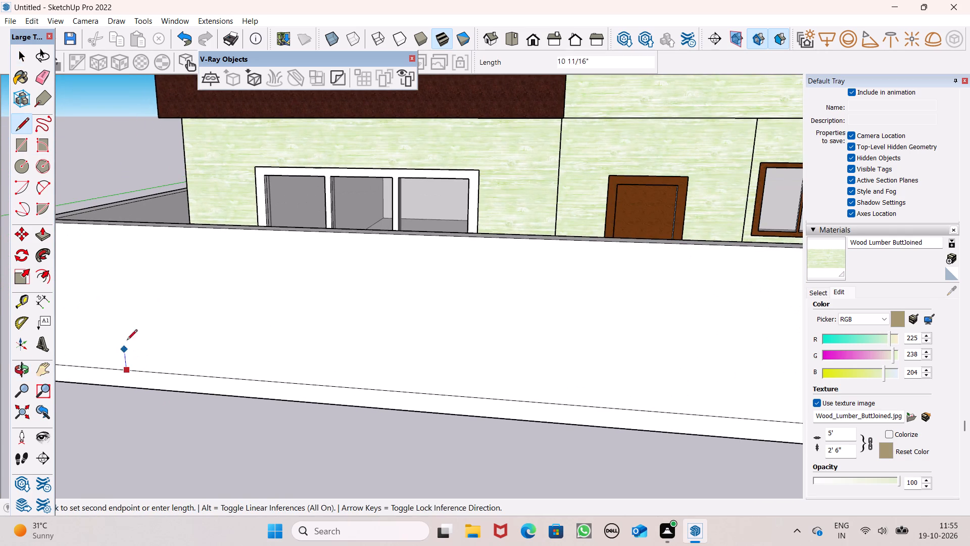
{"action": "left_click", "coordinate": [117, 317]}
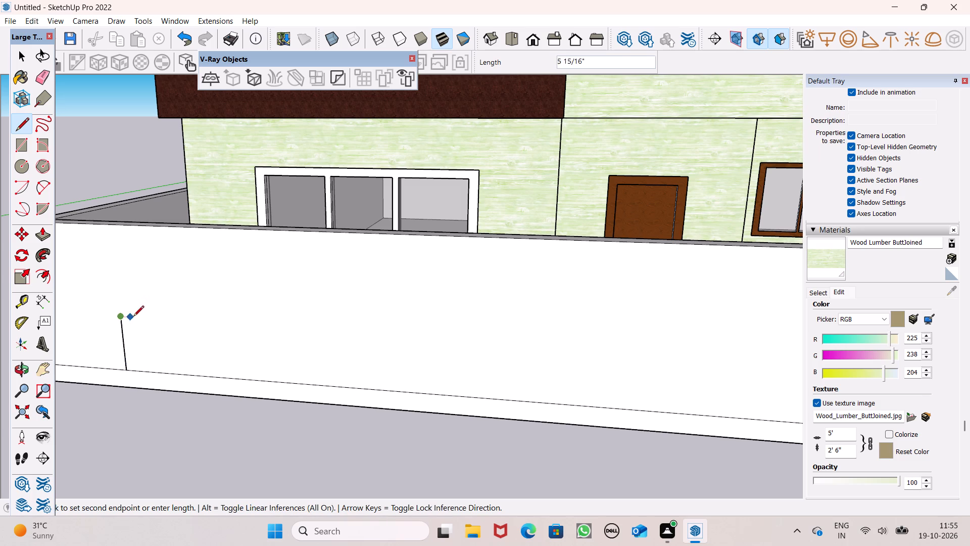
{"action": "left_click", "coordinate": [225, 326]}
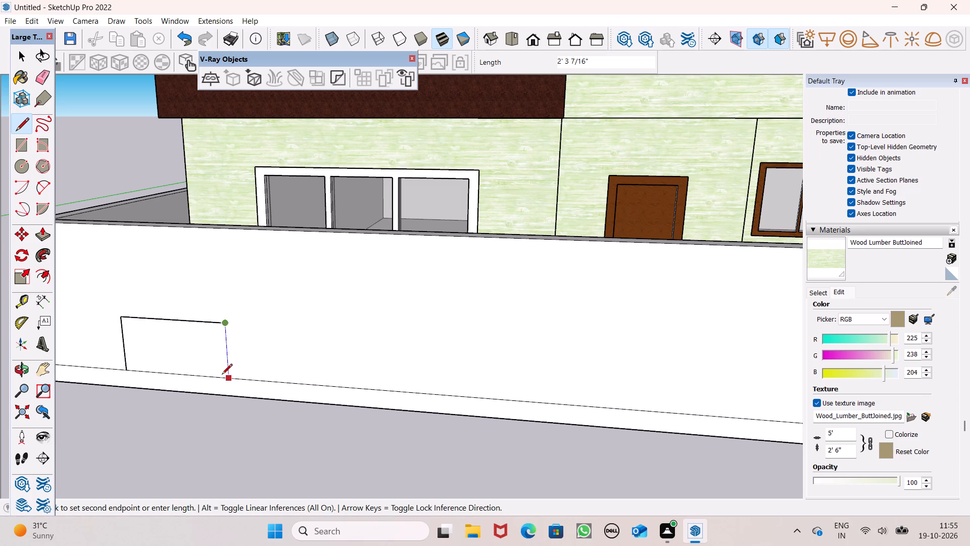
{"action": "left_click", "coordinate": [222, 375]}
{"action": "scroll", "coordinate": [283, 330], "scroll_direction": "down", "scroll_amount": 9}
{"action": "middle_click_drag", "start_coordinate": [282, 342], "coordinate": [301, 349]}
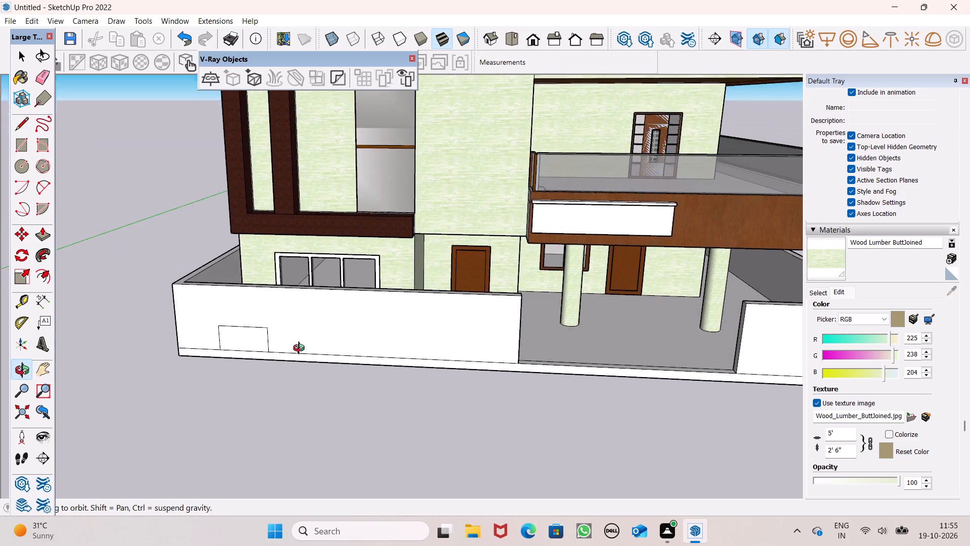
{"action": "middle_click_drag", "start_coordinate": [301, 349], "coordinate": [303, 353]}
{"action": "scroll", "coordinate": [282, 299], "scroll_direction": "up", "scroll_amount": 5}
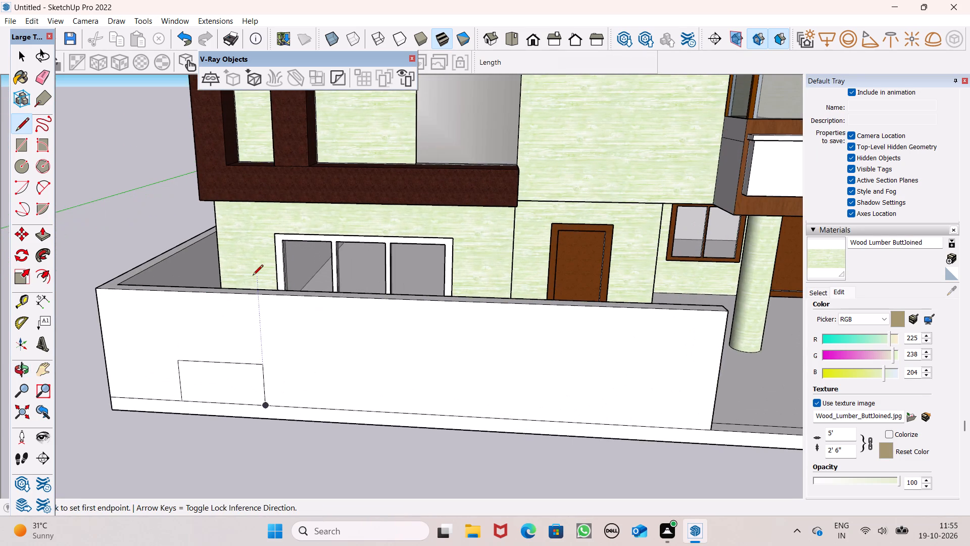
Draw a vertical line about 3' 8 9/16" long from the rectangle's top midpoint to the top edge of the front boundary wall.
{"action": "scroll", "coordinate": [253, 276], "scroll_direction": "up", "scroll_amount": 4}
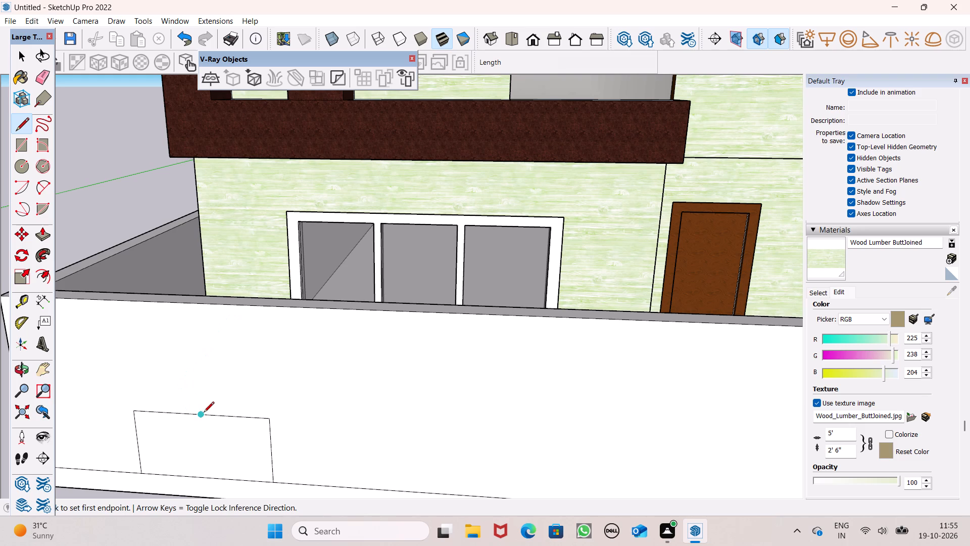
{"action": "left_click_drag", "start_coordinate": [204, 413], "coordinate": [216, 368]}
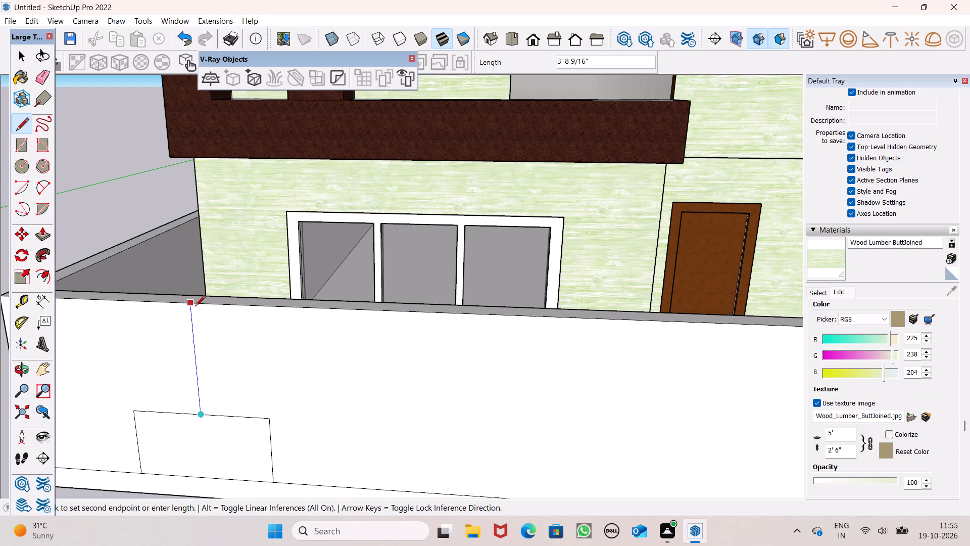
{"action": "left_click", "coordinate": [195, 307]}
Extend a line from the rectangle's top corner along the wall toward the gateway, and drop it 2' 3 7/16" to the base line.
{"action": "scroll", "coordinate": [223, 252], "scroll_direction": "down", "scroll_amount": 6}
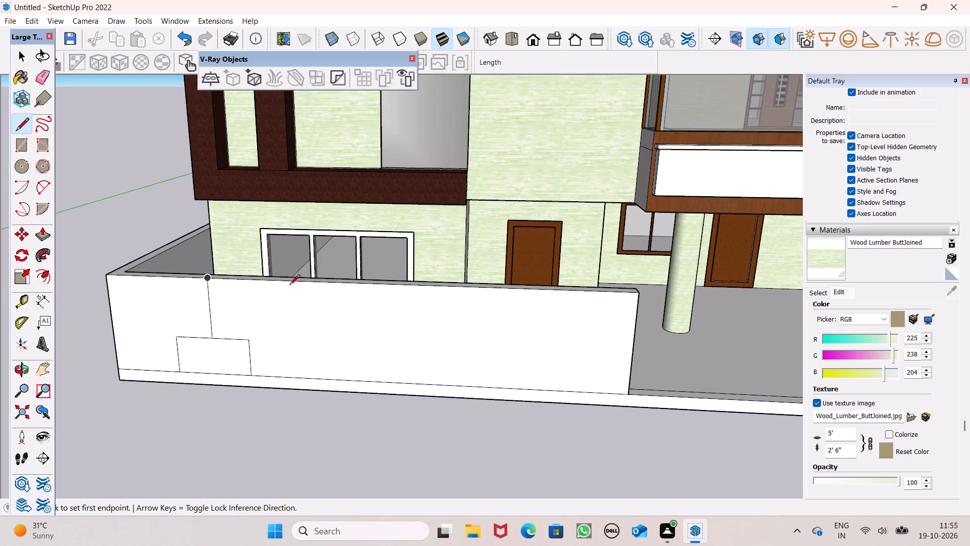
{"action": "scroll", "coordinate": [287, 282], "scroll_direction": "down", "scroll_amount": 1}
{"action": "scroll", "coordinate": [336, 318], "scroll_direction": "down", "scroll_amount": 1}
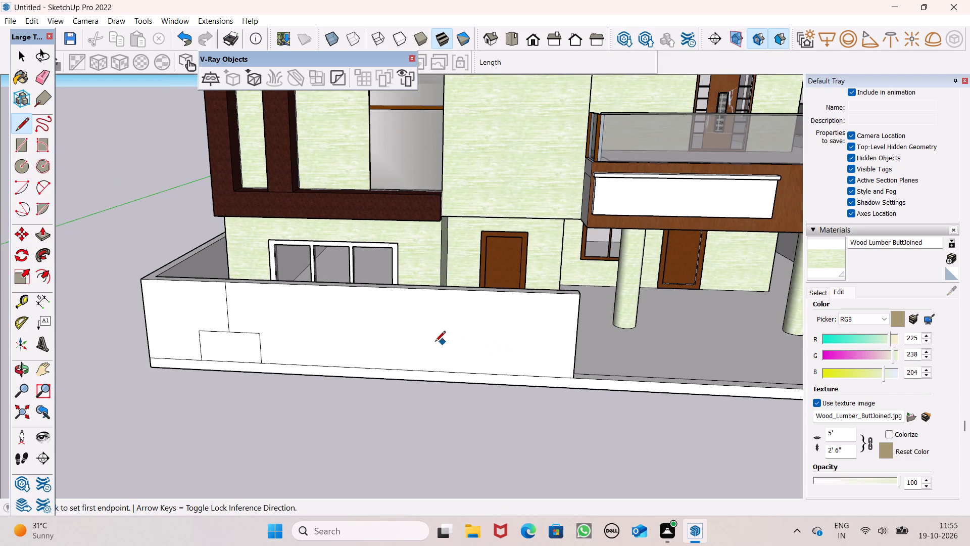
{"action": "scroll", "coordinate": [409, 343], "scroll_direction": "down", "scroll_amount": 1}
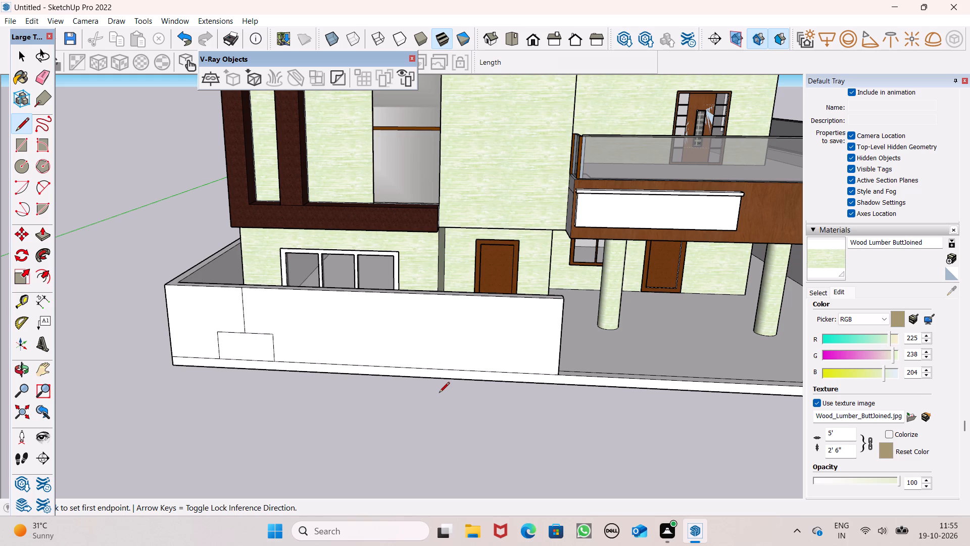
{"action": "scroll", "coordinate": [485, 377], "scroll_direction": "down", "scroll_amount": 5}
{"action": "scroll", "coordinate": [497, 390], "scroll_direction": "up", "scroll_amount": 1}
{"action": "middle_click_drag", "start_coordinate": [497, 390], "coordinate": [489, 400]}
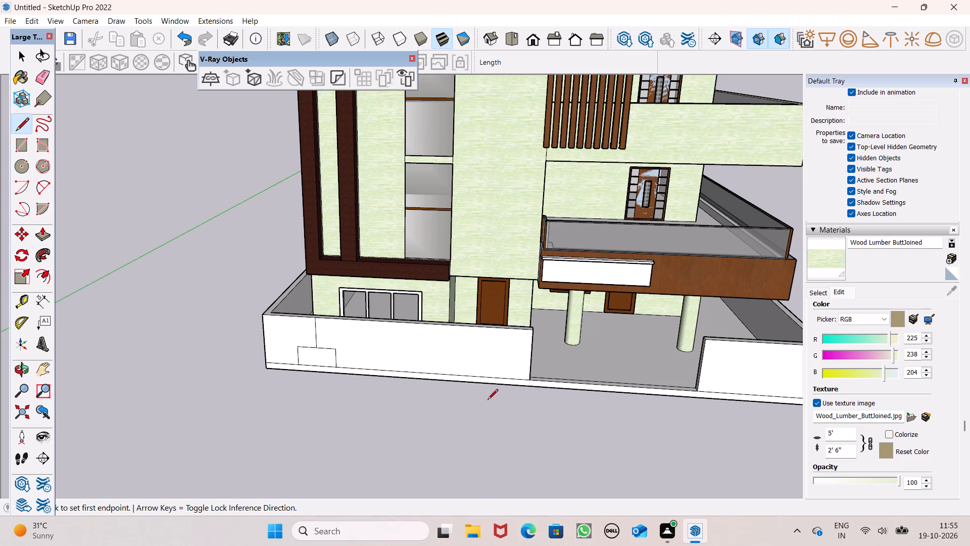
{"action": "scroll", "coordinate": [494, 373], "scroll_direction": "up", "scroll_amount": 7}
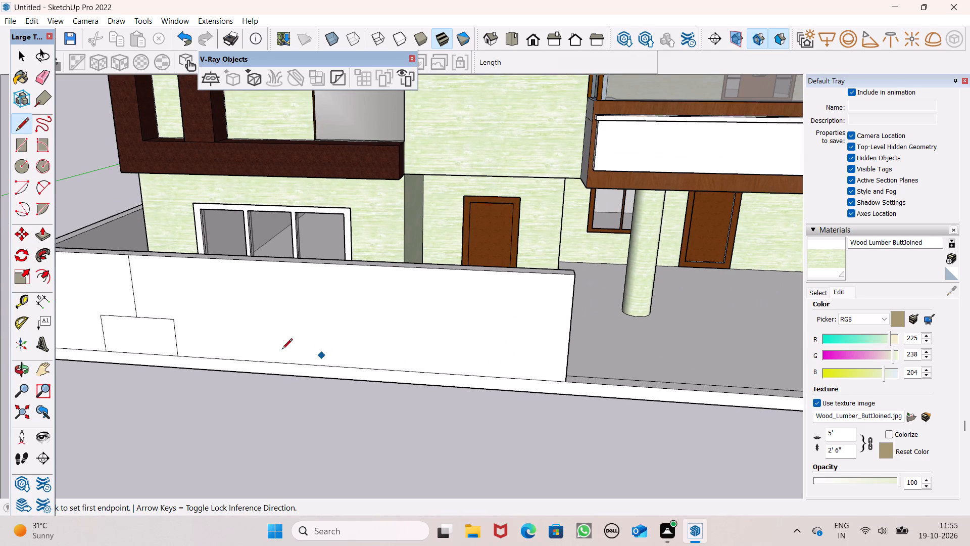
{"action": "left_click", "coordinate": [173, 317]}
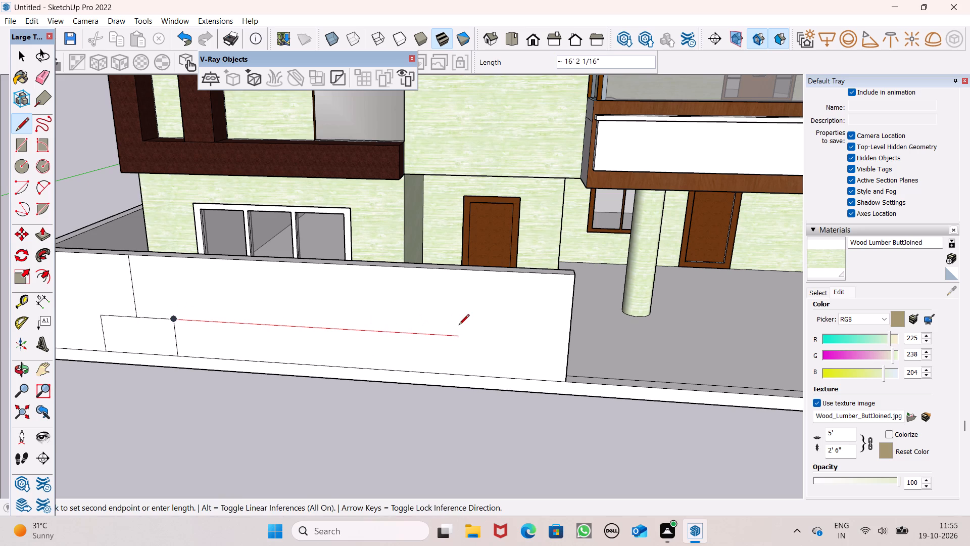
{"action": "scroll", "coordinate": [464, 326], "scroll_direction": "up", "scroll_amount": 2}
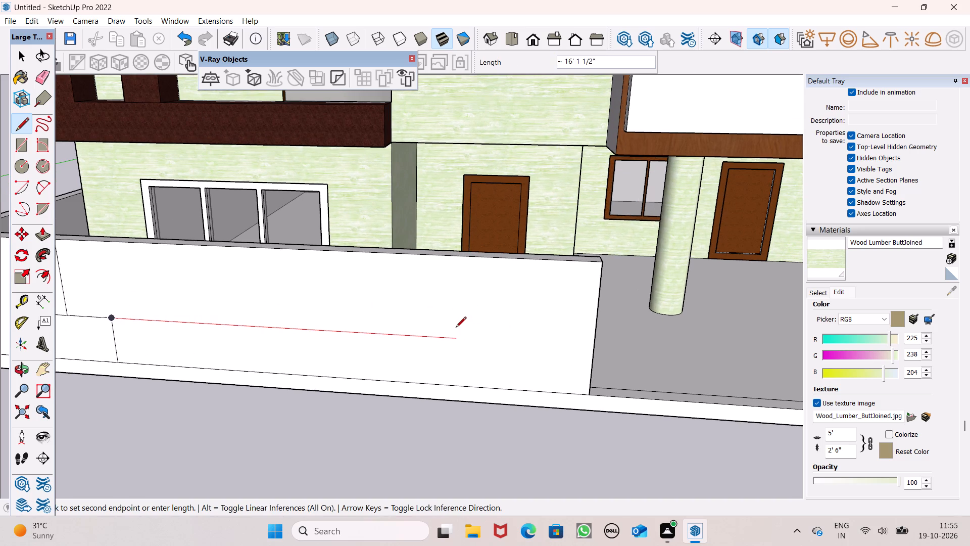
{"action": "left_click", "coordinate": [450, 331]}
{"action": "left_click", "coordinate": [446, 383]}
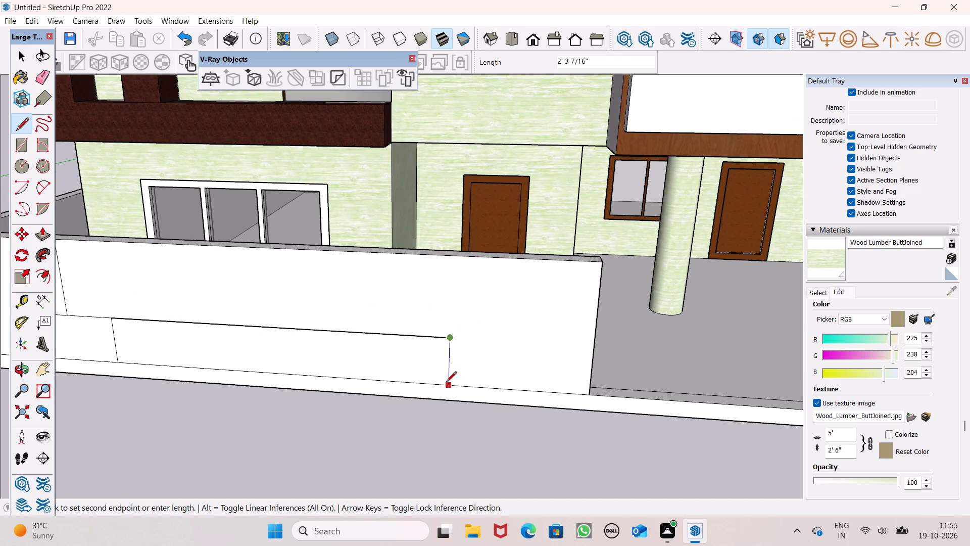
Close off a second rectangle at the gateway end with a vertical line, and erase the line connecting the two rectangles.
{"action": "left_click", "coordinate": [387, 334]}
{"action": "left_click", "coordinate": [389, 375]}
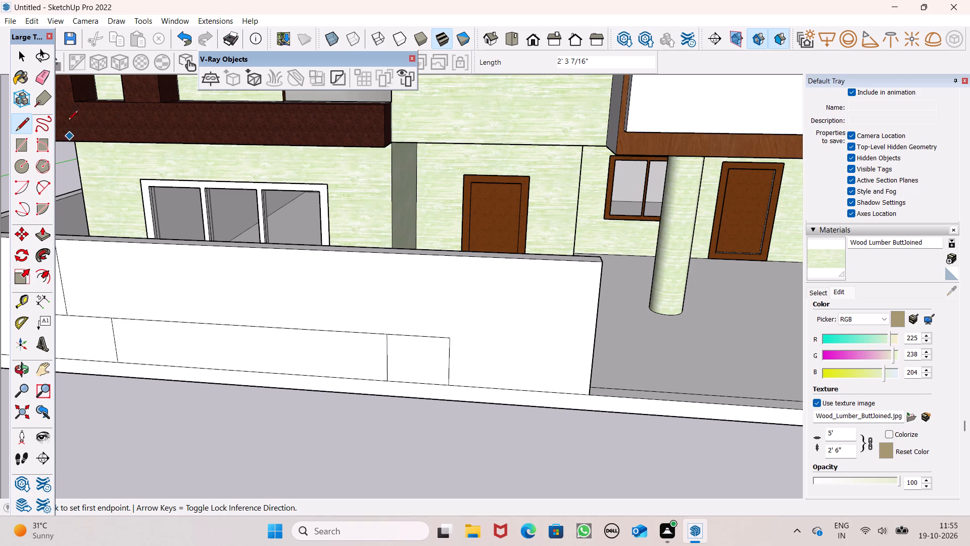
{"action": "left_click", "coordinate": [53, 77]}
{"action": "left_click_drag", "start_coordinate": [249, 308], "coordinate": [265, 349]}
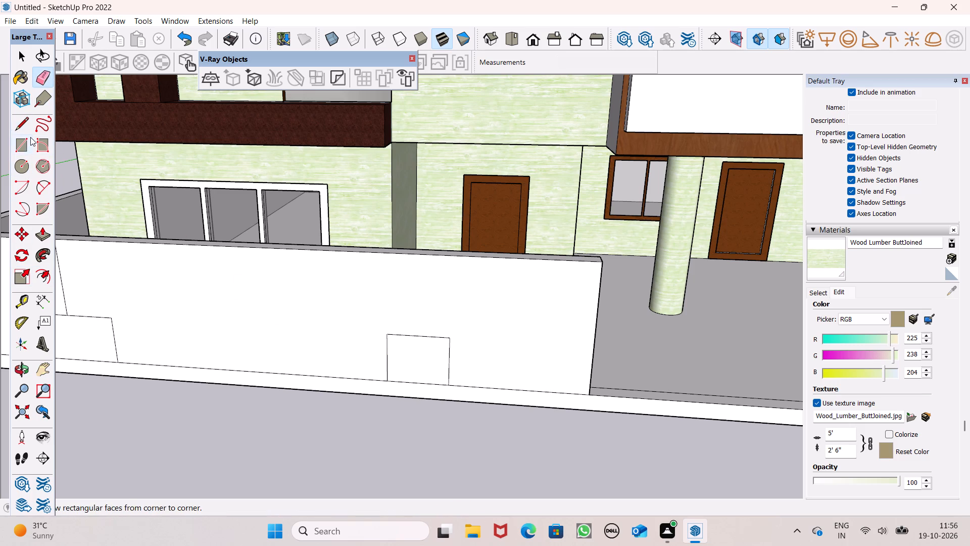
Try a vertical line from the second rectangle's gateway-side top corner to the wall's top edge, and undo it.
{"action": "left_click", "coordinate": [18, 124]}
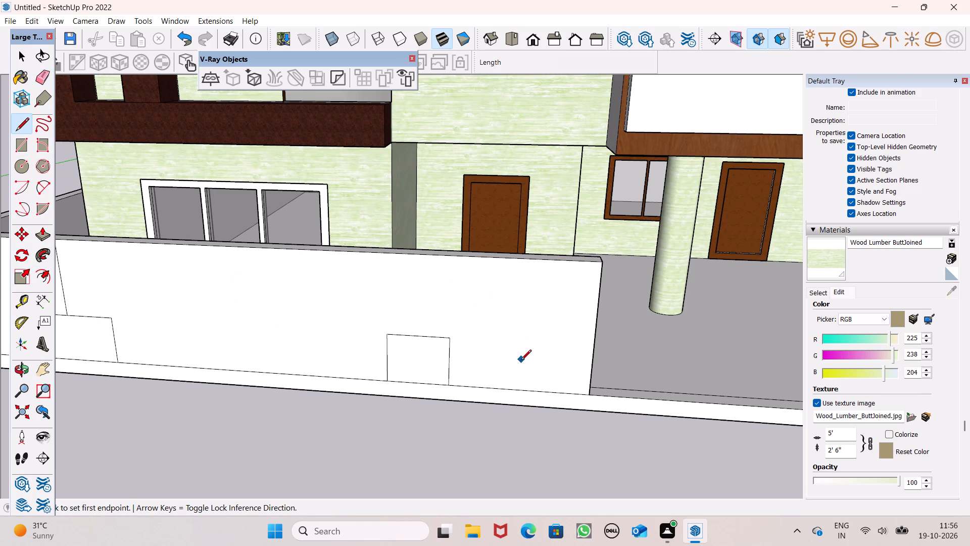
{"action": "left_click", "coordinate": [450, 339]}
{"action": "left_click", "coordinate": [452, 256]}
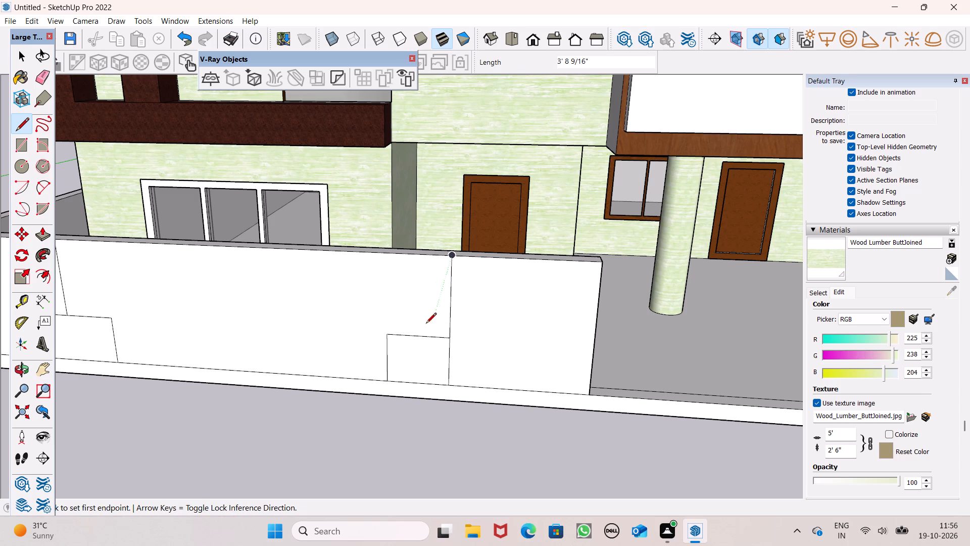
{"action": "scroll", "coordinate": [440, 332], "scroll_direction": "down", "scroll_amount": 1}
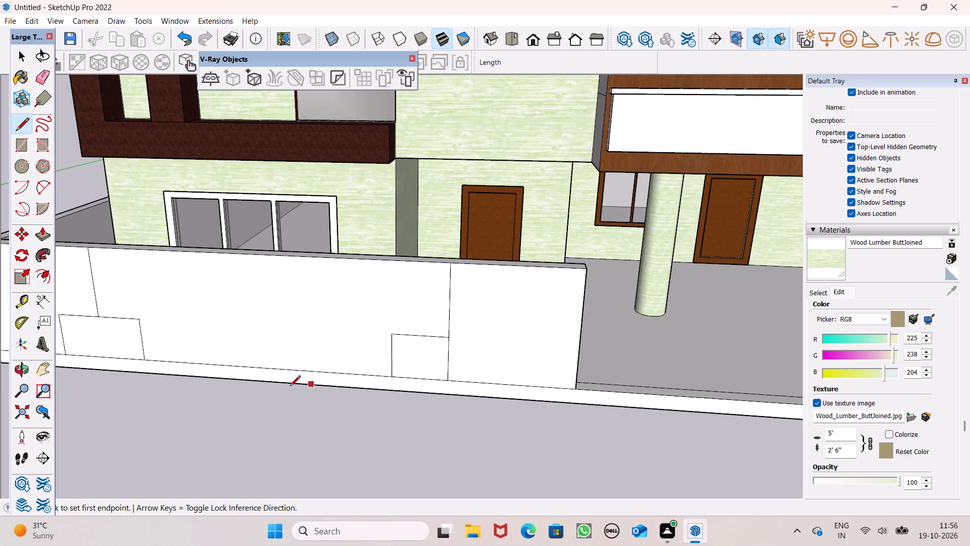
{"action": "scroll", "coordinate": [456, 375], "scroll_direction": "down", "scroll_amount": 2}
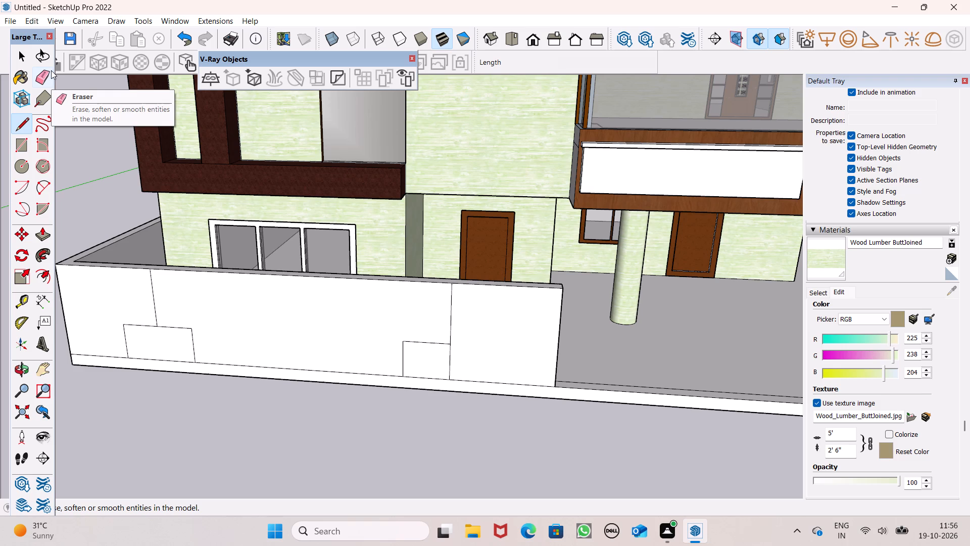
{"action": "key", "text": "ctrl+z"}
Draw a vertical line about 3' 8 9/16" long from the second rectangle's top midpoint to the wall's top edge.
{"action": "left_click", "coordinate": [24, 128]}
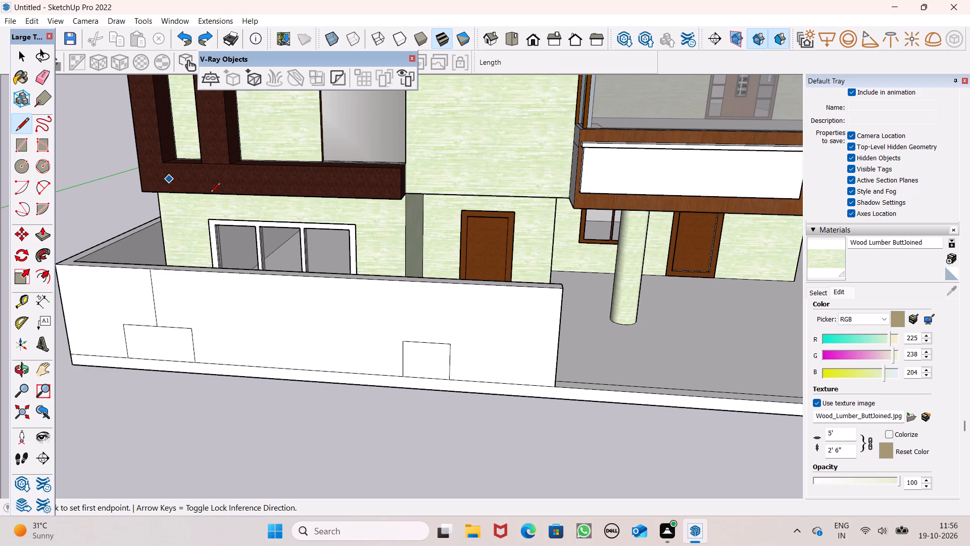
{"action": "left_click", "coordinate": [425, 343]}
{"action": "left_click", "coordinate": [427, 285]}
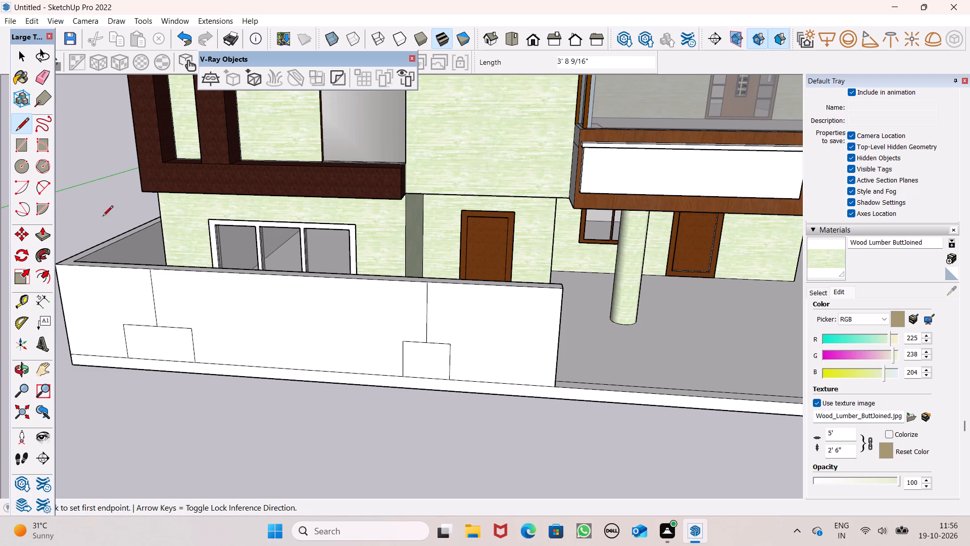
Draw a full-height vertical strip about 7 5/8" wide and 6' high on the front wall, between the two rectangles.
{"action": "scroll", "coordinate": [366, 265], "scroll_direction": "down", "scroll_amount": 1}
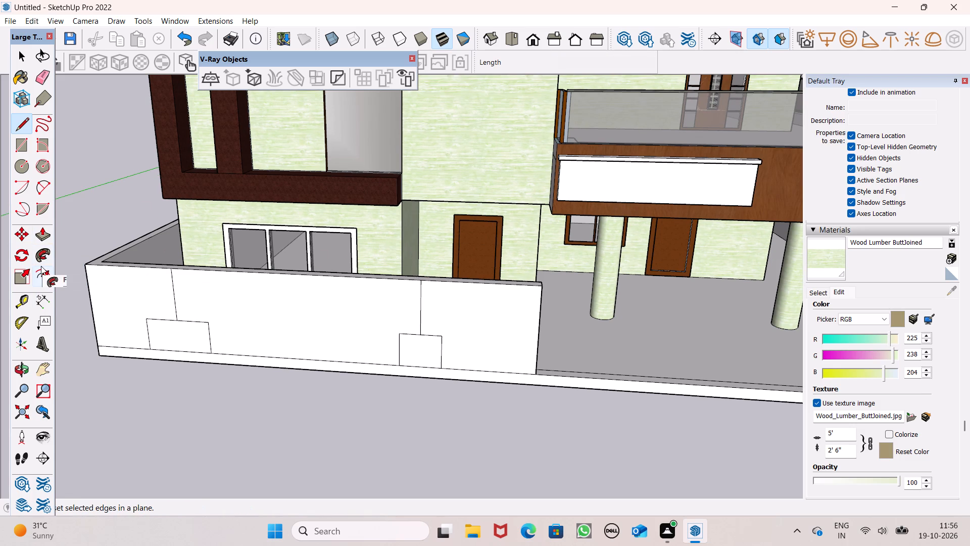
{"action": "middle_click_drag", "start_coordinate": [66, 303], "coordinate": [77, 345]}
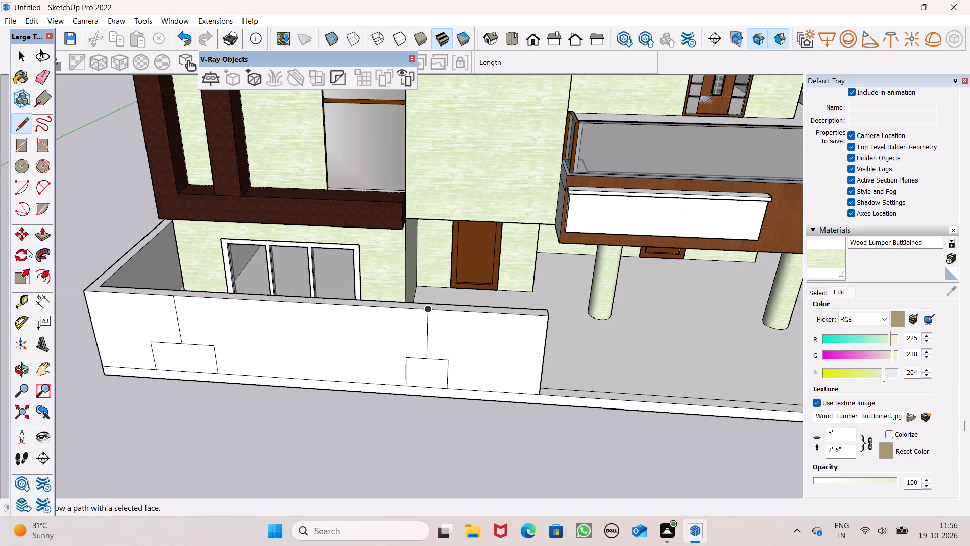
{"action": "left_click", "coordinate": [21, 144]}
{"action": "middle_click_drag", "start_coordinate": [151, 296], "coordinate": [155, 270]}
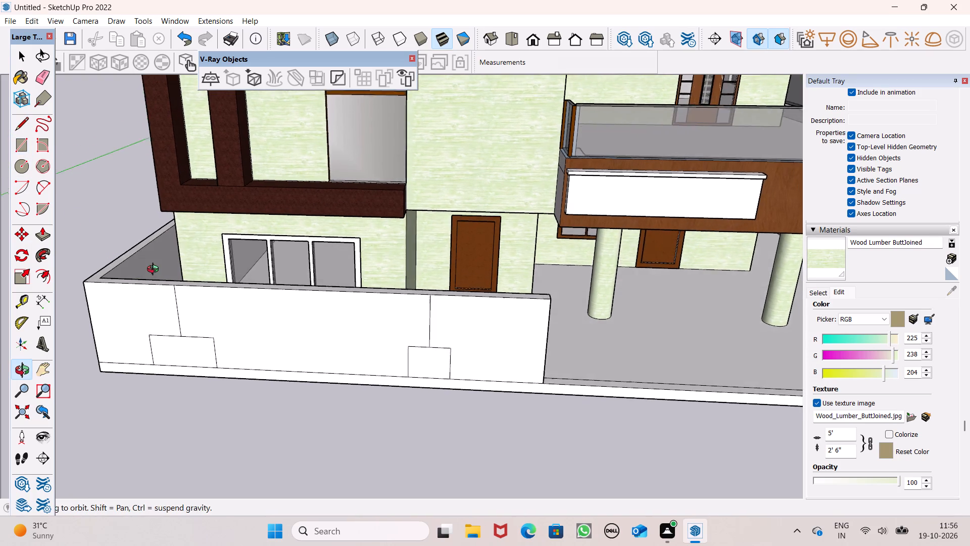
{"action": "middle_click_drag", "start_coordinate": [155, 270], "coordinate": [159, 269]}
{"action": "scroll", "coordinate": [156, 269], "scroll_direction": "up", "scroll_amount": 1}
{"action": "scroll", "coordinate": [221, 316], "scroll_direction": "up", "scroll_amount": 5}
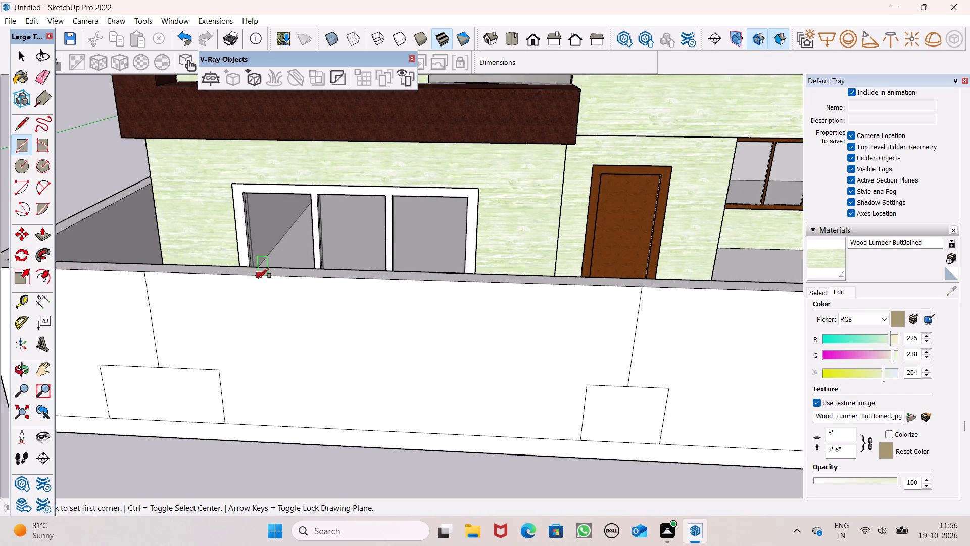
{"action": "left_click", "coordinate": [259, 278]}
{"action": "scroll", "coordinate": [289, 419], "scroll_direction": "up", "scroll_amount": 2}
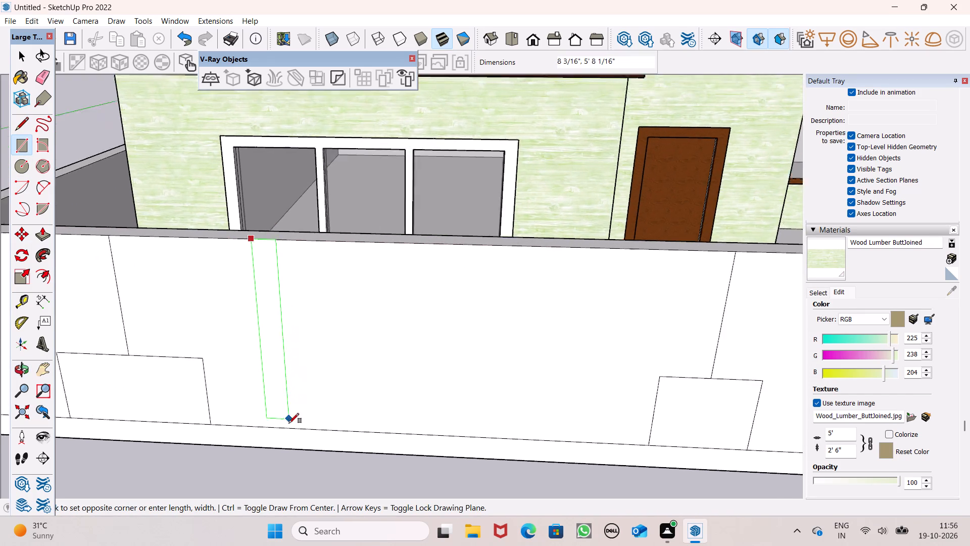
{"action": "scroll", "coordinate": [289, 423], "scroll_direction": "up", "scroll_amount": 3}
{"action": "left_click", "coordinate": [288, 426]}
Copy the vertical strip twice along the front wall toward the gateway, leaving a gap between strips.
{"action": "key", "text": "space"}
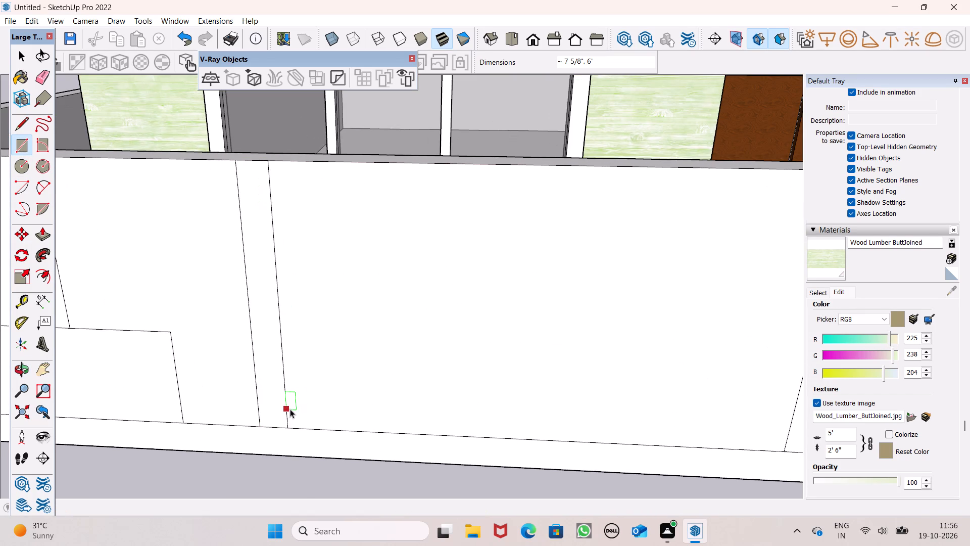
{"action": "double_click", "coordinate": [279, 402]}
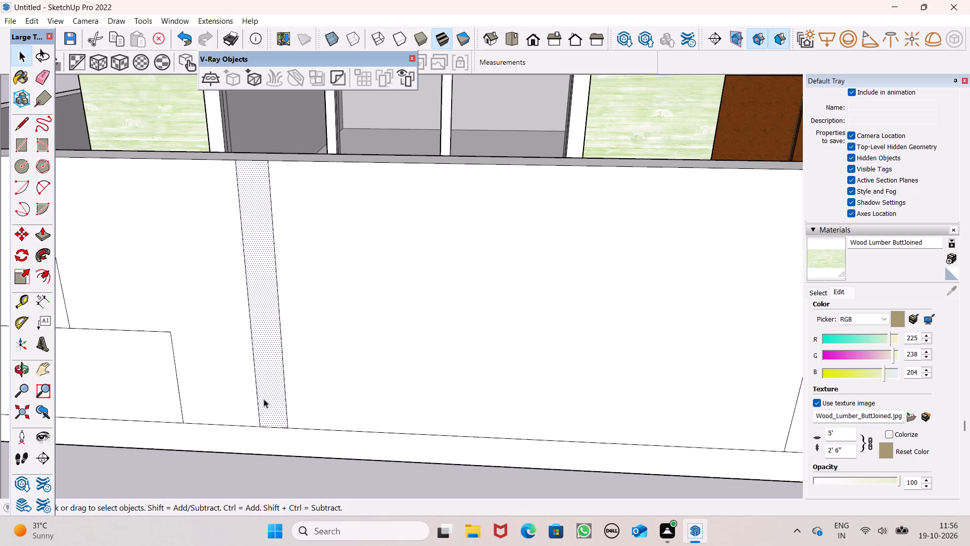
{"action": "double_click", "coordinate": [264, 399]}
{"action": "key", "text": "m"}
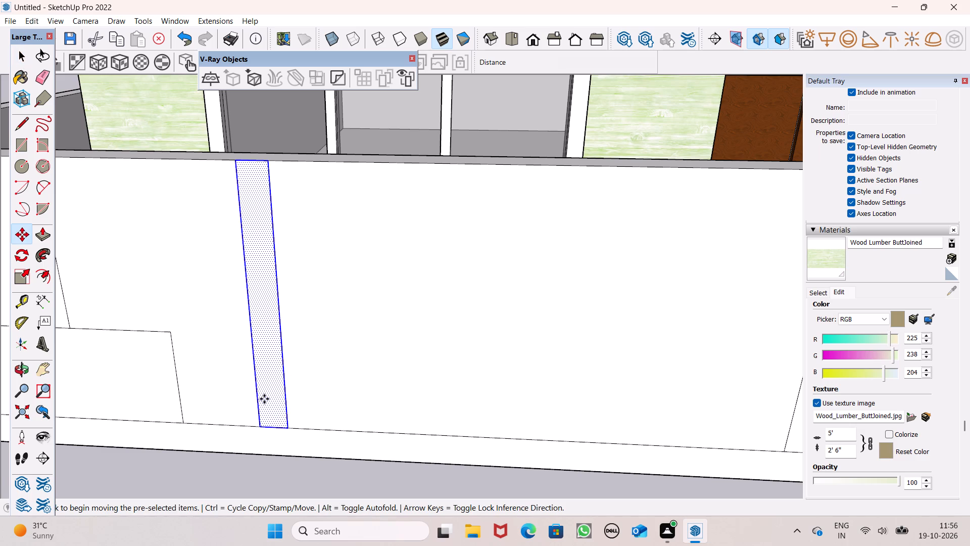
{"action": "key", "text": "Return"}
{"action": "left_click_drag", "start_coordinate": [286, 418], "coordinate": [316, 413]}
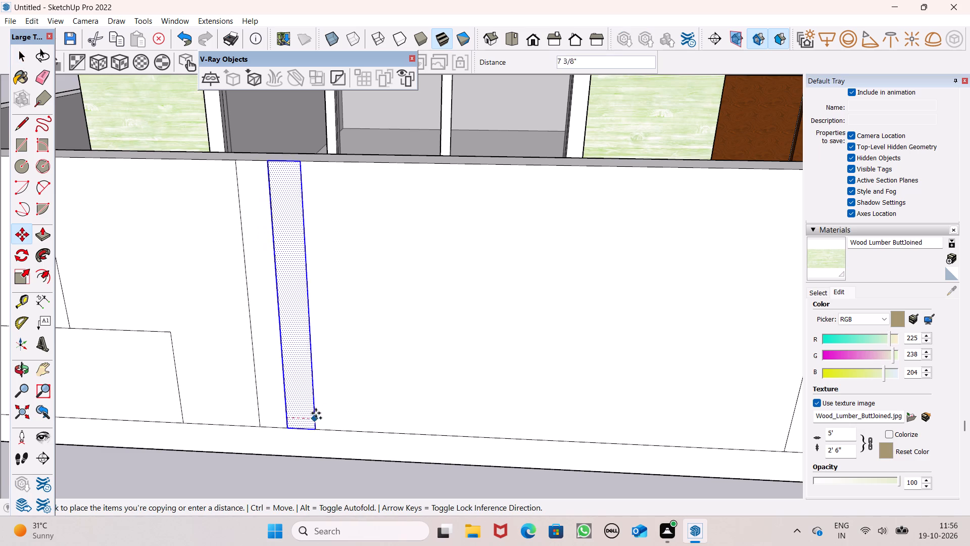
{"action": "left_click_drag", "start_coordinate": [316, 413], "coordinate": [337, 416]}
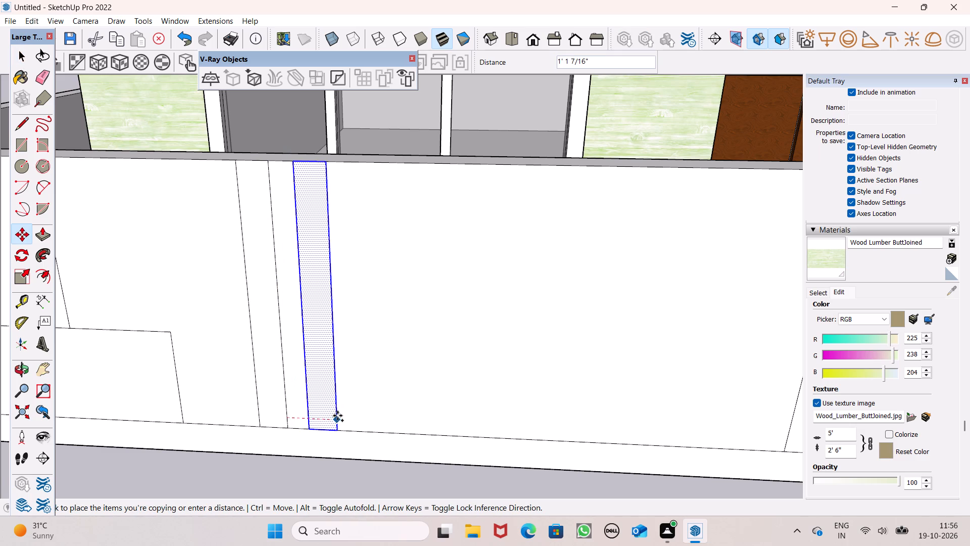
{"action": "left_click_drag", "start_coordinate": [337, 416], "coordinate": [339, 418]}
{"action": "left_click_drag", "start_coordinate": [339, 418], "coordinate": [376, 420]}
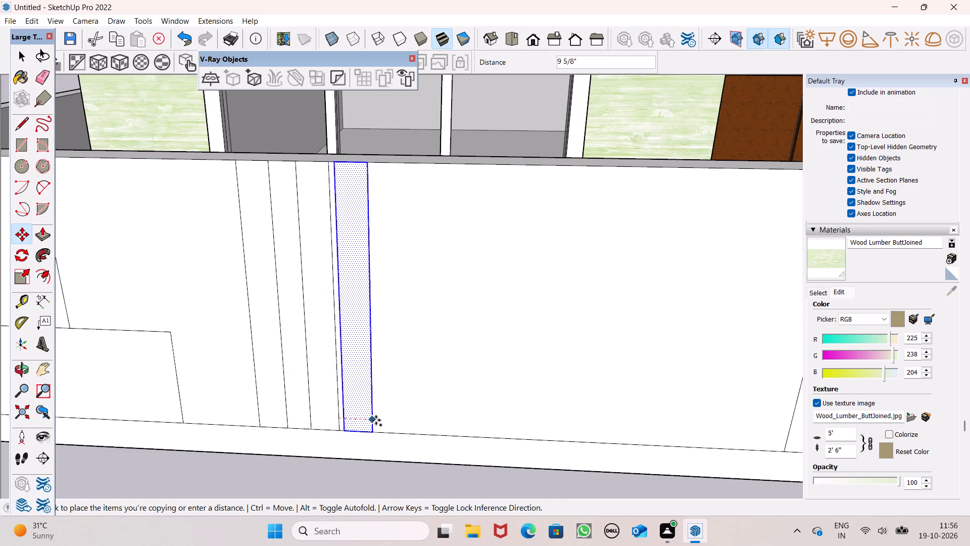
{"action": "left_click_drag", "start_coordinate": [376, 420], "coordinate": [392, 420]}
{"action": "key", "text": "space"}
{"action": "scroll", "coordinate": [378, 357], "scroll_direction": "down", "scroll_amount": 6}
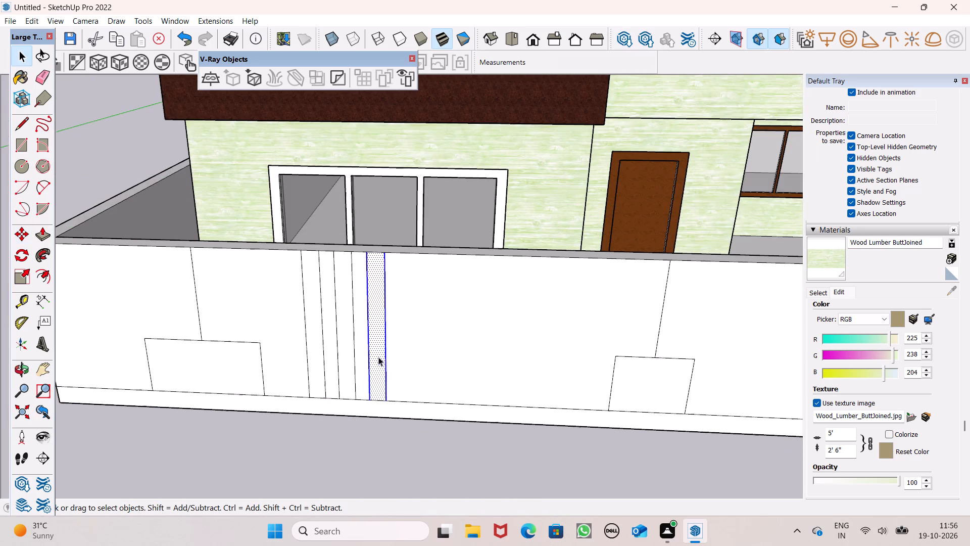
{"action": "scroll", "coordinate": [358, 373], "scroll_direction": "down", "scroll_amount": 2}
{"action": "left_click", "coordinate": [350, 420]}
Push/Pull the narrow base strip below the front boundary wall outward about 6 7/8" to form a ledge.
{"action": "scroll", "coordinate": [355, 366], "scroll_direction": "down", "scroll_amount": 1}
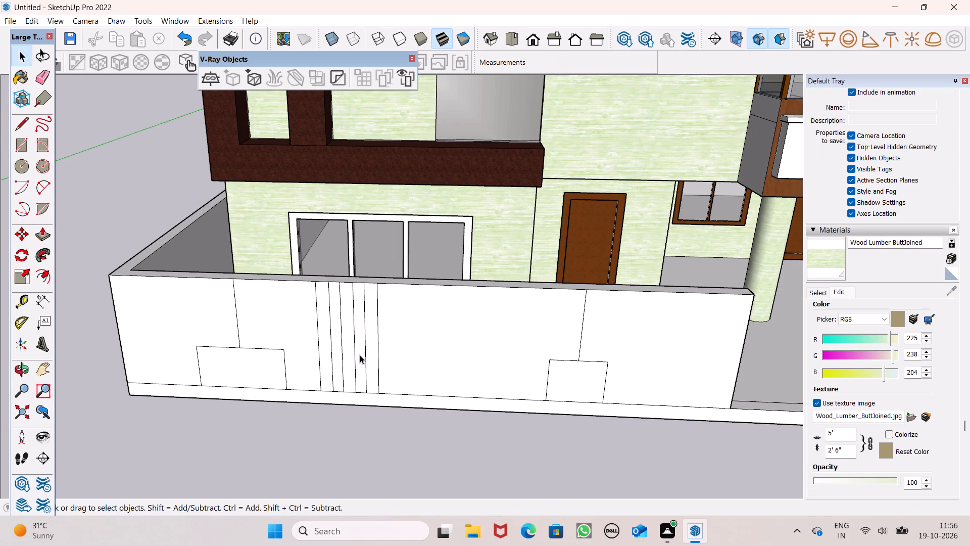
{"action": "middle_click_drag", "start_coordinate": [361, 367], "coordinate": [378, 405]}
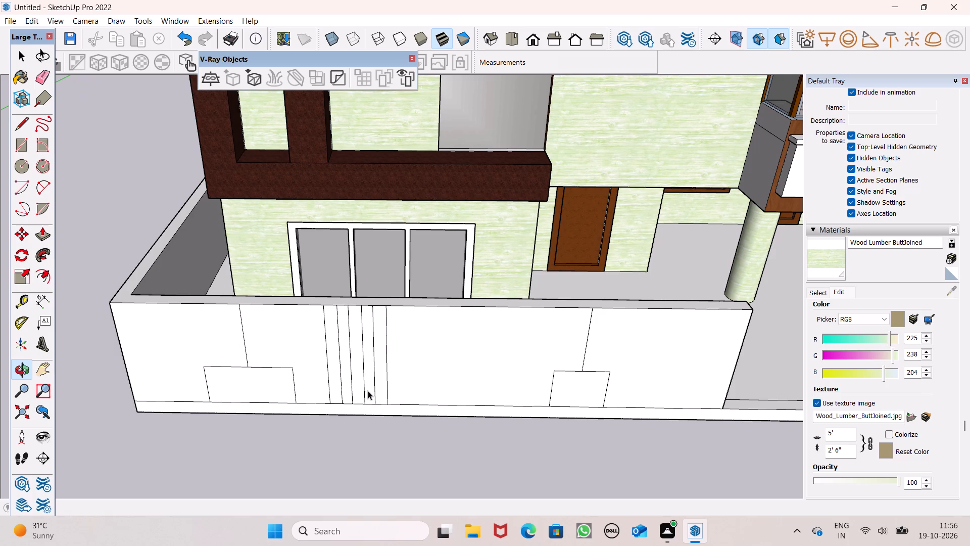
{"action": "scroll", "coordinate": [363, 377], "scroll_direction": "down", "scroll_amount": 1}
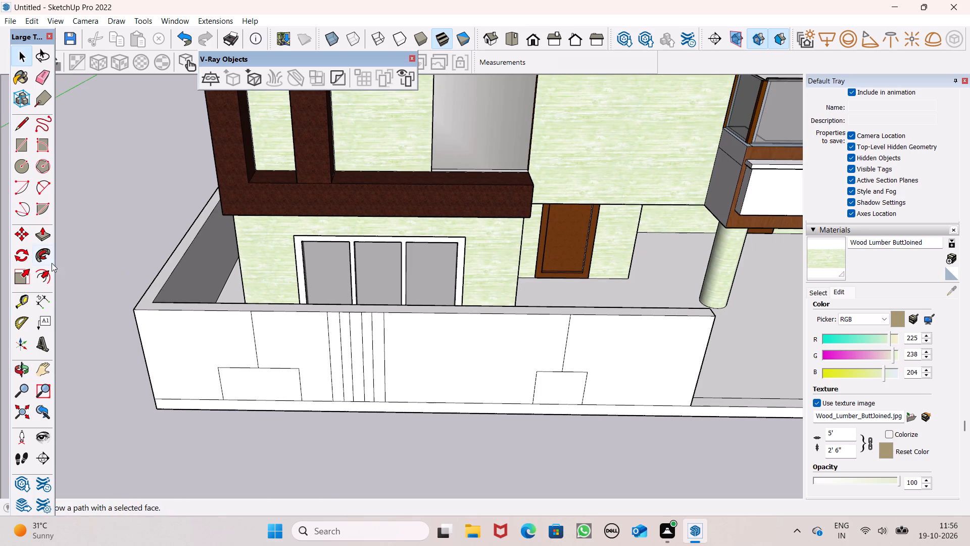
{"action": "left_click", "coordinate": [42, 236]}
{"action": "left_click_drag", "start_coordinate": [278, 405], "coordinate": [278, 406]}
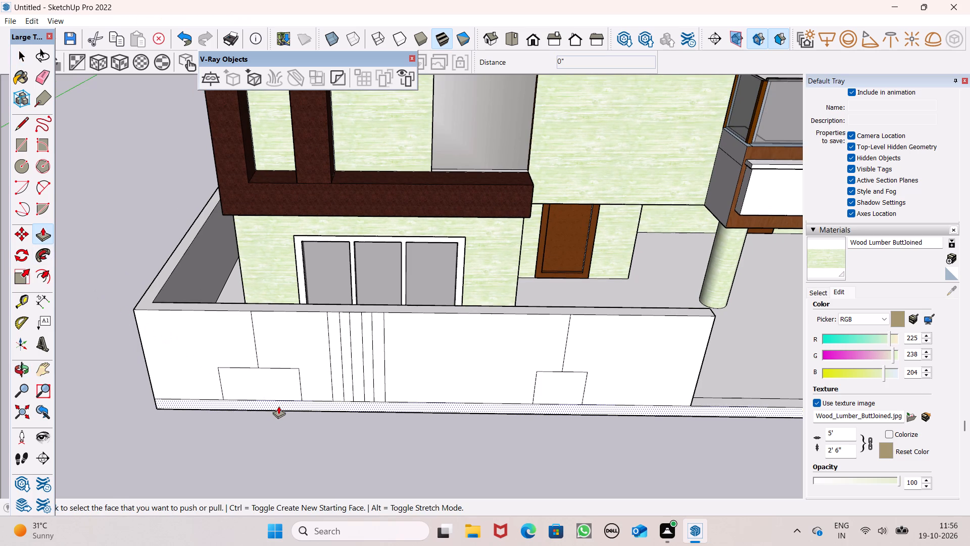
{"action": "left_click_drag", "start_coordinate": [278, 406], "coordinate": [278, 412]}
{"action": "scroll", "coordinate": [256, 396], "scroll_direction": "up", "scroll_amount": 1}
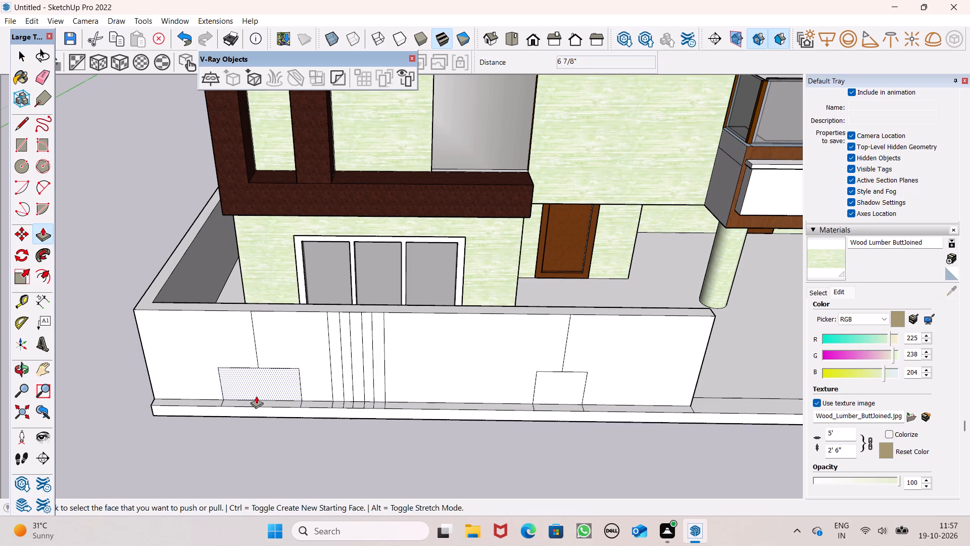
Push/Pull the first low rectangle on the front boundary wall outward about 4 15/16" as a raised panel.
{"action": "scroll", "coordinate": [256, 396], "scroll_direction": "up", "scroll_amount": 2}
{"action": "left_click_drag", "start_coordinate": [254, 381], "coordinate": [254, 388]}
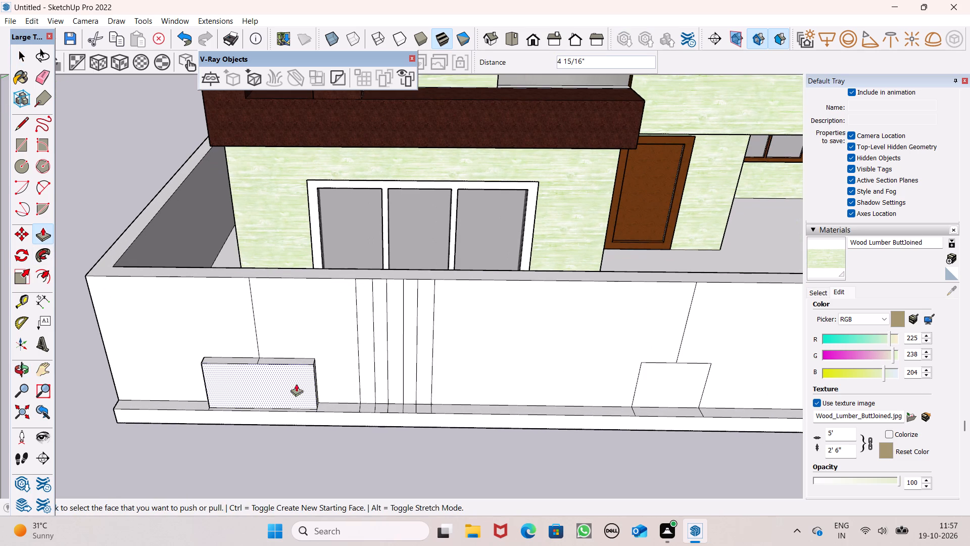
Push/Pull the three full-height vertical strips on the front boundary wall outward about 5 1/4".
{"action": "scroll", "coordinate": [371, 359], "scroll_direction": "up", "scroll_amount": 3}
{"action": "left_click_drag", "start_coordinate": [366, 359], "coordinate": [367, 373]}
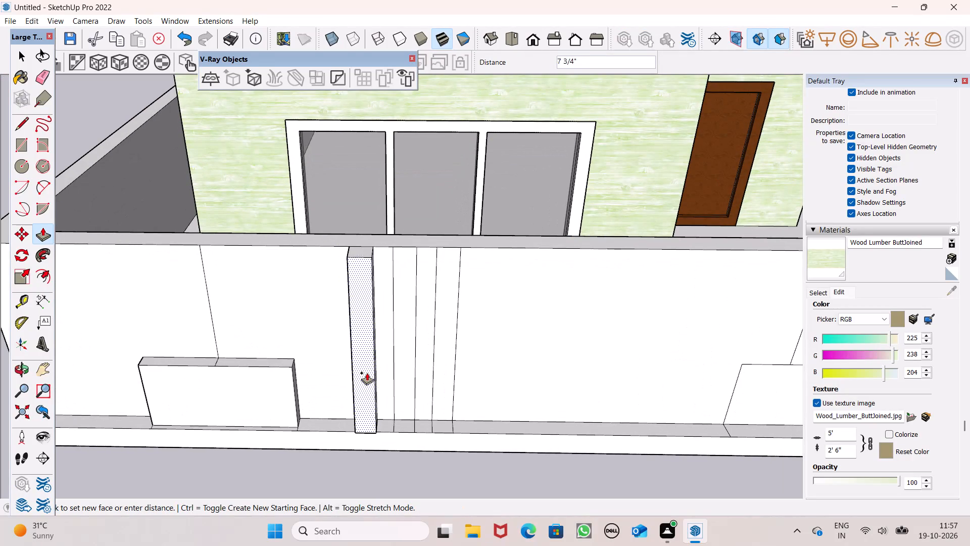
{"action": "left_click_drag", "start_coordinate": [367, 373], "coordinate": [366, 368]}
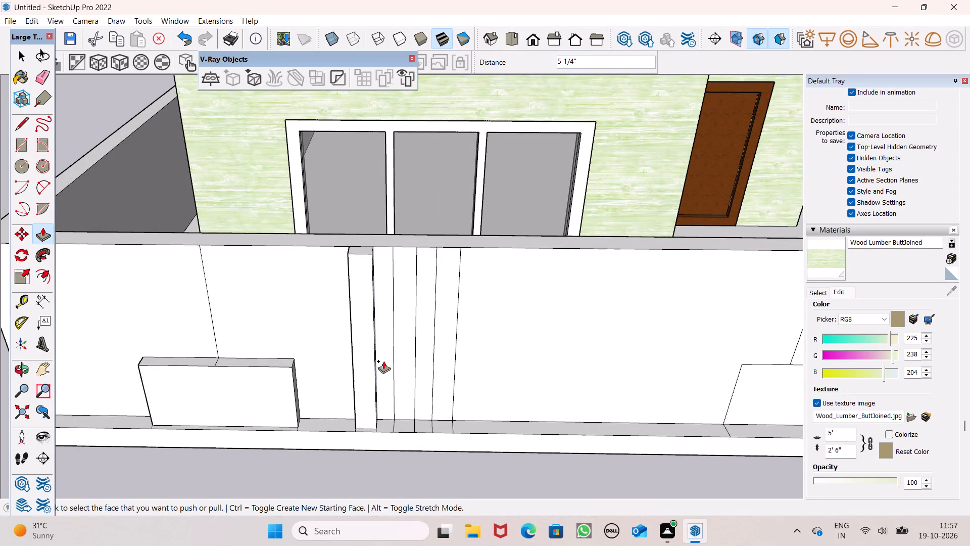
{"action": "left_click_drag", "start_coordinate": [405, 352], "coordinate": [377, 369]}
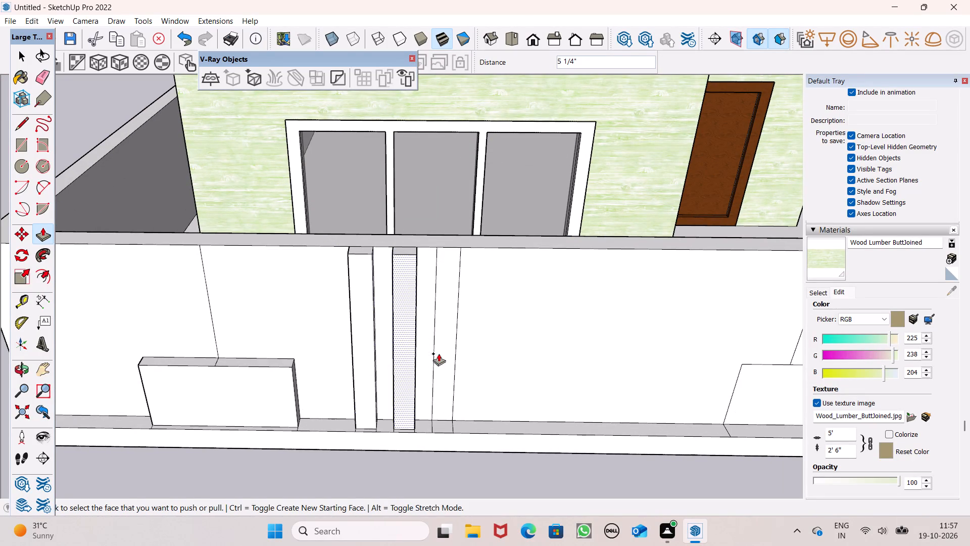
{"action": "left_click_drag", "start_coordinate": [448, 358], "coordinate": [411, 370]}
Push/Pull the second low rectangle near the gateway outward about 5 1/4", flush with the strips.
{"action": "scroll", "coordinate": [321, 320], "scroll_direction": "down", "scroll_amount": 4}
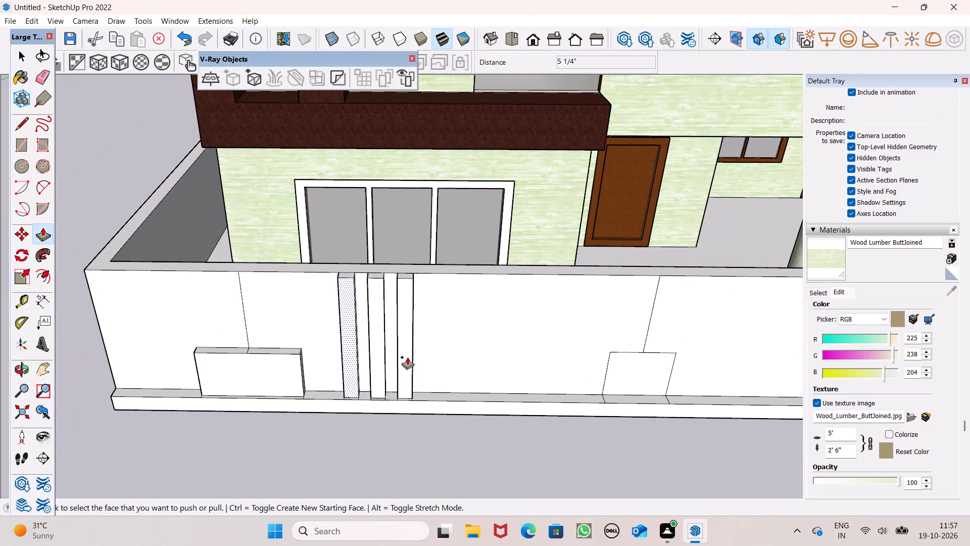
{"action": "left_click_drag", "start_coordinate": [627, 373], "coordinate": [435, 387]}
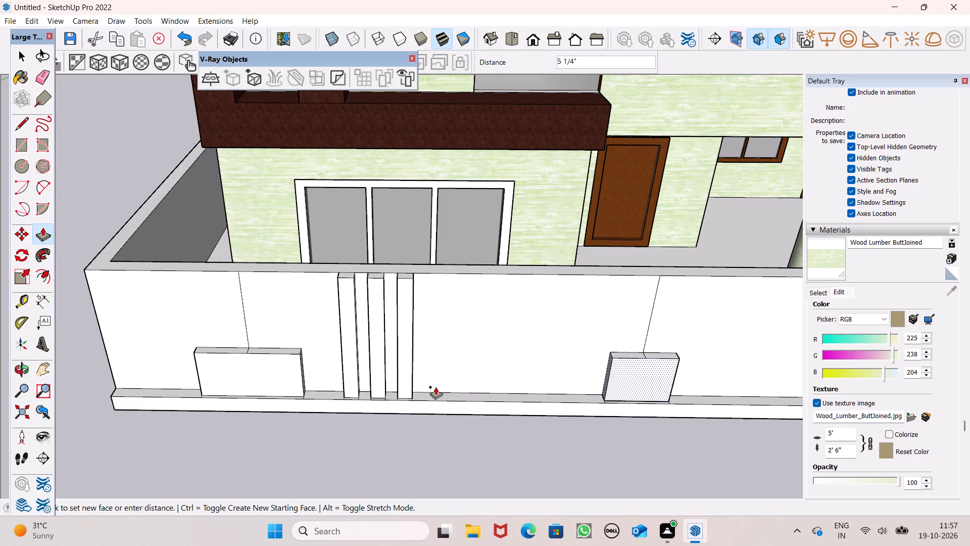
{"action": "left_click_drag", "start_coordinate": [435, 387], "coordinate": [411, 382]}
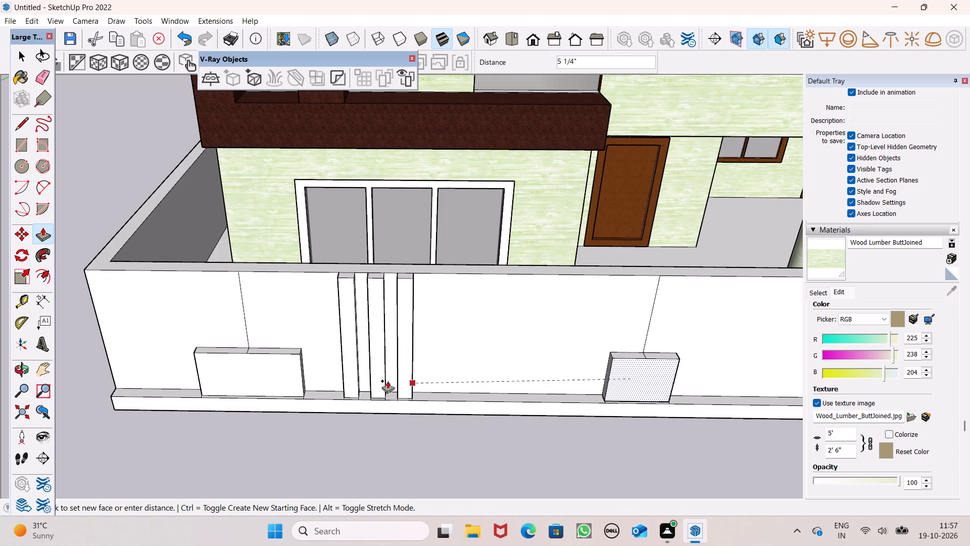
Push/Pull the first low panel outward another 5/16" to align its face with the vertical strips.
{"action": "left_click_drag", "start_coordinate": [274, 378], "coordinate": [313, 376]}
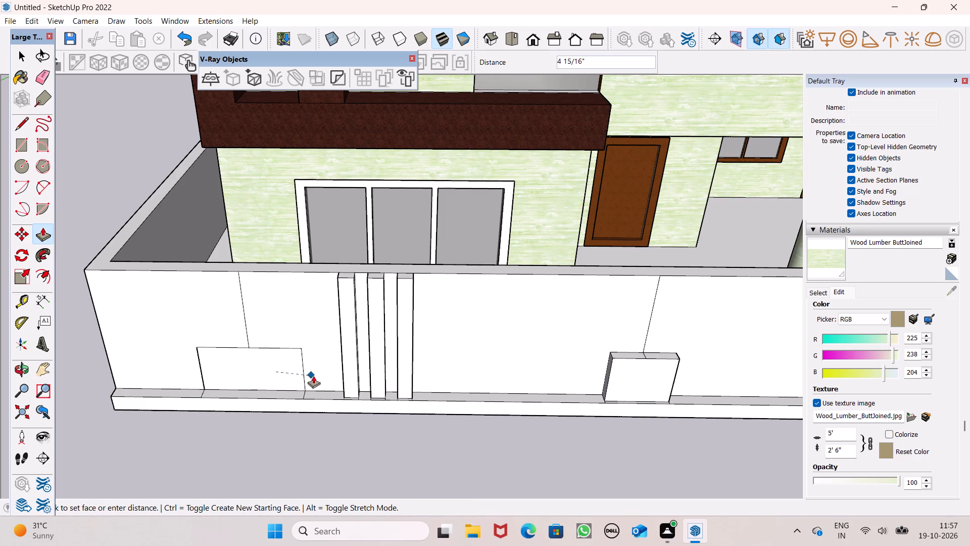
{"action": "left_click_drag", "start_coordinate": [313, 376], "coordinate": [342, 382]}
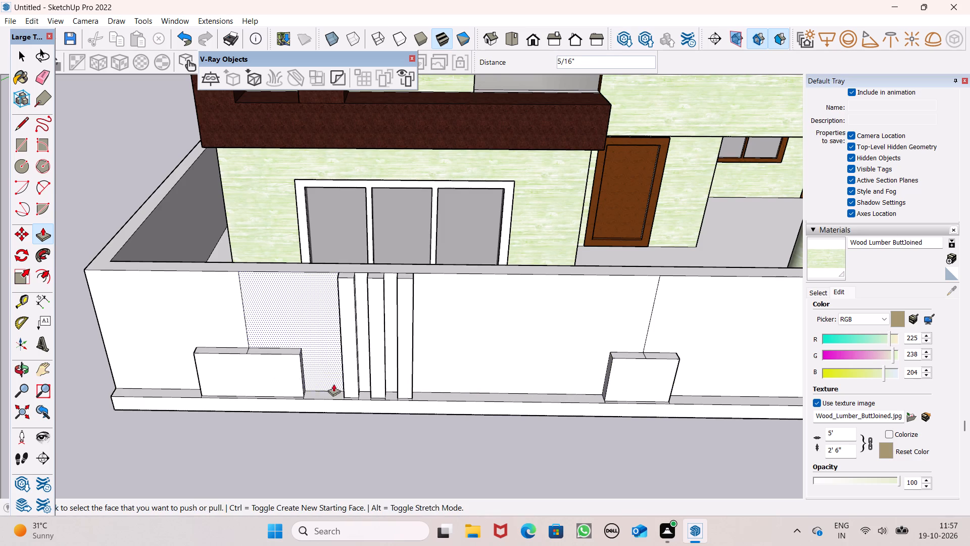
Push/Pull the tops of the three vertical strips up about 2 9/16" above the wall's top, all level.
{"action": "key", "text": "space"}
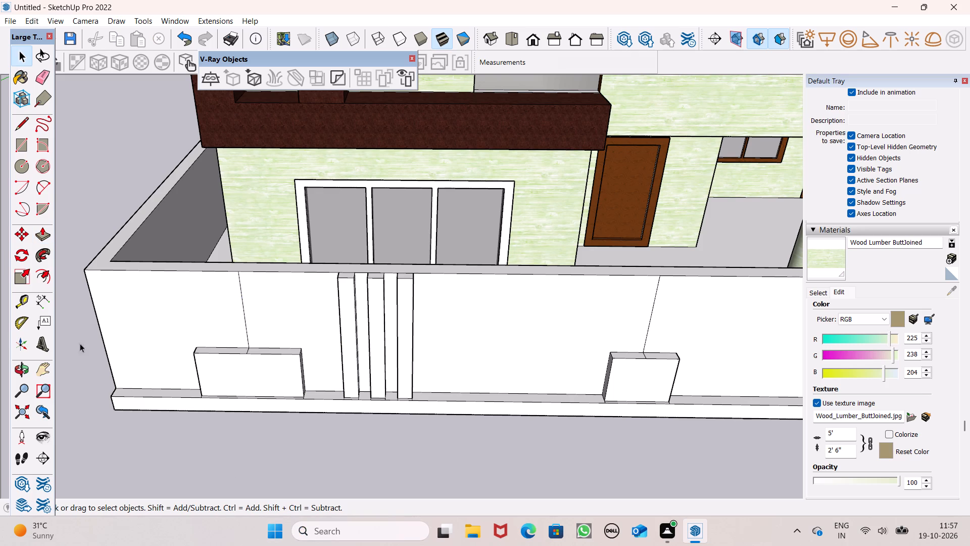
{"action": "middle_click_drag", "start_coordinate": [410, 306], "coordinate": [330, 383]}
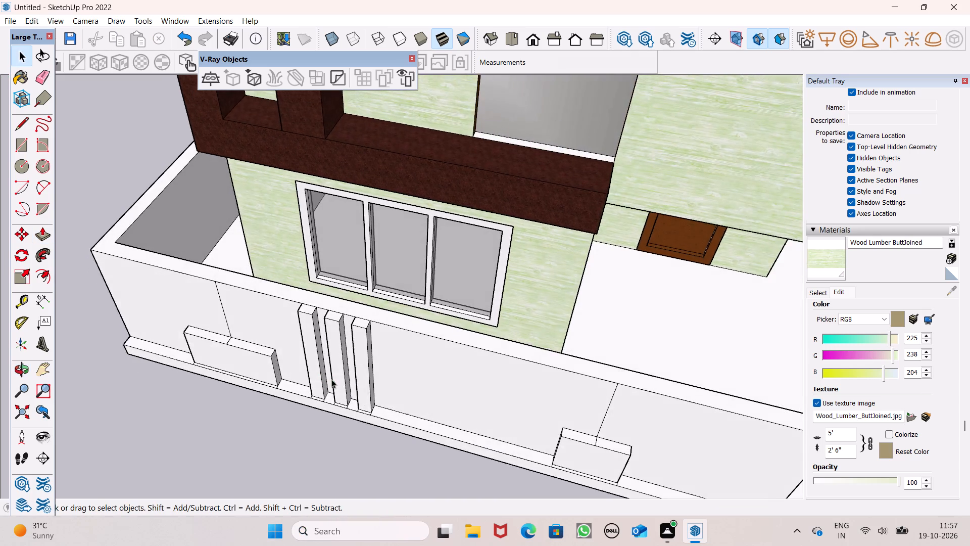
{"action": "scroll", "coordinate": [375, 333], "scroll_direction": "up", "scroll_amount": 6}
{"action": "scroll", "coordinate": [334, 289], "scroll_direction": "up", "scroll_amount": 3}
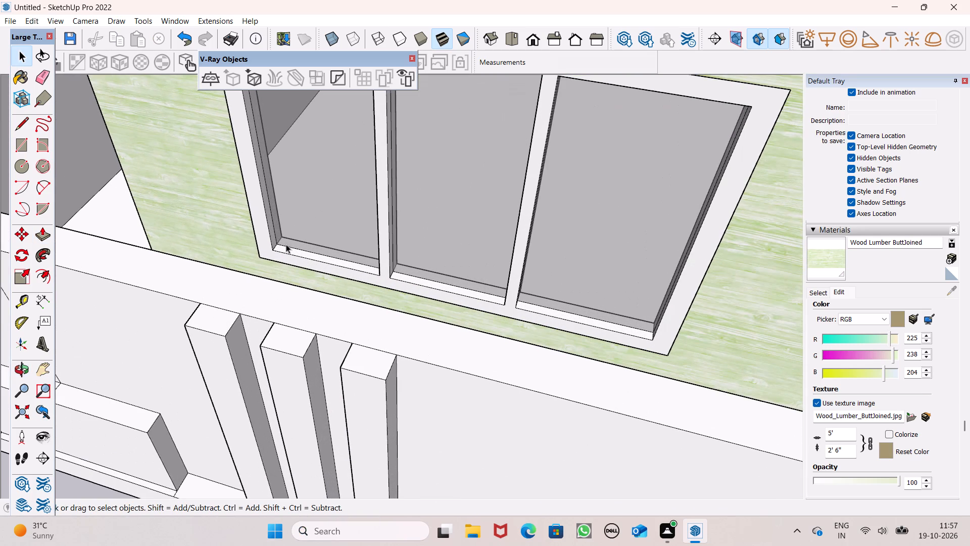
{"action": "left_click", "coordinate": [39, 232]}
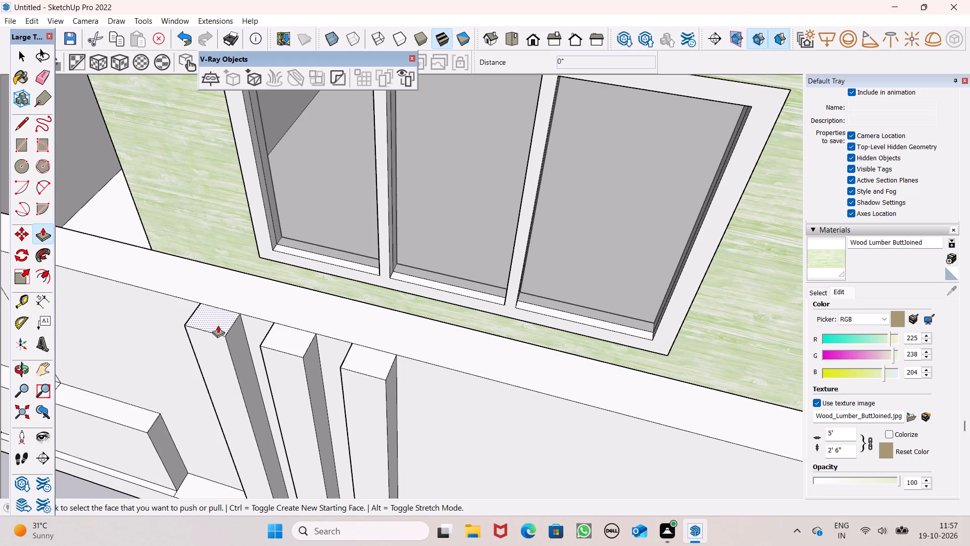
{"action": "left_click_drag", "start_coordinate": [218, 322], "coordinate": [214, 312]}
{"action": "middle_click_drag", "start_coordinate": [257, 308], "coordinate": [83, 323]}
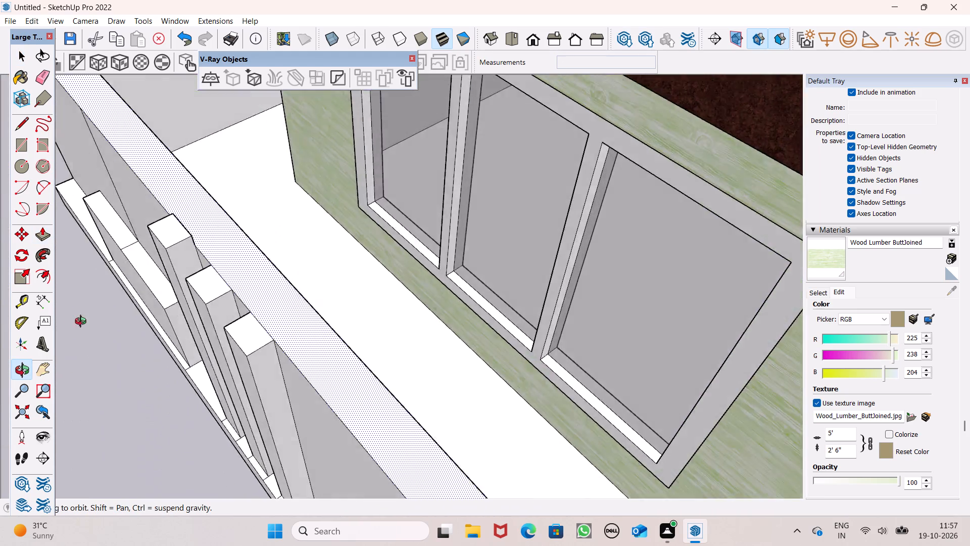
{"action": "middle_click_drag", "start_coordinate": [83, 323], "coordinate": [358, 163]}
{"action": "middle_click_drag", "start_coordinate": [365, 202], "coordinate": [366, 237]}
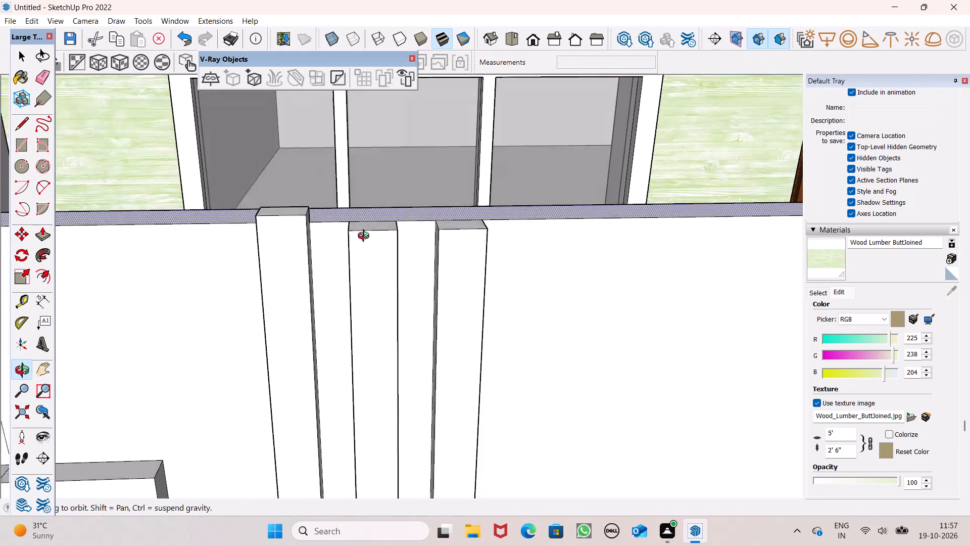
{"action": "middle_click_drag", "start_coordinate": [366, 237], "coordinate": [365, 260]}
{"action": "scroll", "coordinate": [365, 260], "scroll_direction": "up", "scroll_amount": 4}
{"action": "left_click_drag", "start_coordinate": [373, 253], "coordinate": [269, 233]}
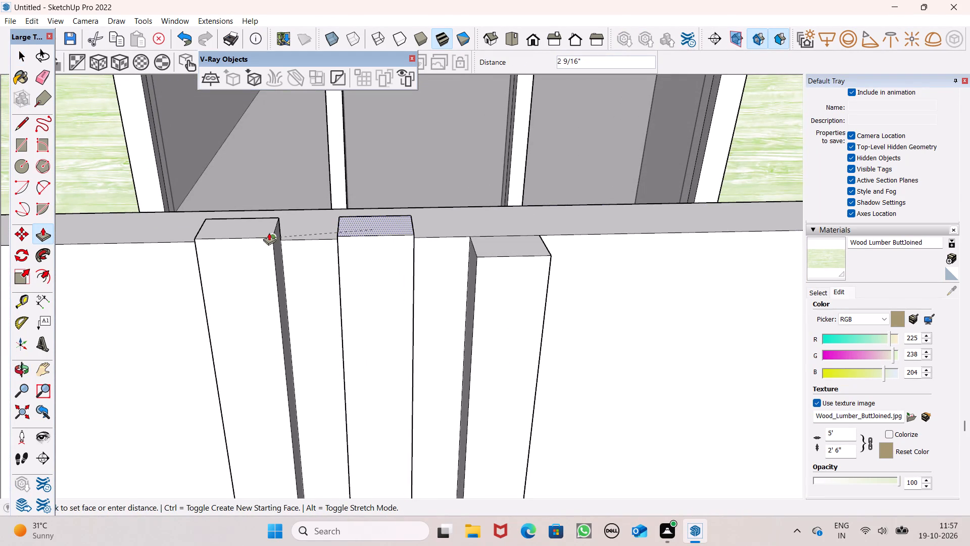
{"action": "left_click_drag", "start_coordinate": [269, 233], "coordinate": [267, 234]}
{"action": "left_click_drag", "start_coordinate": [493, 245], "coordinate": [414, 223]}
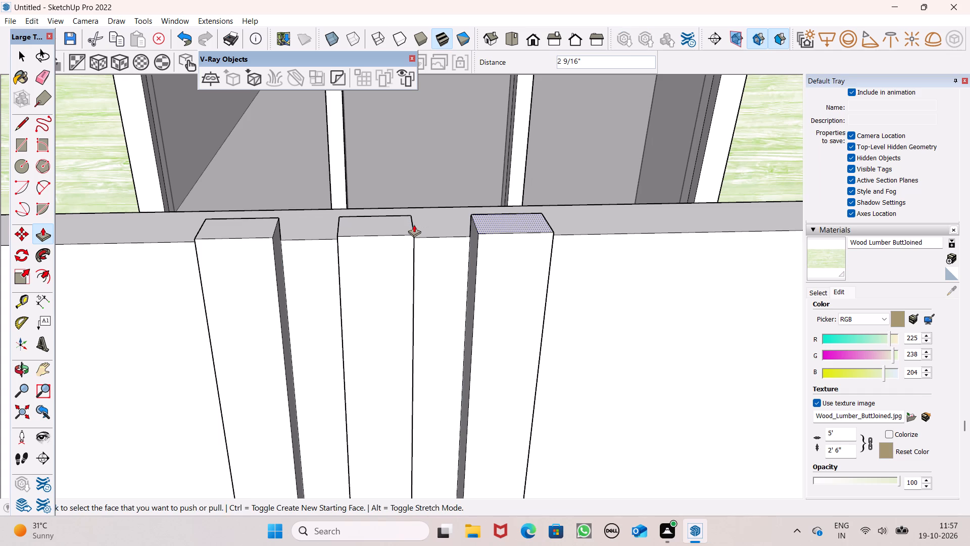
Push/Pull the back faces of the three raised strip tops across the wall's top to its inner edge, about 9".
{"action": "middle_click_drag", "start_coordinate": [551, 244], "coordinate": [1, 267]}
{"action": "scroll", "coordinate": [0, 270], "scroll_direction": "up", "scroll_amount": 1}
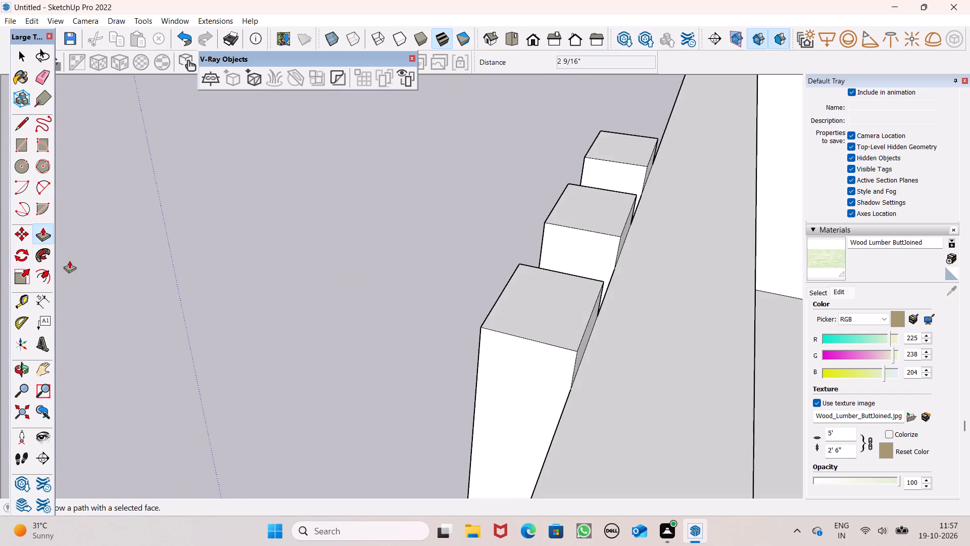
{"action": "middle_click_drag", "start_coordinate": [550, 345], "coordinate": [467, 346]}
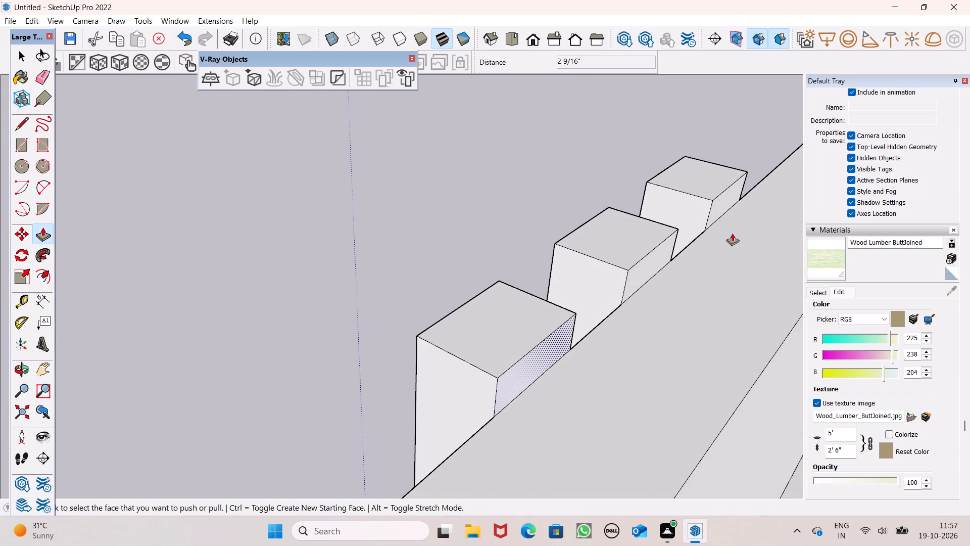
{"action": "left_click_drag", "start_coordinate": [712, 210], "coordinate": [792, 268]}
{"action": "scroll", "coordinate": [508, 267], "scroll_direction": "down", "scroll_amount": 3}
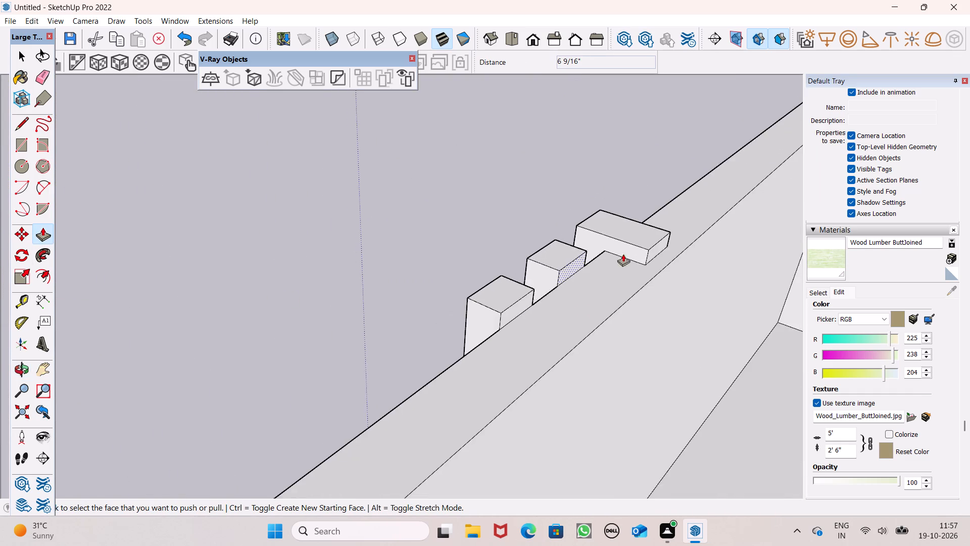
{"action": "scroll", "coordinate": [653, 250], "scroll_direction": "up", "scroll_amount": 5}
{"action": "left_click_drag", "start_coordinate": [633, 257], "coordinate": [646, 283]}
{"action": "left_click_drag", "start_coordinate": [488, 290], "coordinate": [554, 363]}
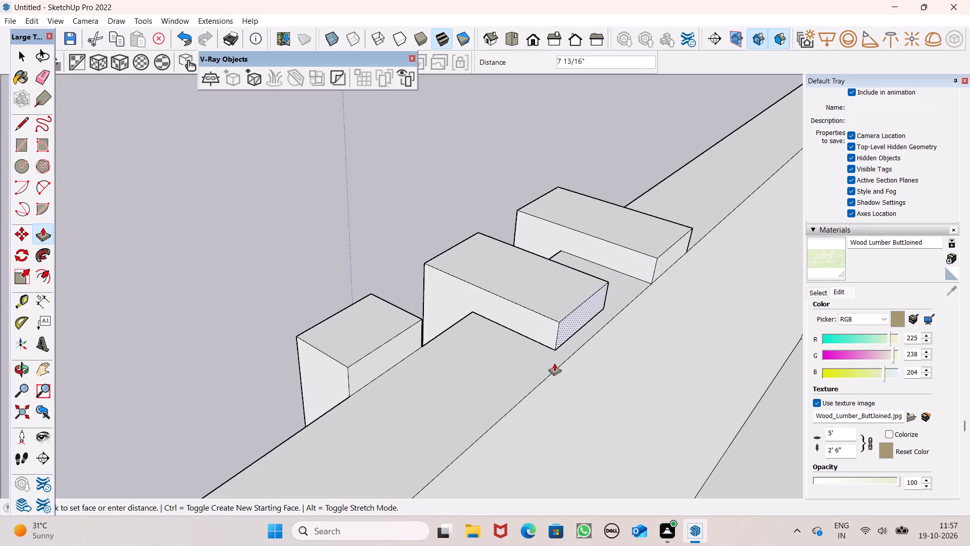
{"action": "left_click_drag", "start_coordinate": [554, 363], "coordinate": [559, 367]}
{"action": "left_click_drag", "start_coordinate": [375, 359], "coordinate": [457, 446]}
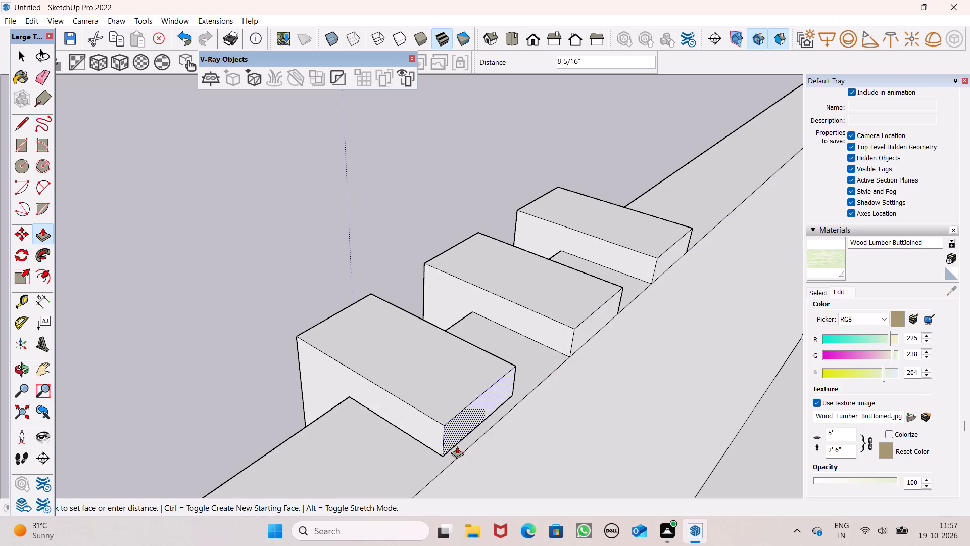
{"action": "left_click_drag", "start_coordinate": [457, 446], "coordinate": [463, 456]}
Draw a 9" line across the front wall's top from the vertical line above the gateway-side panel to the inner edge.
{"action": "scroll", "coordinate": [426, 342], "scroll_direction": "down", "scroll_amount": 2}
{"action": "middle_click_drag", "start_coordinate": [385, 366], "coordinate": [546, 335]}
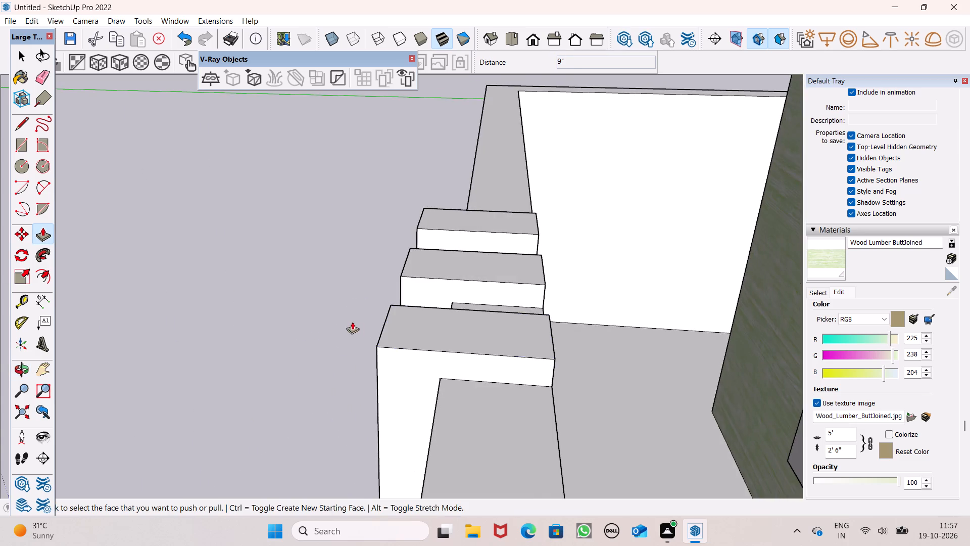
{"action": "scroll", "coordinate": [352, 321], "scroll_direction": "down", "scroll_amount": 3}
{"action": "middle_click_drag", "start_coordinate": [346, 330], "coordinate": [486, 288]}
{"action": "scroll", "coordinate": [364, 297], "scroll_direction": "down", "scroll_amount": 3}
{"action": "scroll", "coordinate": [158, 266], "scroll_direction": "down", "scroll_amount": 3}
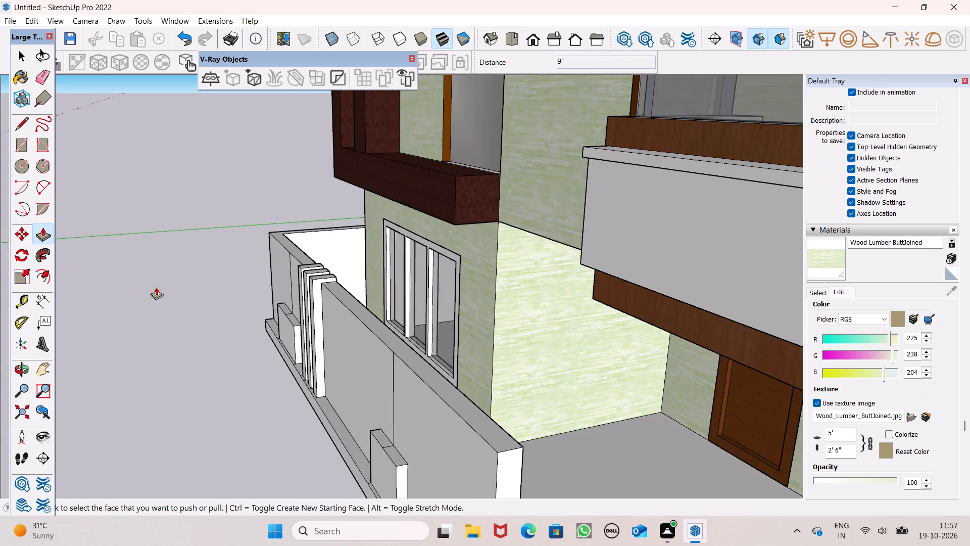
{"action": "middle_click_drag", "start_coordinate": [165, 293], "coordinate": [296, 286]}
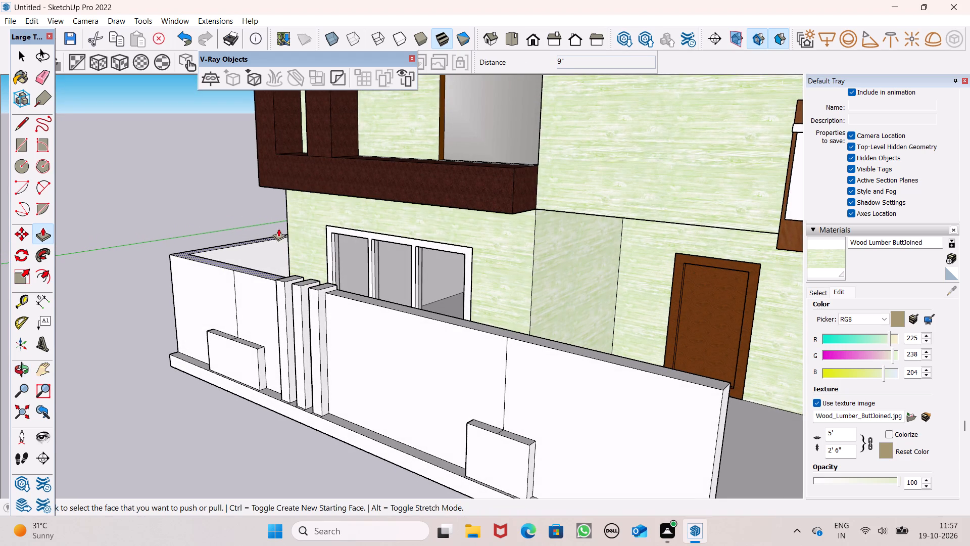
{"action": "middle_click_drag", "start_coordinate": [359, 328], "coordinate": [454, 348]}
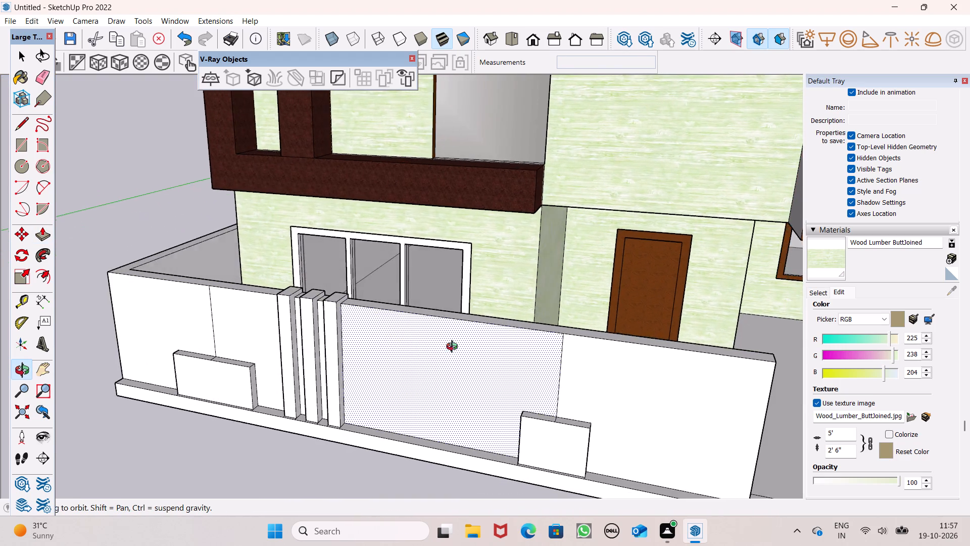
{"action": "middle_click_drag", "start_coordinate": [454, 348], "coordinate": [460, 350]}
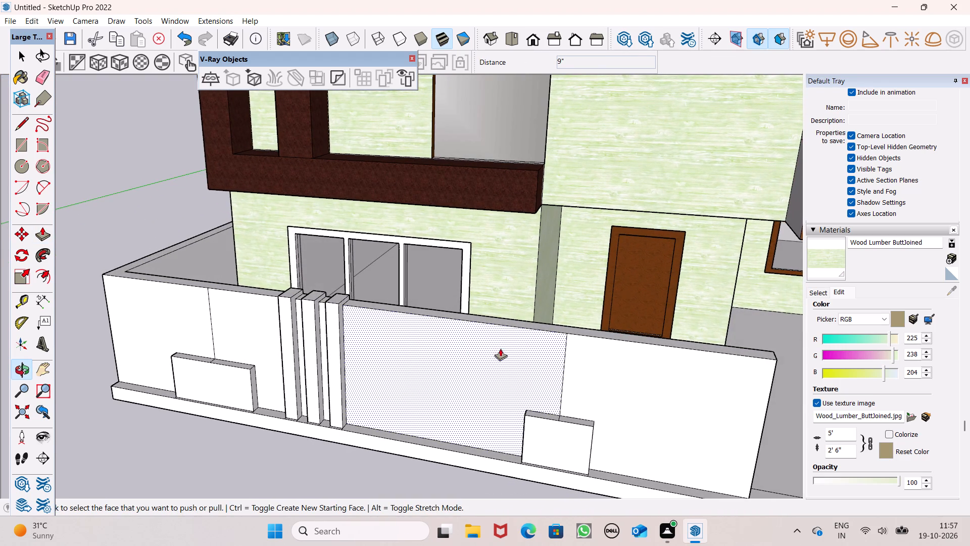
{"action": "middle_click_drag", "start_coordinate": [503, 350], "coordinate": [568, 395]}
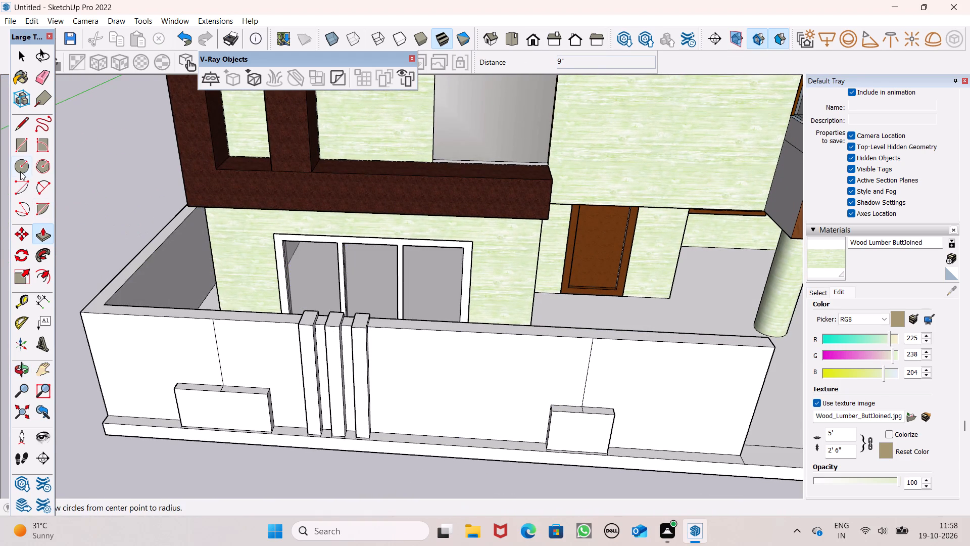
{"action": "left_click", "coordinate": [21, 125]}
{"action": "scroll", "coordinate": [556, 344], "scroll_direction": "up", "scroll_amount": 5}
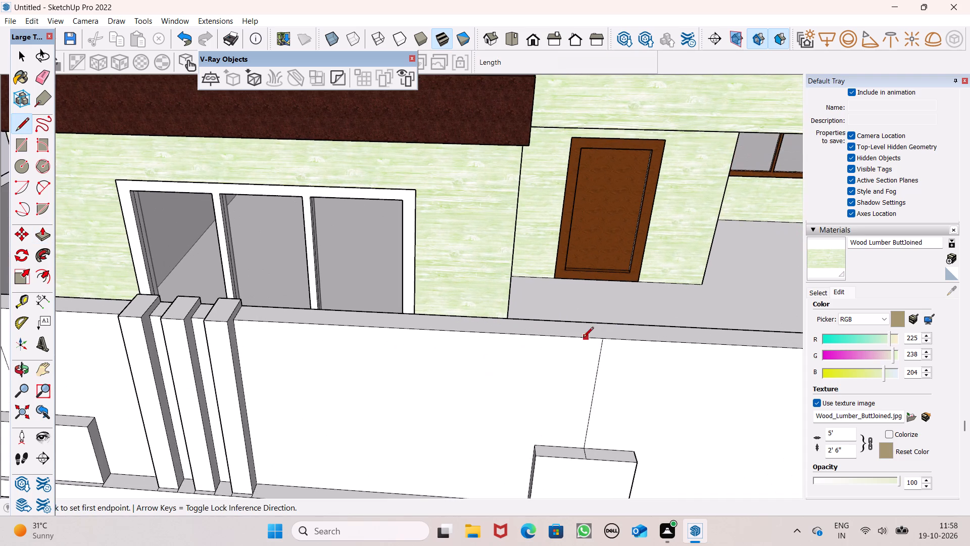
{"action": "middle_click_drag", "start_coordinate": [602, 342], "coordinate": [621, 383]}
{"action": "scroll", "coordinate": [633, 366], "scroll_direction": "up", "scroll_amount": 5}
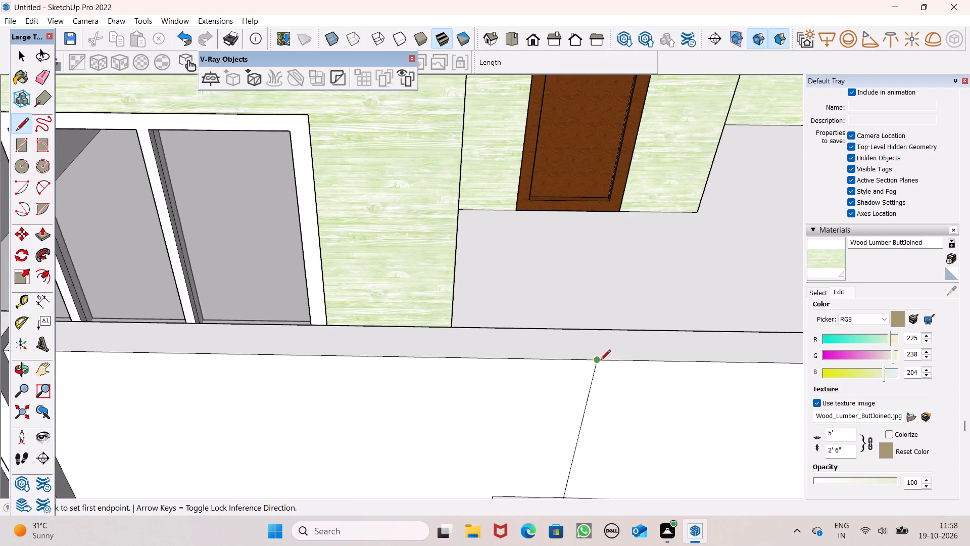
{"action": "left_click", "coordinate": [600, 361]}
{"action": "left_click", "coordinate": [588, 329]}
Push/Pull the front wall's top between the third vertical strip and the 9" line down about 1' 6 3/16".
{"action": "scroll", "coordinate": [617, 298], "scroll_direction": "down", "scroll_amount": 4}
{"action": "middle_click_drag", "start_coordinate": [431, 366], "coordinate": [357, 298]}
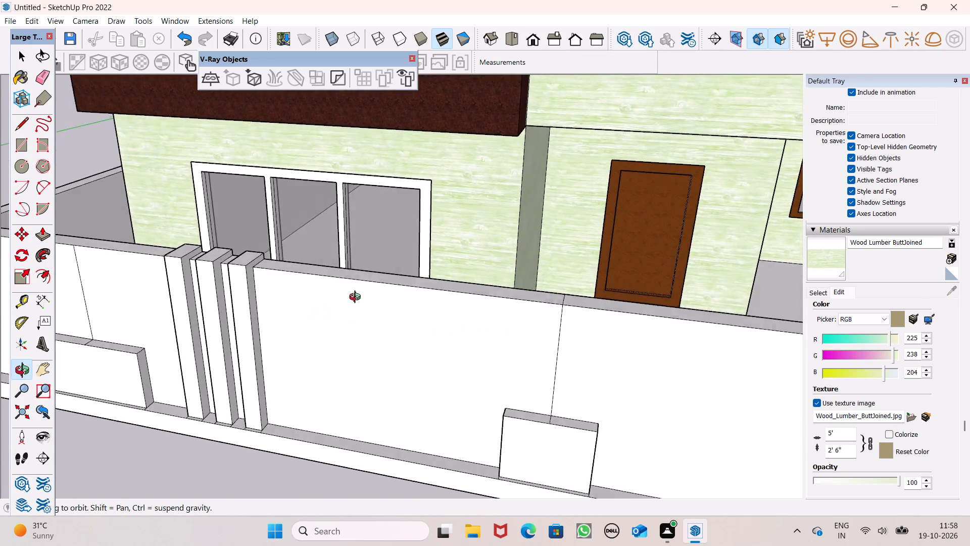
{"action": "middle_click_drag", "start_coordinate": [357, 298], "coordinate": [415, 238]}
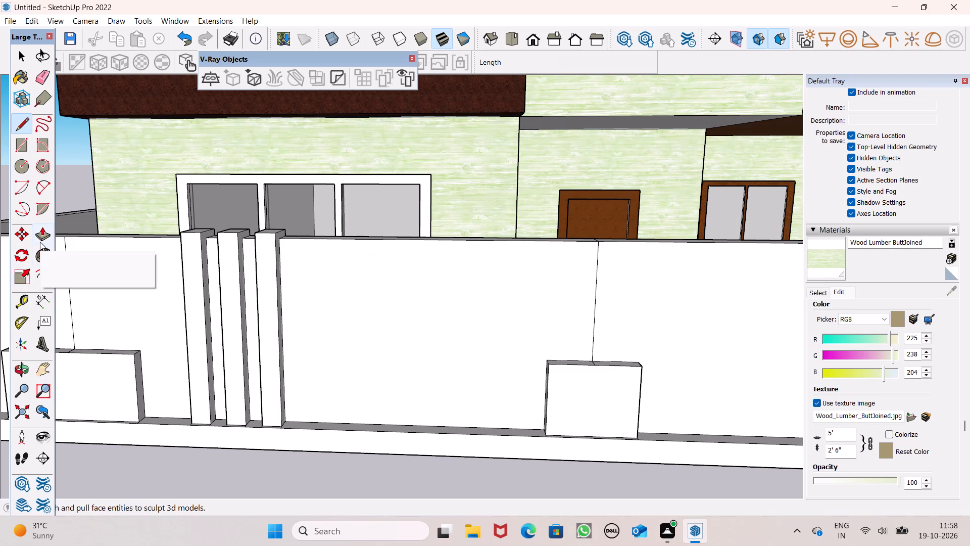
{"action": "left_click", "coordinate": [40, 240]}
{"action": "middle_click_drag", "start_coordinate": [269, 292], "coordinate": [267, 412]}
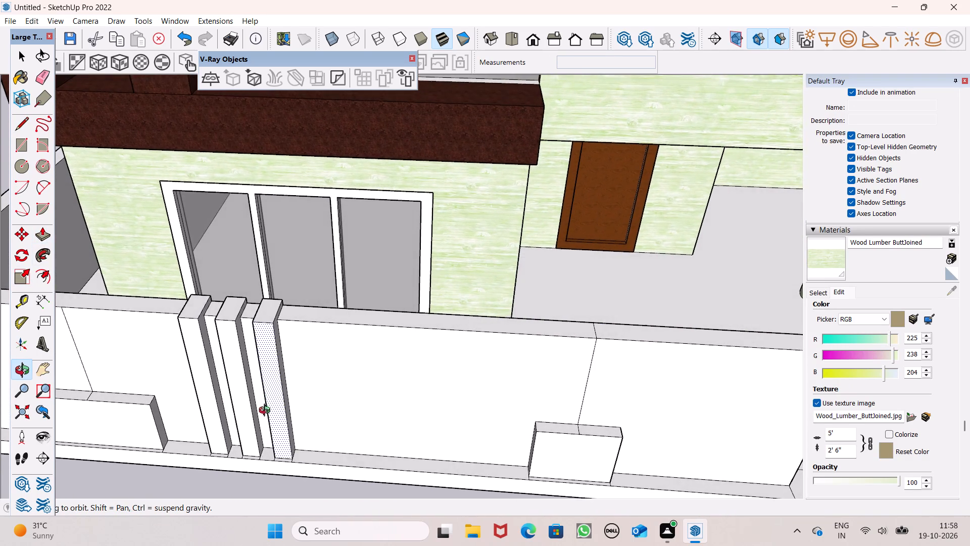
{"action": "middle_click_drag", "start_coordinate": [267, 412], "coordinate": [270, 450]}
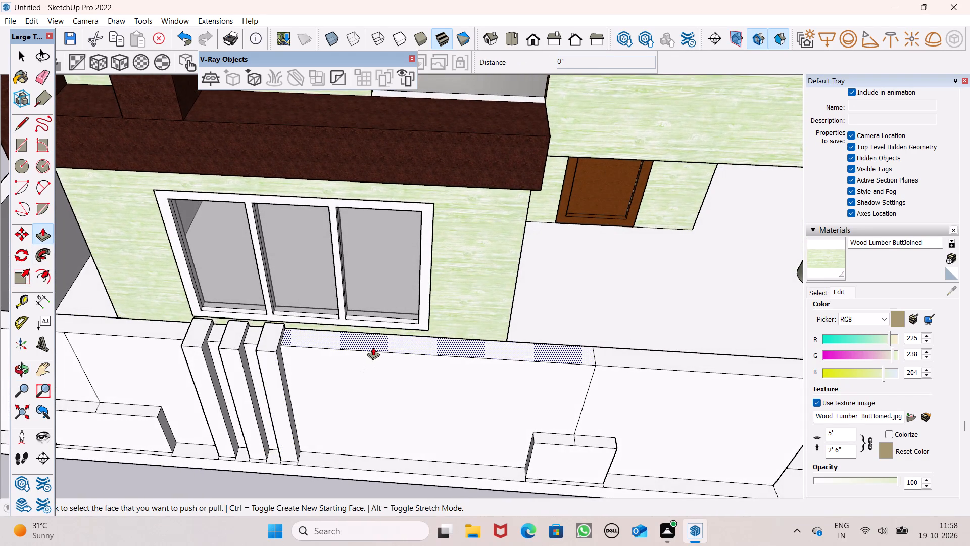
{"action": "left_click_drag", "start_coordinate": [374, 346], "coordinate": [380, 376]}
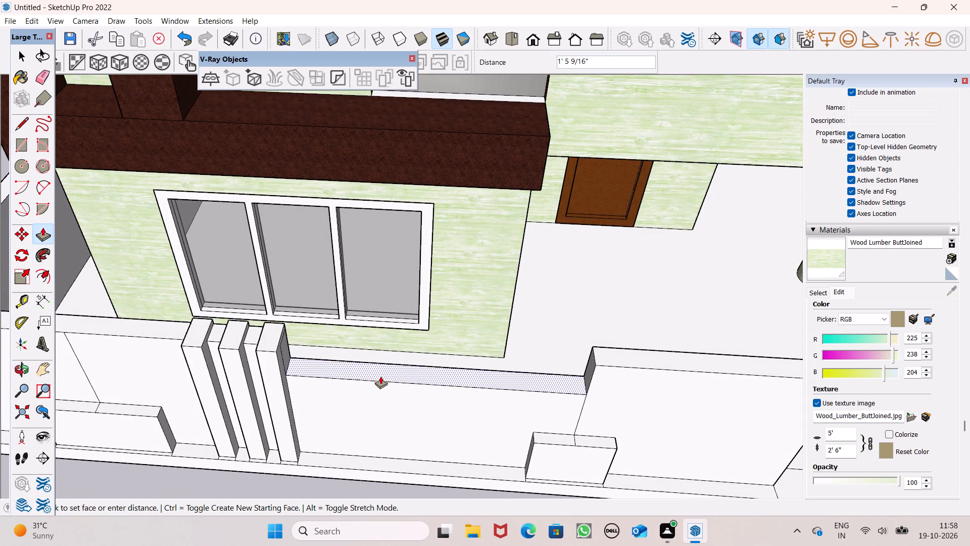
{"action": "left_click_drag", "start_coordinate": [380, 376], "coordinate": [380, 377]}
{"action": "middle_click_drag", "start_coordinate": [384, 408], "coordinate": [382, 282]}
{"action": "scroll", "coordinate": [472, 284], "scroll_direction": "down", "scroll_amount": 1}
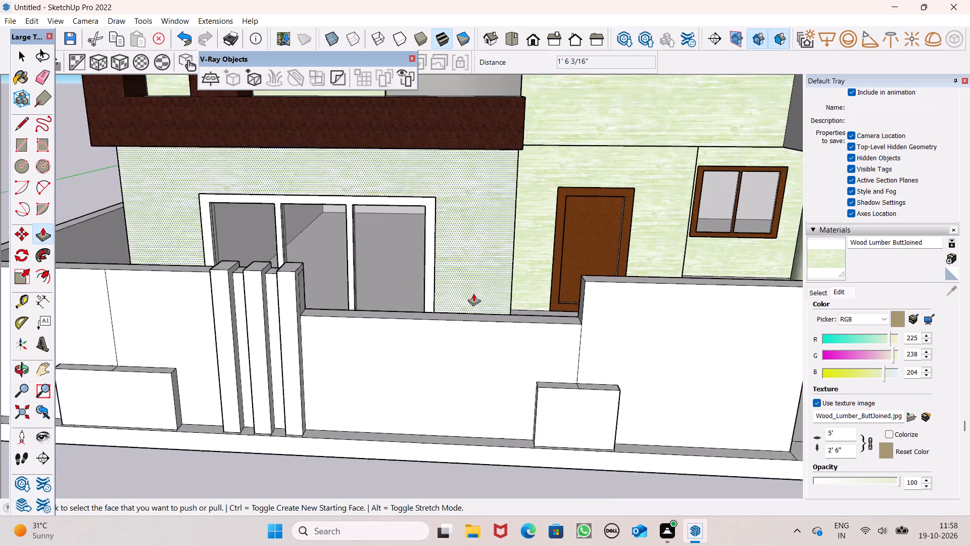
{"action": "scroll", "coordinate": [473, 293], "scroll_direction": "down", "scroll_amount": 2}
{"action": "middle_click_drag", "start_coordinate": [452, 362], "coordinate": [447, 341]}
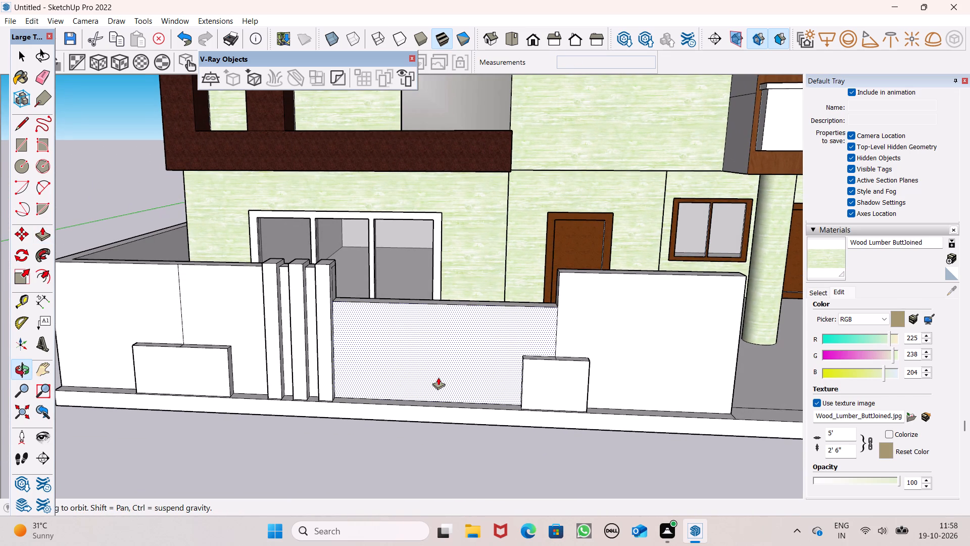
{"action": "key", "text": "space"}
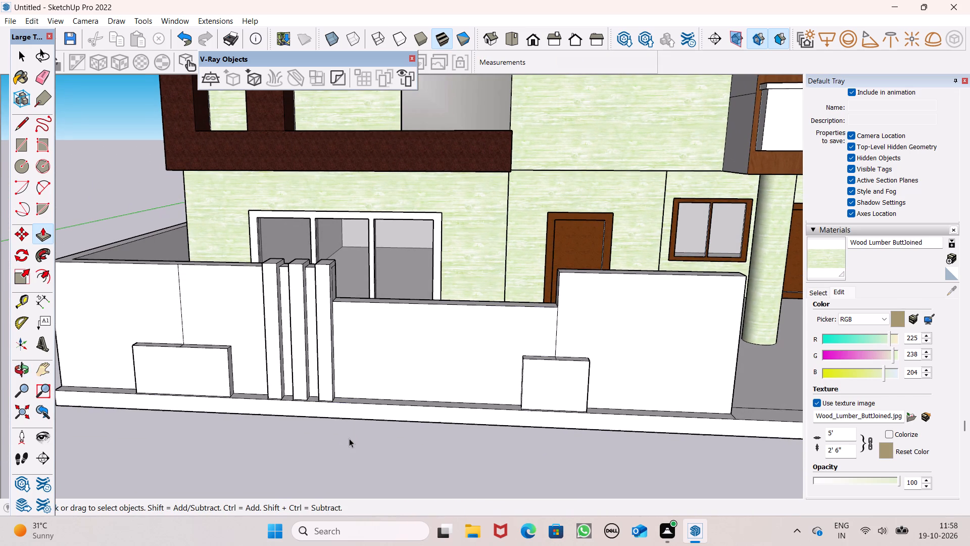
{"action": "left_click", "coordinate": [346, 440]}
Paint the lowered wall section and the gateway-side low panel's front and top faces with pale green Wood Lumber ButtJoined.
{"action": "scroll", "coordinate": [434, 330], "scroll_direction": "down", "scroll_amount": 2}
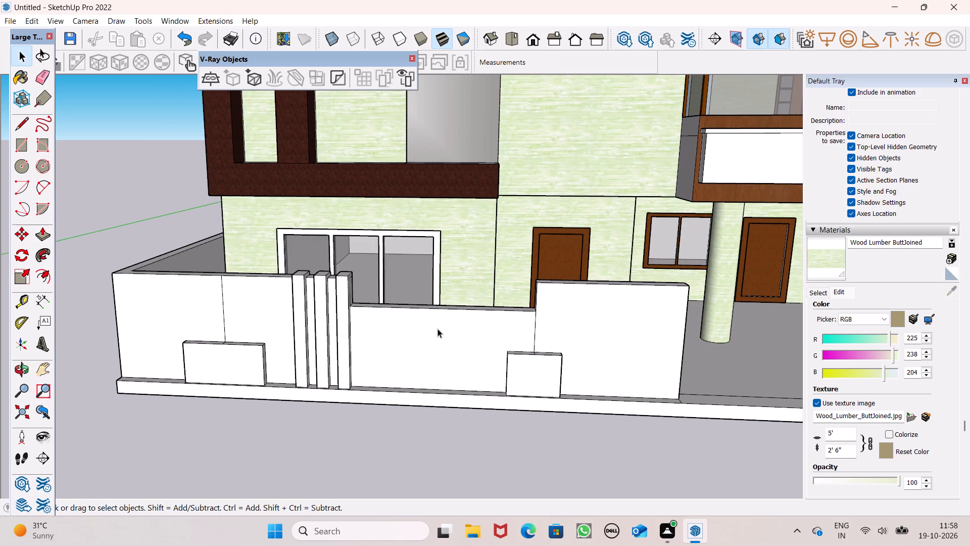
{"action": "left_click", "coordinate": [818, 259]}
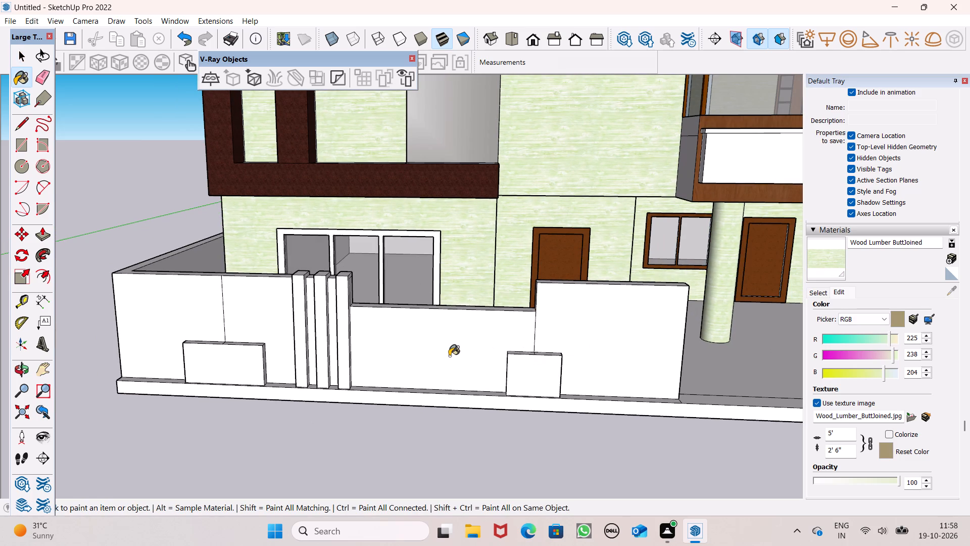
{"action": "left_click", "coordinate": [449, 356]}
{"action": "left_click", "coordinate": [536, 381]}
{"action": "middle_click_drag", "start_coordinate": [515, 382], "coordinate": [513, 400]}
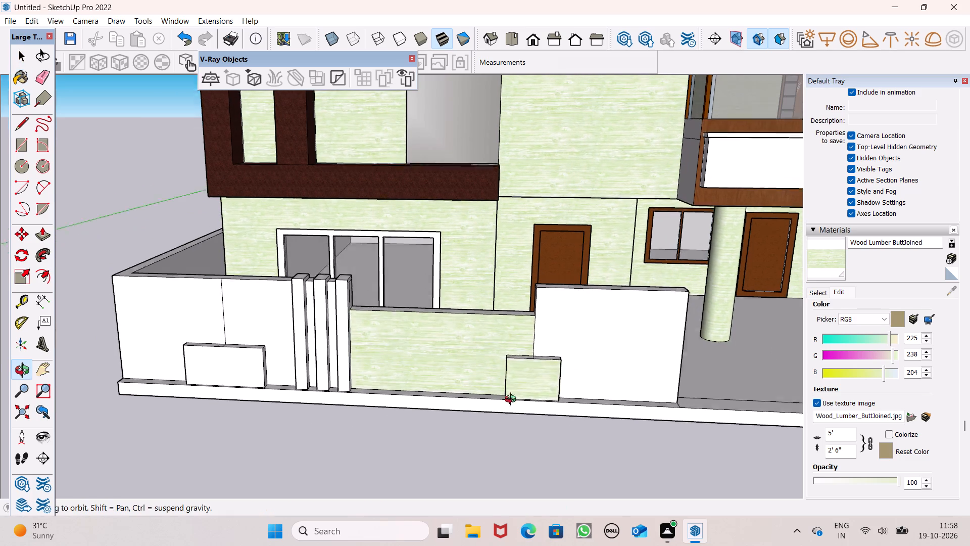
{"action": "middle_click_drag", "start_coordinate": [513, 400], "coordinate": [520, 425]}
{"action": "scroll", "coordinate": [529, 378], "scroll_direction": "up", "scroll_amount": 6}
{"action": "left_click", "coordinate": [536, 367]}
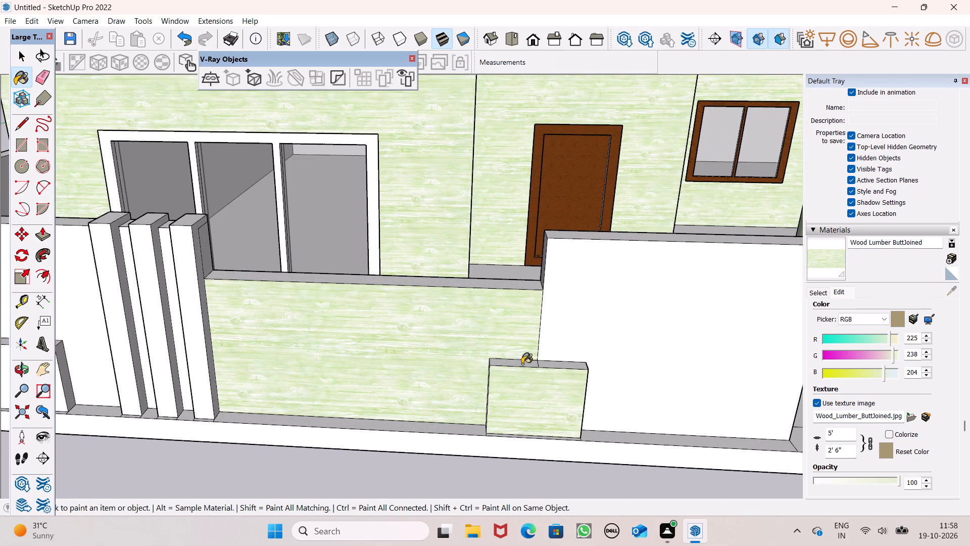
{"action": "scroll", "coordinate": [558, 368], "scroll_direction": "up", "scroll_amount": 4}
{"action": "middle_click_drag", "start_coordinate": [563, 385], "coordinate": [424, 452]}
{"action": "scroll", "coordinate": [425, 456], "scroll_direction": "up", "scroll_amount": 5}
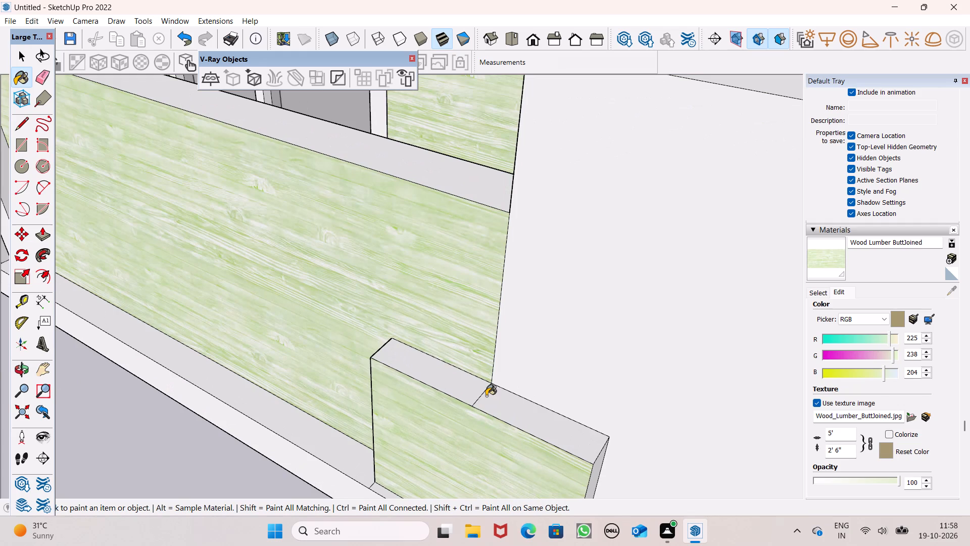
{"action": "left_click", "coordinate": [486, 396]}
{"action": "left_click", "coordinate": [462, 385]}
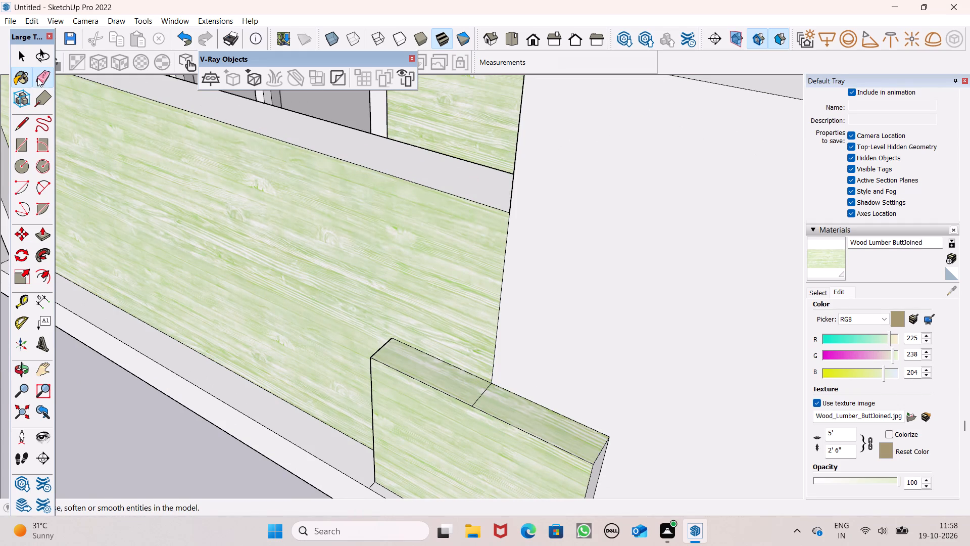
Erase the short dividing line crossing the top of each of the two low panels.
{"action": "left_click", "coordinate": [37, 78]}
{"action": "left_click_drag", "start_coordinate": [488, 398], "coordinate": [473, 392]}
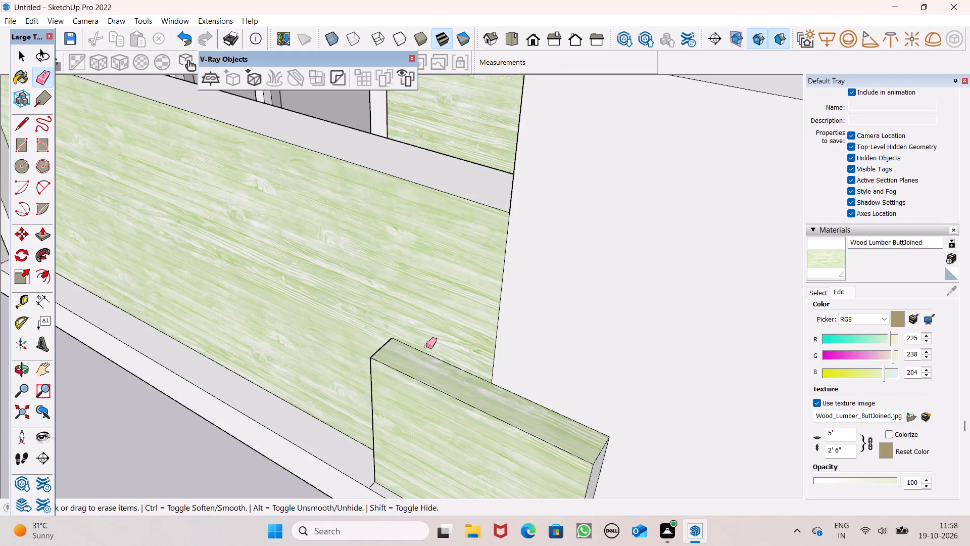
{"action": "scroll", "coordinate": [341, 240], "scroll_direction": "down", "scroll_amount": 6}
{"action": "middle_click_drag", "start_coordinate": [364, 302], "coordinate": [306, 280]}
{"action": "scroll", "coordinate": [305, 282], "scroll_direction": "up", "scroll_amount": 1}
{"action": "middle_click_drag", "start_coordinate": [380, 361], "coordinate": [519, 374]}
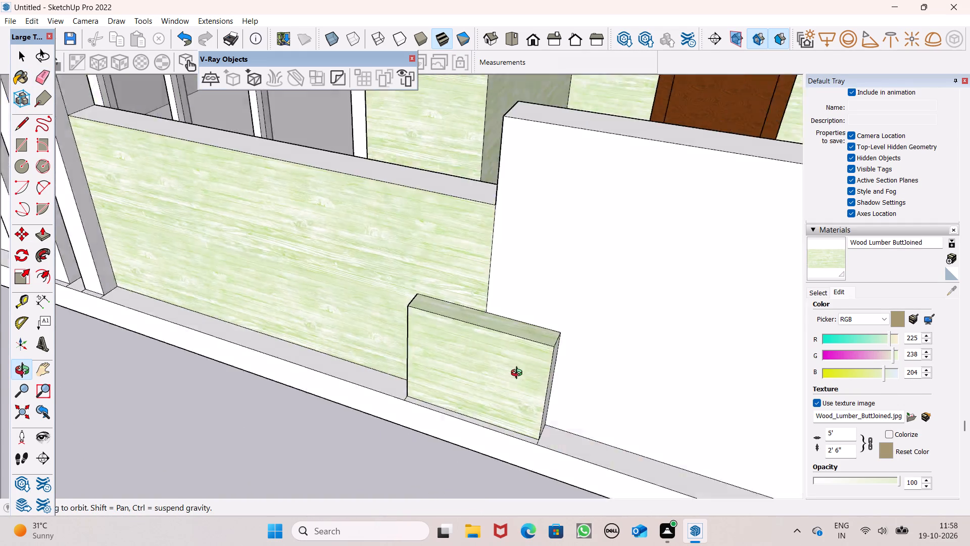
{"action": "middle_click_drag", "start_coordinate": [519, 374], "coordinate": [642, 316]}
{"action": "scroll", "coordinate": [576, 211], "scroll_direction": "down", "scroll_amount": 5}
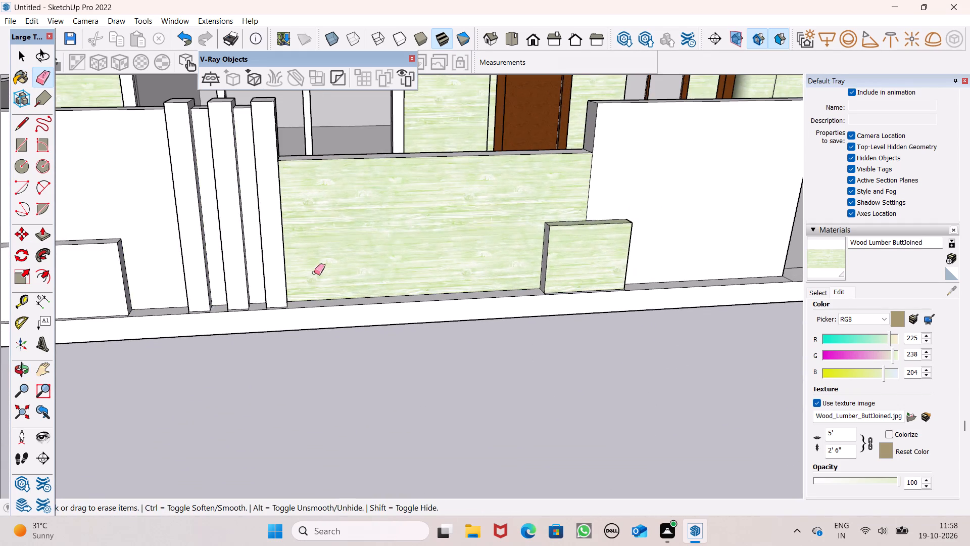
{"action": "scroll", "coordinate": [369, 248], "scroll_direction": "down", "scroll_amount": 4}
{"action": "middle_click_drag", "start_coordinate": [184, 272], "coordinate": [178, 325]}
{"action": "scroll", "coordinate": [134, 274], "scroll_direction": "up", "scroll_amount": 2}
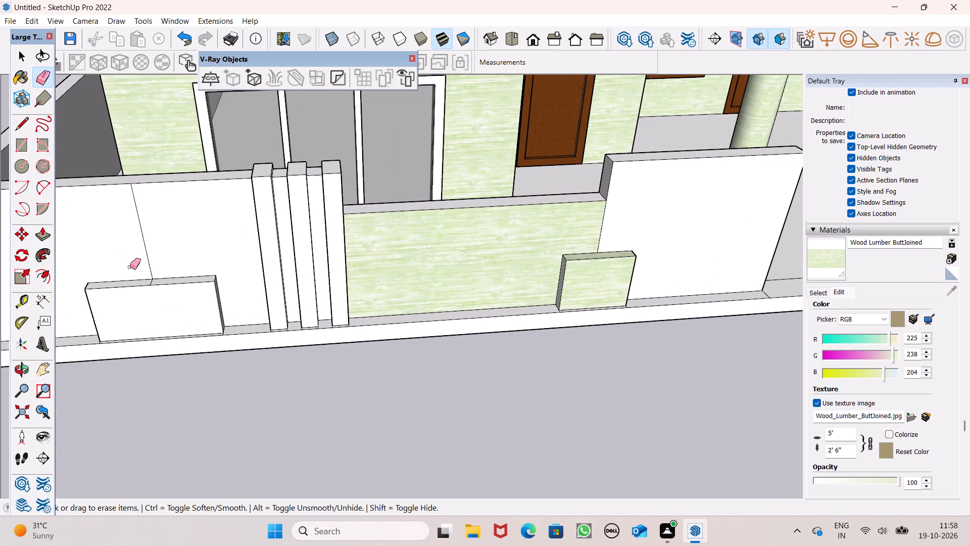
{"action": "scroll", "coordinate": [157, 288], "scroll_direction": "up", "scroll_amount": 5}
{"action": "left_click_drag", "start_coordinate": [150, 280], "coordinate": [144, 279]}
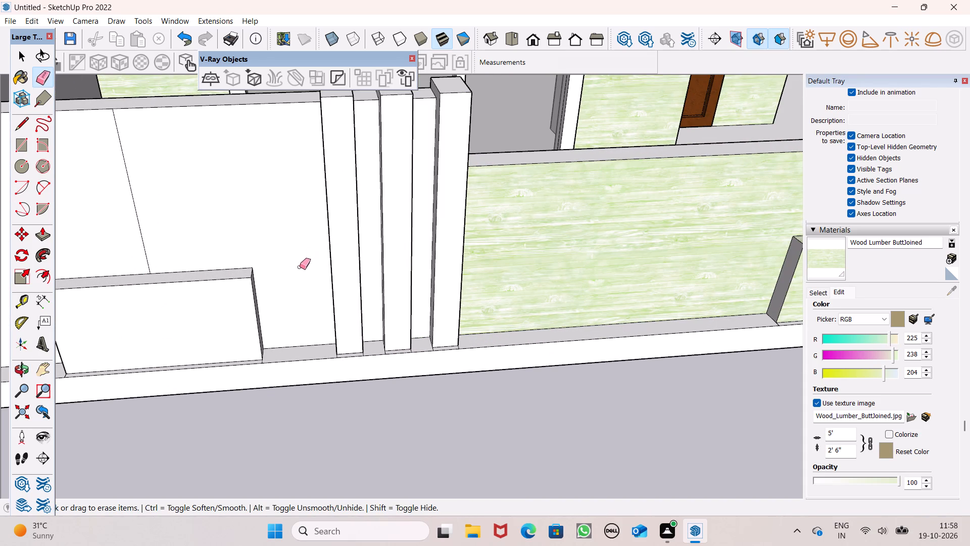
Paint the first low panel's front, top and end faces with Wood Lumber ButtJoined.
{"action": "scroll", "coordinate": [279, 282], "scroll_direction": "up", "scroll_amount": 1}
{"action": "middle_click_drag", "start_coordinate": [249, 302], "coordinate": [526, 249]}
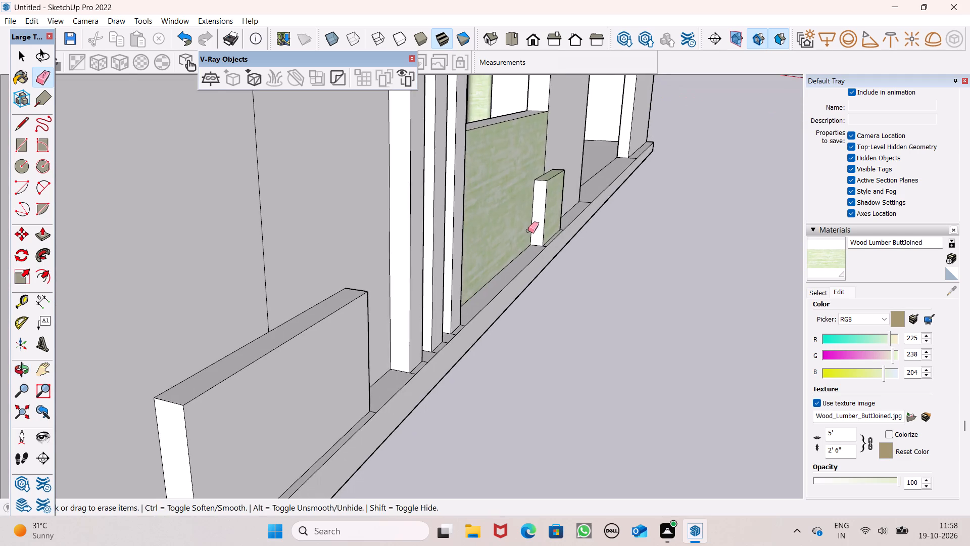
{"action": "scroll", "coordinate": [503, 245], "scroll_direction": "down", "scroll_amount": 5}
{"action": "middle_click_drag", "start_coordinate": [496, 328], "coordinate": [178, 360]}
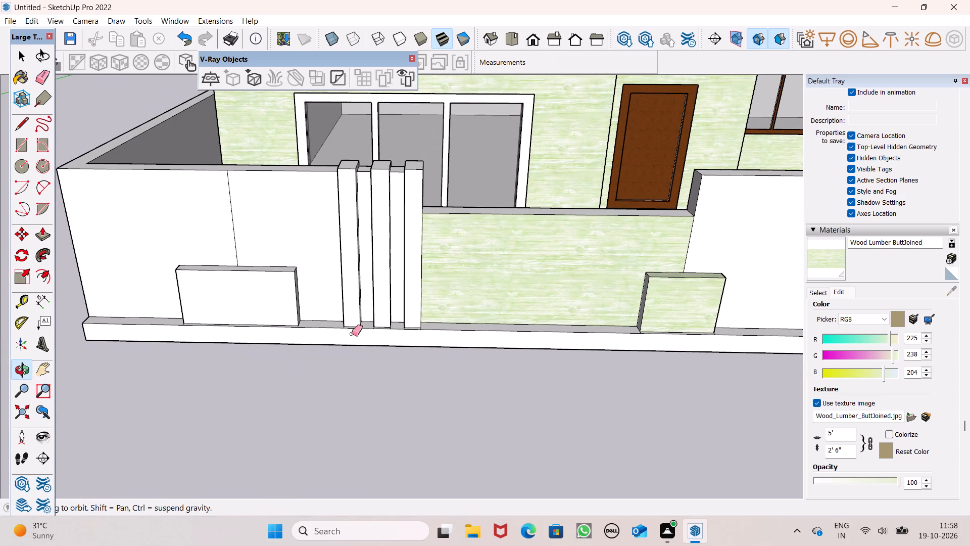
{"action": "left_click", "coordinate": [828, 252]}
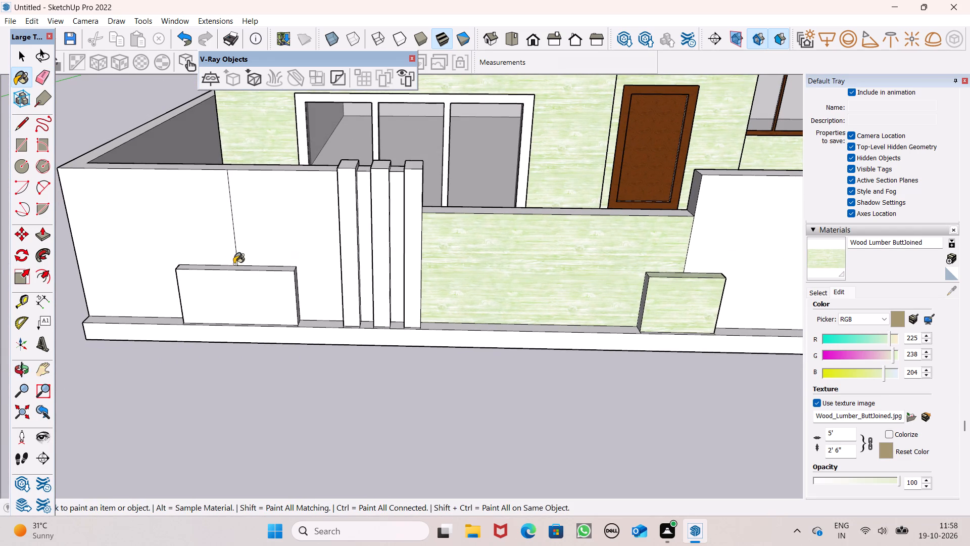
{"action": "scroll", "coordinate": [226, 264], "scroll_direction": "up", "scroll_amount": 6}
{"action": "left_click", "coordinate": [223, 268]}
{"action": "left_click", "coordinate": [225, 284]}
{"action": "scroll", "coordinate": [147, 313], "scroll_direction": "up", "scroll_amount": 1}
{"action": "middle_click_drag", "start_coordinate": [147, 313], "coordinate": [288, 292]}
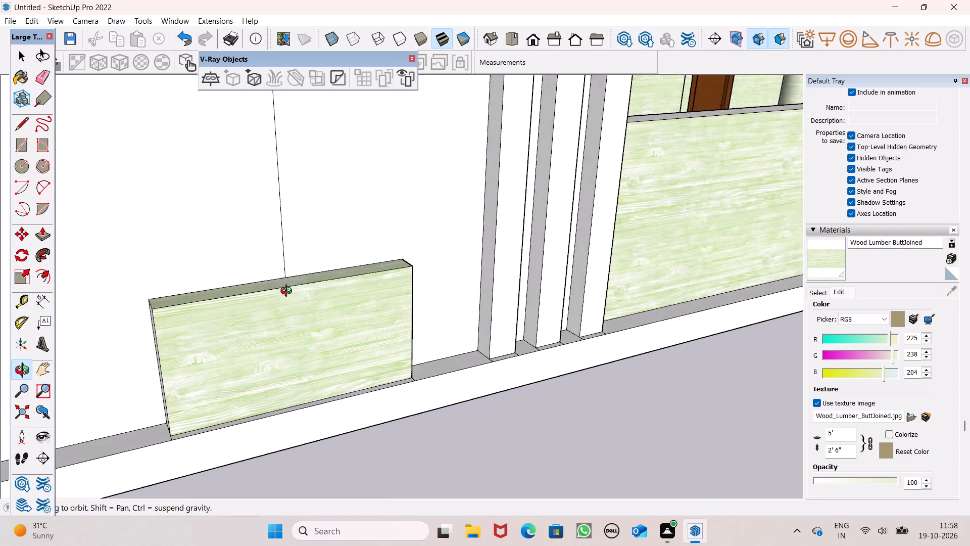
{"action": "middle_click_drag", "start_coordinate": [288, 292], "coordinate": [313, 270]}
{"action": "left_click", "coordinate": [165, 333]}
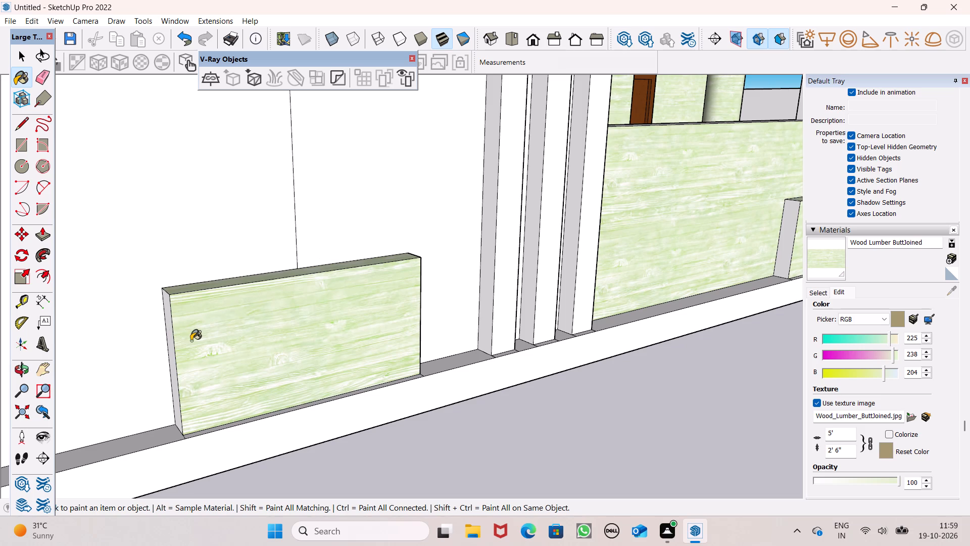
{"action": "key", "text": "ctrl+z"}
{"action": "scroll", "coordinate": [166, 331], "scroll_direction": "up", "scroll_amount": 6}
{"action": "left_click", "coordinate": [170, 329]}
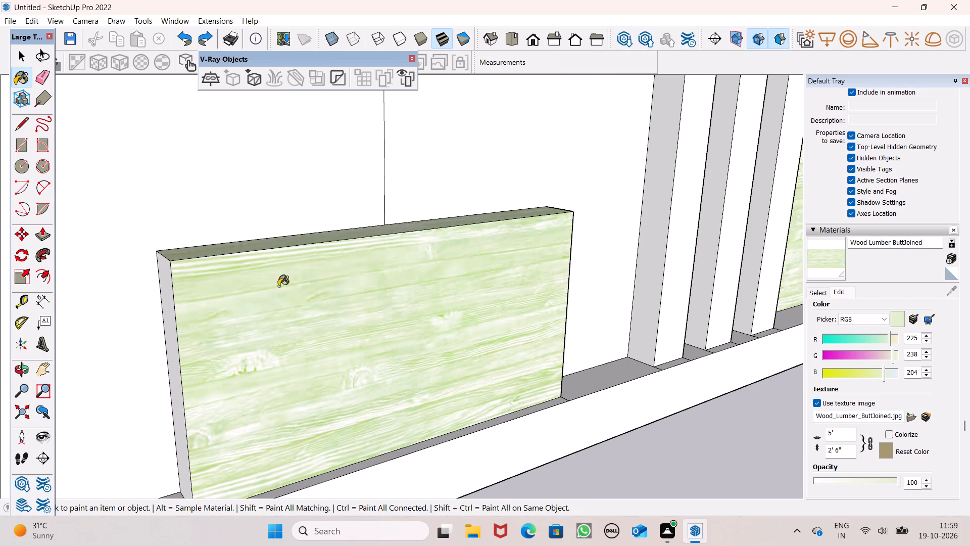
{"action": "scroll", "coordinate": [290, 269], "scroll_direction": "down", "scroll_amount": 2}
{"action": "middle_click_drag", "start_coordinate": [304, 286], "coordinate": [66, 306]}
{"action": "scroll", "coordinate": [414, 361], "scroll_direction": "up", "scroll_amount": 4}
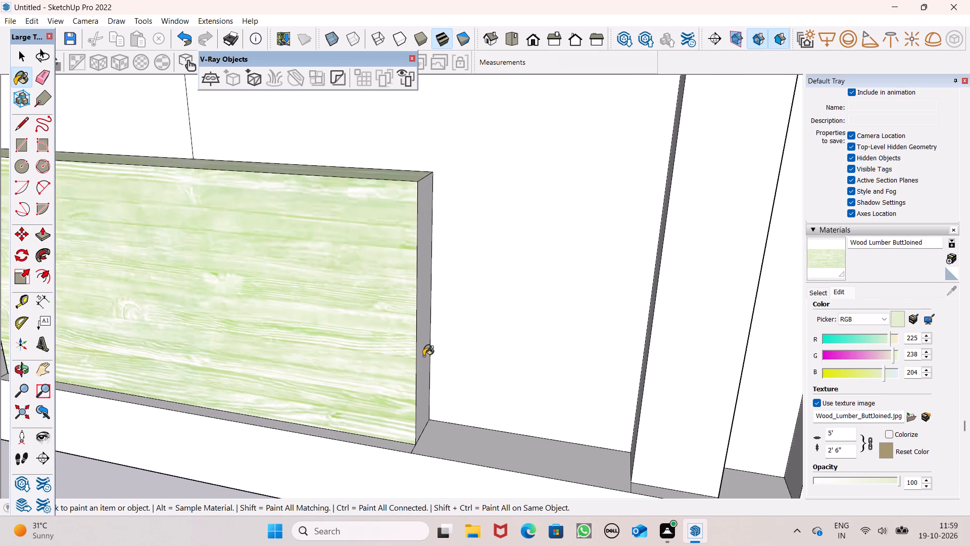
{"action": "left_click", "coordinate": [424, 354]}
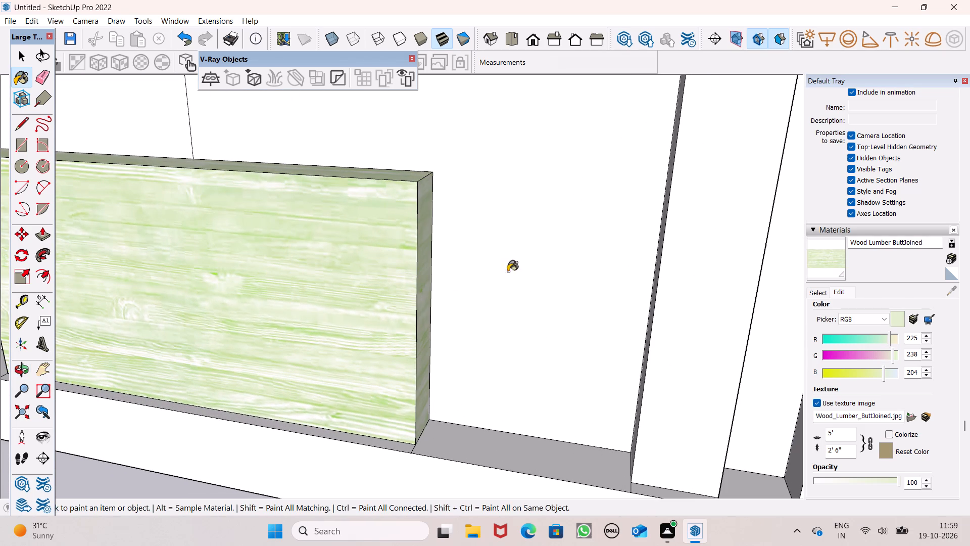
Paint the wall between the first panel's vertical line and the strips, plus both gaps between the strips, with Wood Lumber ButtJoined.
{"action": "left_click", "coordinate": [525, 257]}
{"action": "scroll", "coordinate": [484, 291], "scroll_direction": "down", "scroll_amount": 15}
{"action": "scroll", "coordinate": [364, 321], "scroll_direction": "down", "scroll_amount": 6}
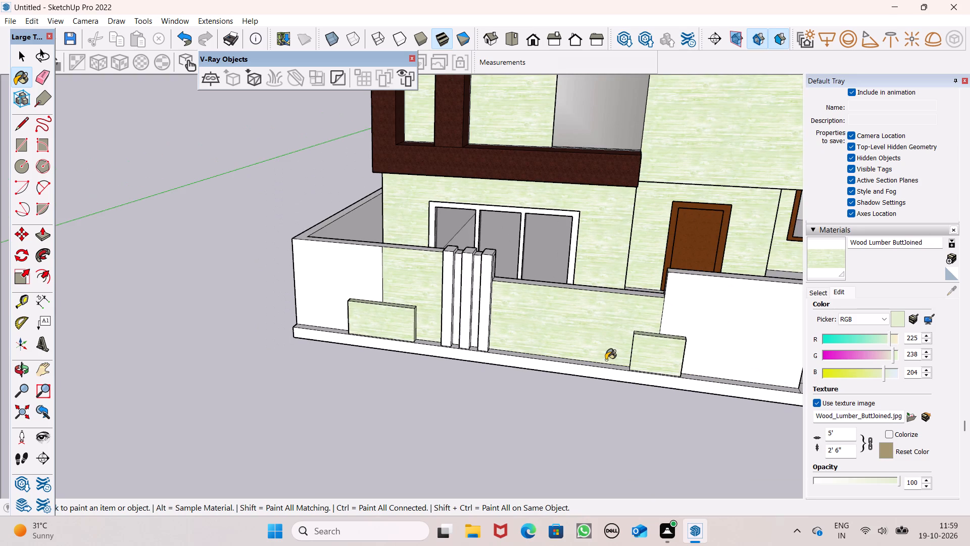
{"action": "scroll", "coordinate": [609, 357], "scroll_direction": "up", "scroll_amount": 5}
{"action": "scroll", "coordinate": [374, 281], "scroll_direction": "up", "scroll_amount": 12}
{"action": "left_click", "coordinate": [354, 268]}
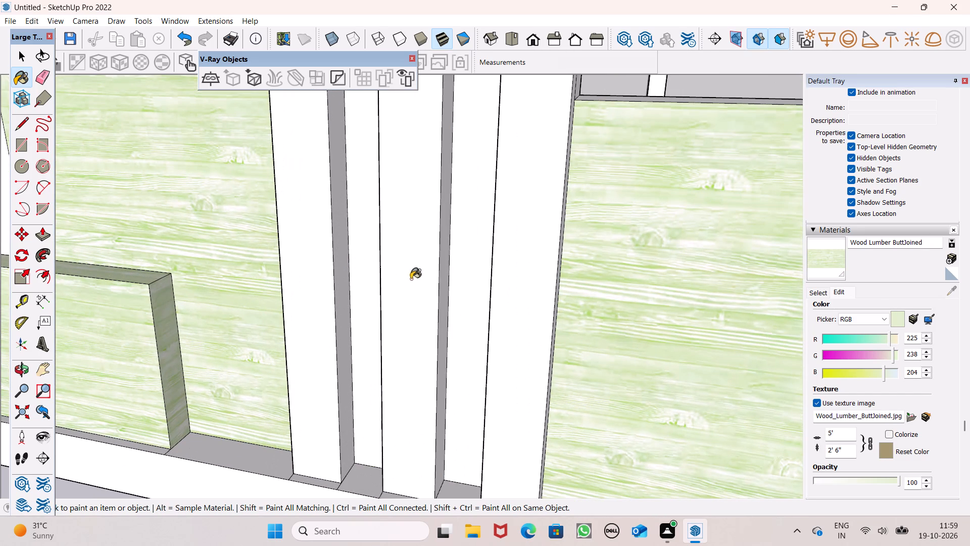
{"action": "left_click", "coordinate": [470, 298]}
Paint the ledge's top faces from the first low panel, past the three strips, to the gateway-side panel with Wood Lumber ButtJoined.
{"action": "scroll", "coordinate": [448, 252], "scroll_direction": "down", "scroll_amount": 6}
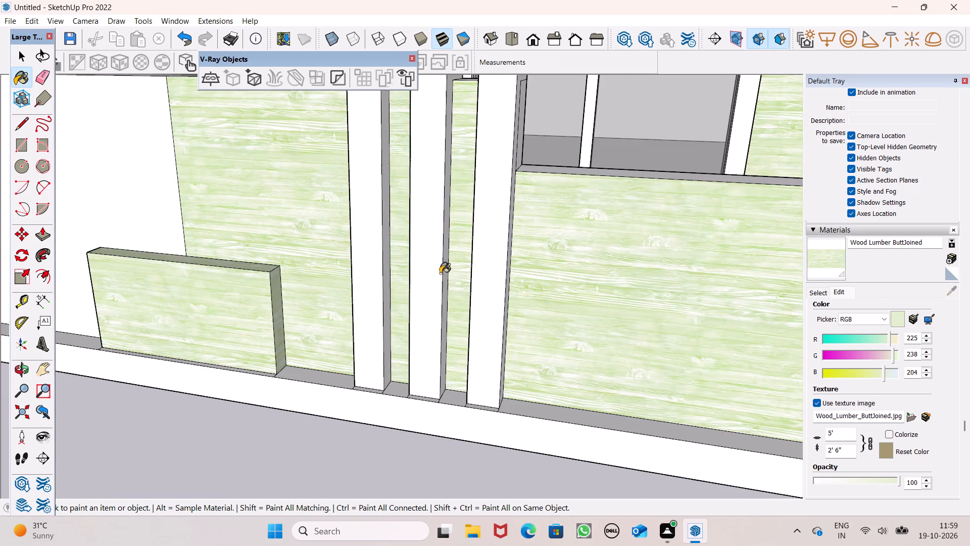
{"action": "middle_click_drag", "start_coordinate": [412, 357], "coordinate": [412, 408]}
{"action": "scroll", "coordinate": [370, 384], "scroll_direction": "up", "scroll_amount": 6}
{"action": "left_click", "coordinate": [328, 372]}
{"action": "scroll", "coordinate": [352, 303], "scroll_direction": "down", "scroll_amount": 6}
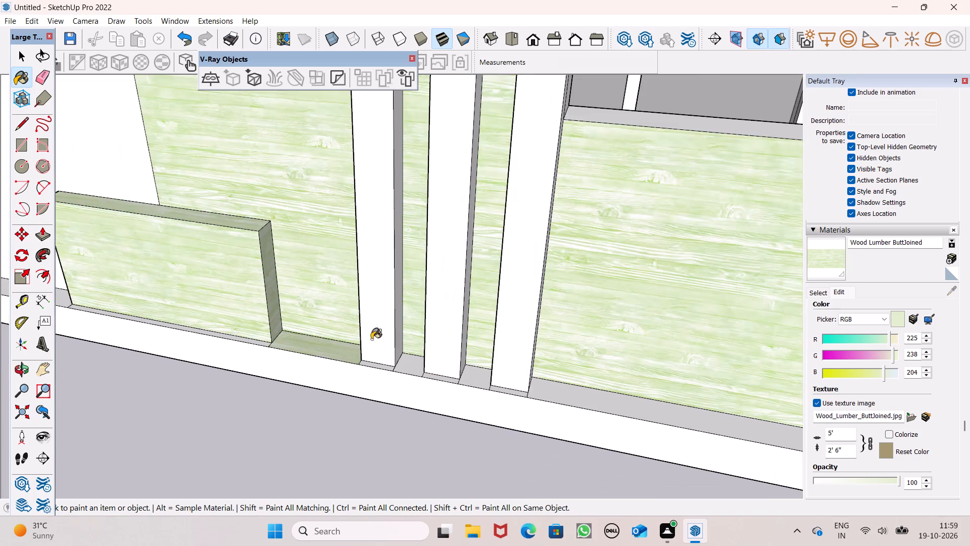
{"action": "scroll", "coordinate": [387, 395], "scroll_direction": "up", "scroll_amount": 6}
{"action": "scroll", "coordinate": [383, 351], "scroll_direction": "up", "scroll_amount": 5}
{"action": "left_click", "coordinate": [379, 329]}
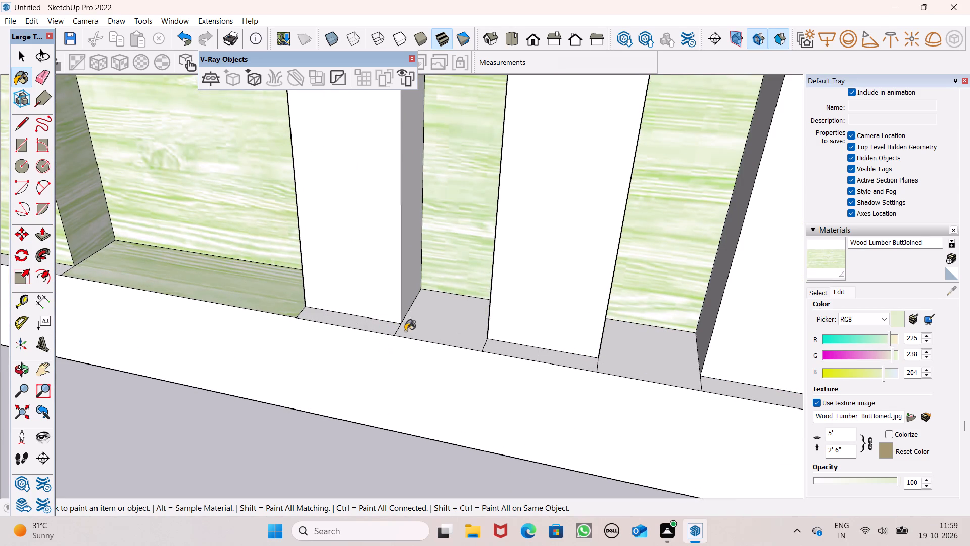
{"action": "left_click", "coordinate": [428, 337]}
{"action": "left_click", "coordinate": [526, 357]}
{"action": "left_click", "coordinate": [616, 365]}
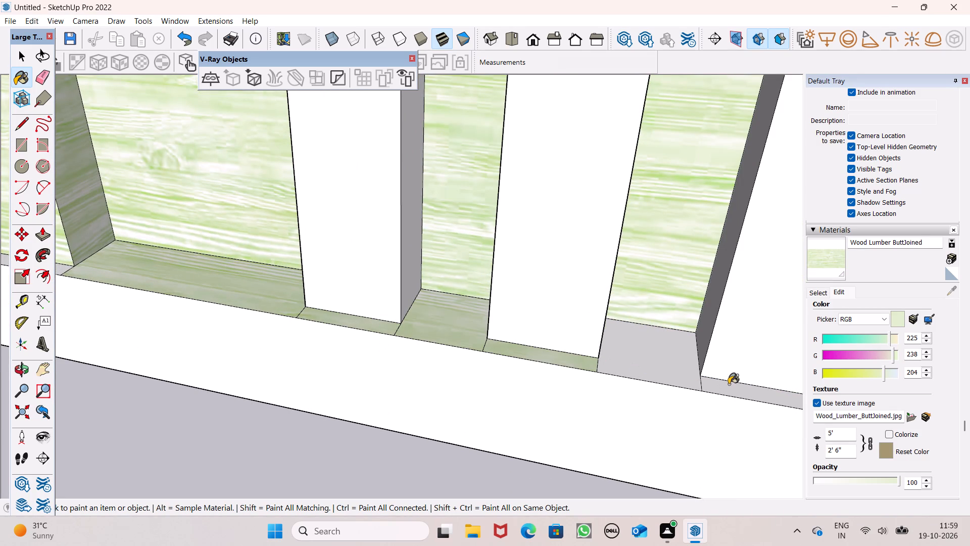
{"action": "left_click", "coordinate": [730, 384]}
{"action": "scroll", "coordinate": [380, 233], "scroll_direction": "down", "scroll_amount": 8}
{"action": "left_click", "coordinate": [574, 310]}
{"action": "scroll", "coordinate": [410, 249], "scroll_direction": "down", "scroll_amount": 2}
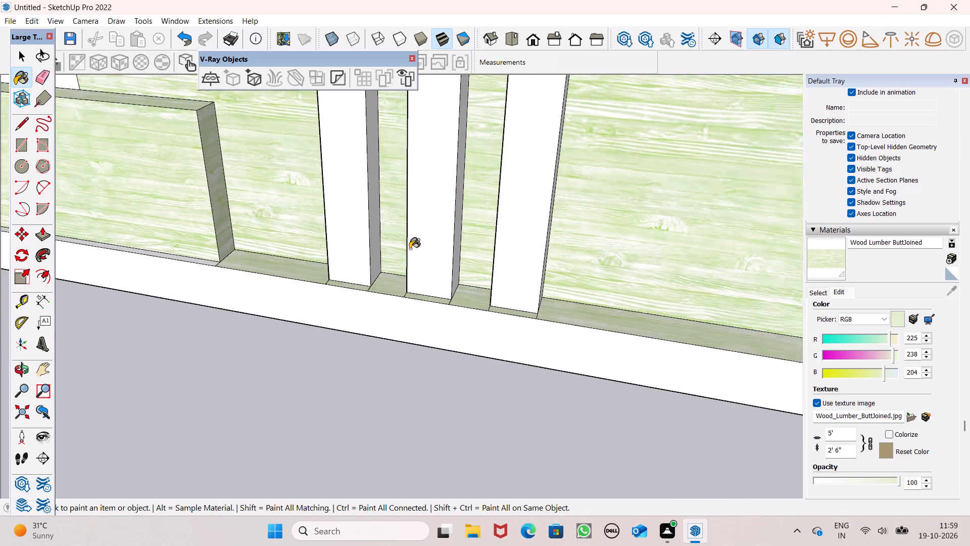
{"action": "scroll", "coordinate": [410, 249], "scroll_direction": "down", "scroll_amount": 13}
{"action": "middle_click_drag", "start_coordinate": [432, 270], "coordinate": [432, 275]}
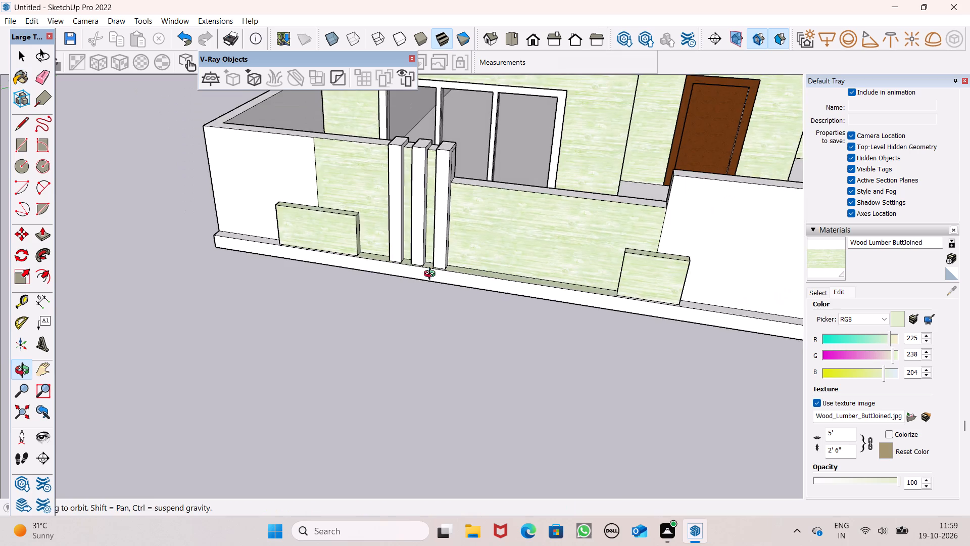
Paint the low wall's top face beside the three strips and the top faces in both strip gaps with Wood Lumber ButtJoined.
{"action": "middle_click_drag", "start_coordinate": [432, 275], "coordinate": [478, 324]}
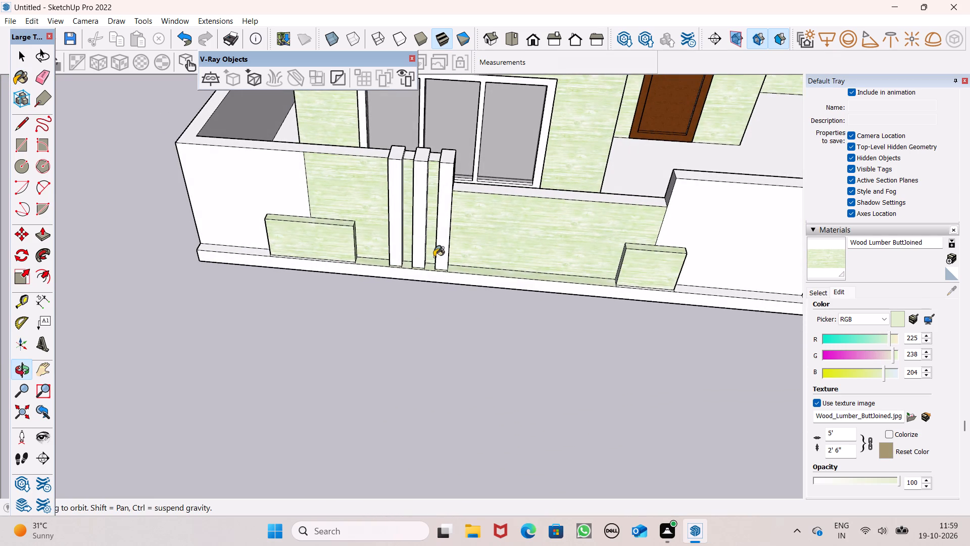
{"action": "middle_click_drag", "start_coordinate": [522, 210], "coordinate": [526, 266]}
{"action": "scroll", "coordinate": [519, 207], "scroll_direction": "up", "scroll_amount": 4}
{"action": "left_click", "coordinate": [515, 208]}
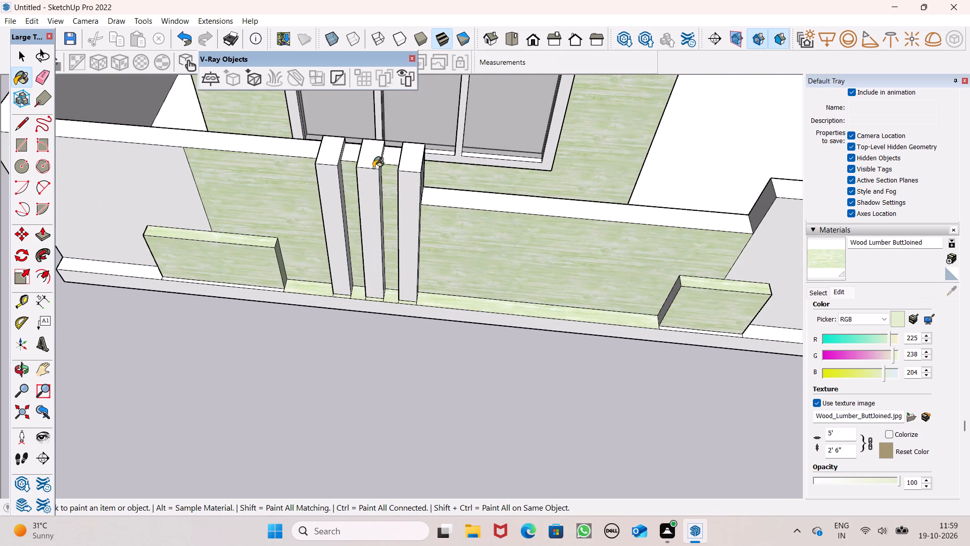
{"action": "scroll", "coordinate": [422, 174], "scroll_direction": "up", "scroll_amount": 5}
{"action": "left_click", "coordinate": [365, 144]}
{"action": "left_click", "coordinate": [304, 141]}
Paint the outer face of the side boundary wall nearest the first low panel with Wood Lumber ButtJoined.
{"action": "scroll", "coordinate": [313, 201], "scroll_direction": "down", "scroll_amount": 7}
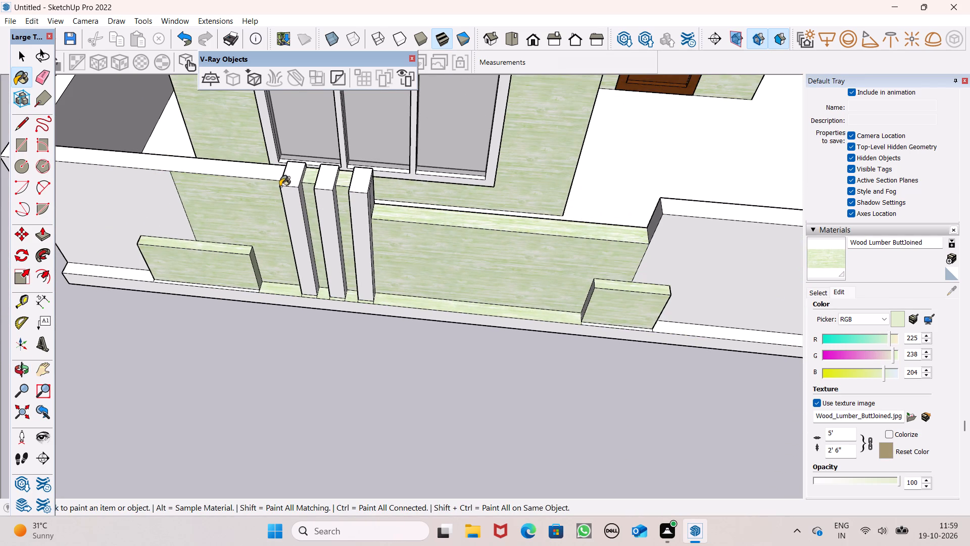
{"action": "scroll", "coordinate": [281, 190], "scroll_direction": "down", "scroll_amount": 2}
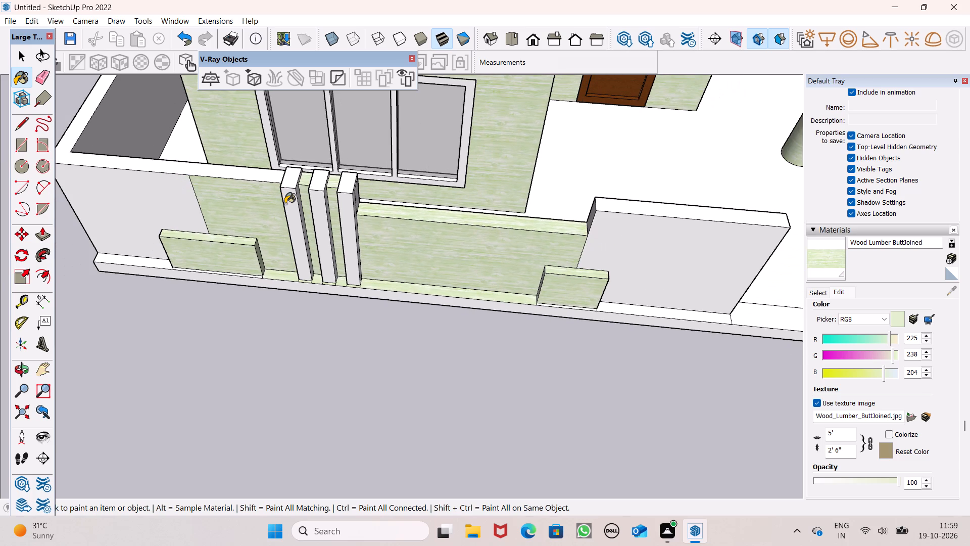
{"action": "middle_click_drag", "start_coordinate": [205, 209], "coordinate": [385, 184]}
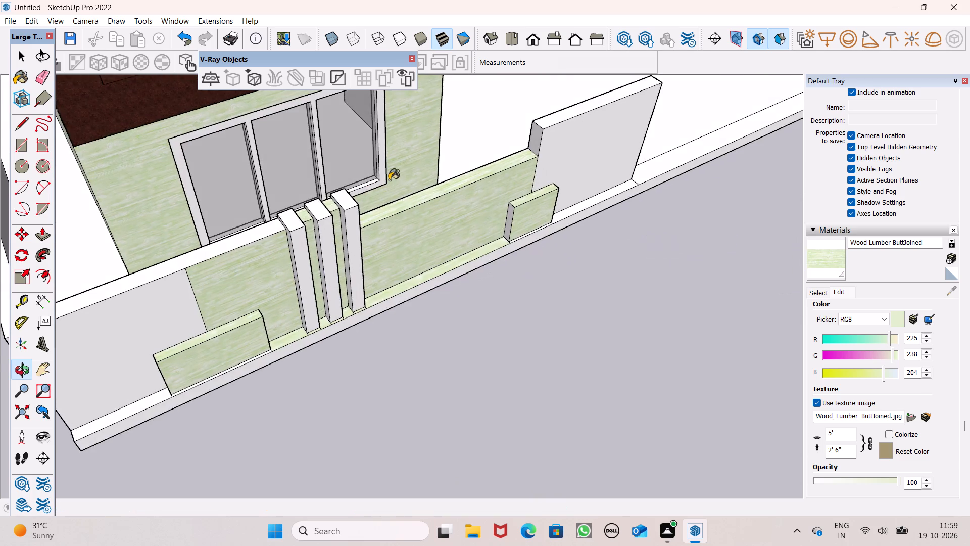
{"action": "scroll", "coordinate": [389, 180], "scroll_direction": "down", "scroll_amount": 5}
{"action": "middle_click_drag", "start_coordinate": [220, 239], "coordinate": [389, 186]}
{"action": "left_click", "coordinate": [209, 299]}
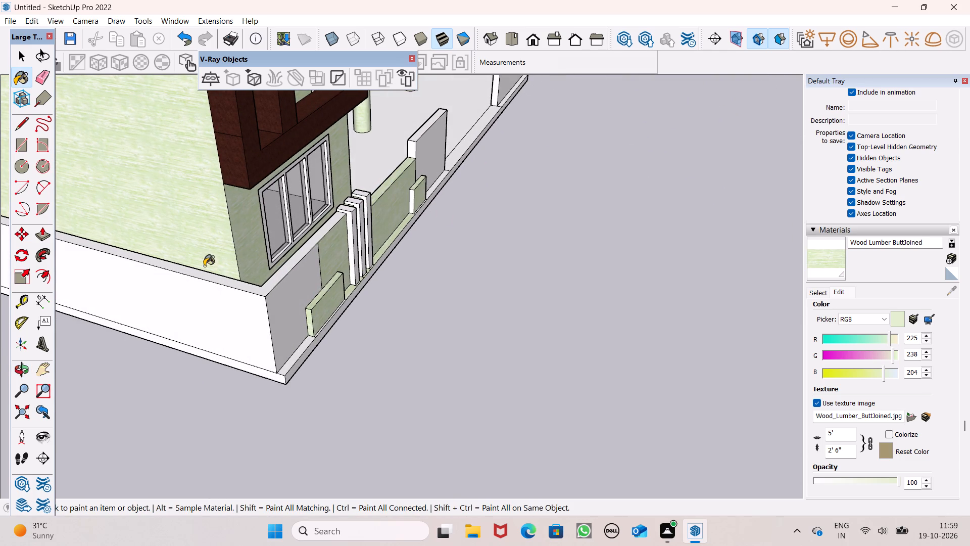
Draw a 9" line across the wall top at that corner, extending the front wall's inner edge to the outer edge.
{"action": "left_click", "coordinate": [20, 120]}
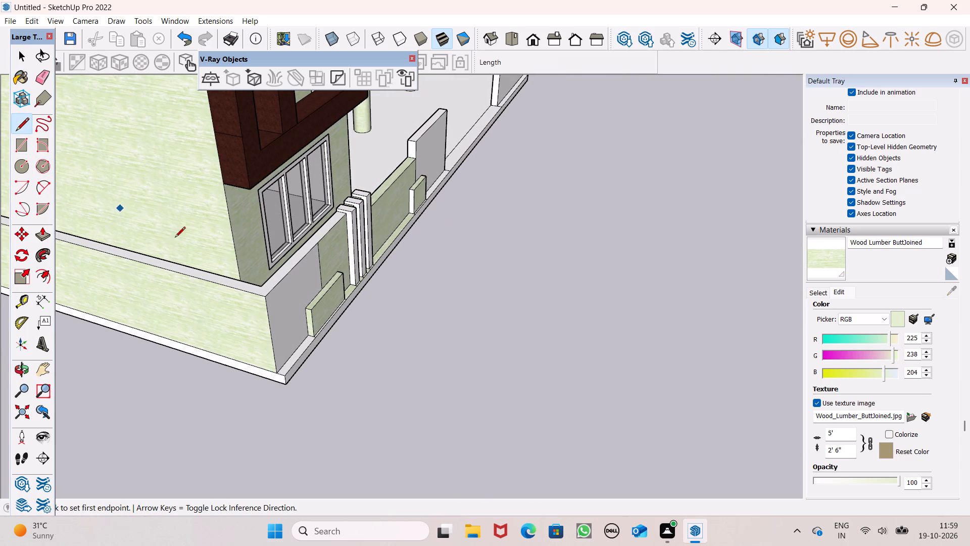
{"action": "scroll", "coordinate": [267, 272], "scroll_direction": "up", "scroll_amount": 10}
{"action": "middle_click_drag", "start_coordinate": [266, 304], "coordinate": [171, 371]}
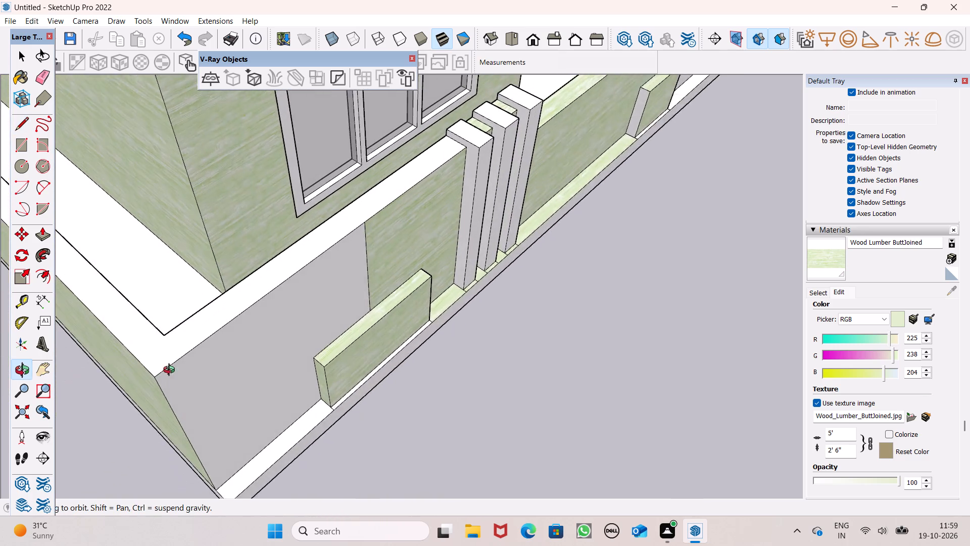
{"action": "middle_click_drag", "start_coordinate": [171, 371], "coordinate": [168, 369]}
{"action": "scroll", "coordinate": [169, 370], "scroll_direction": "up", "scroll_amount": 5}
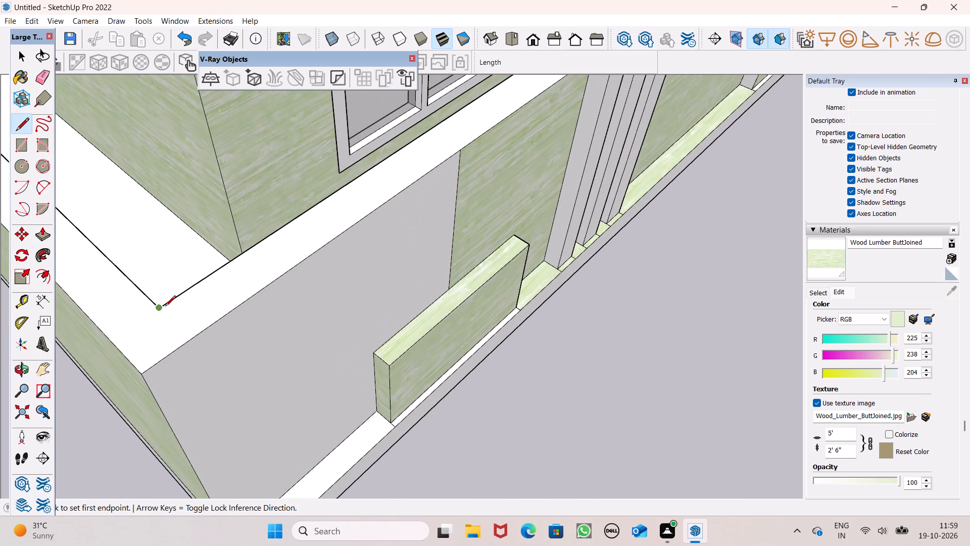
{"action": "left_click", "coordinate": [165, 303]}
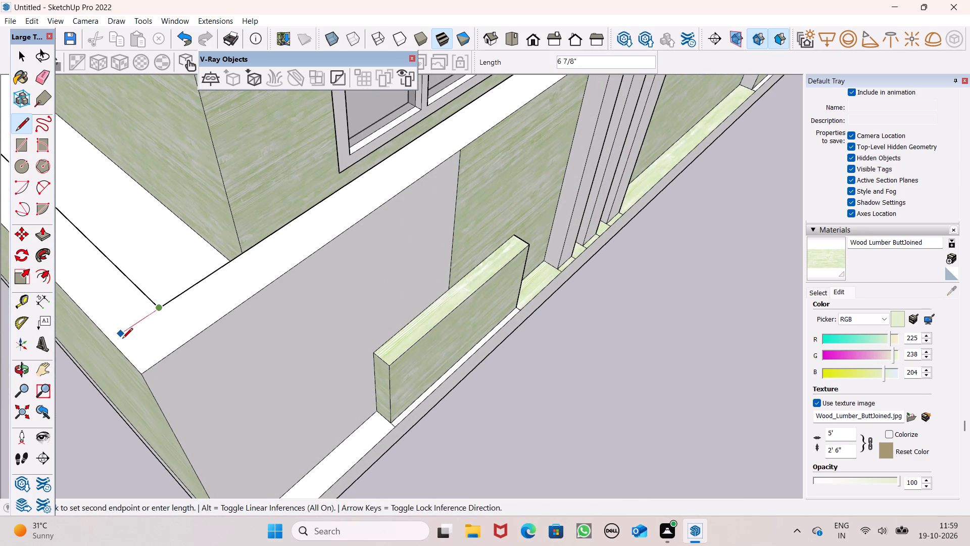
{"action": "left_click", "coordinate": [113, 340]}
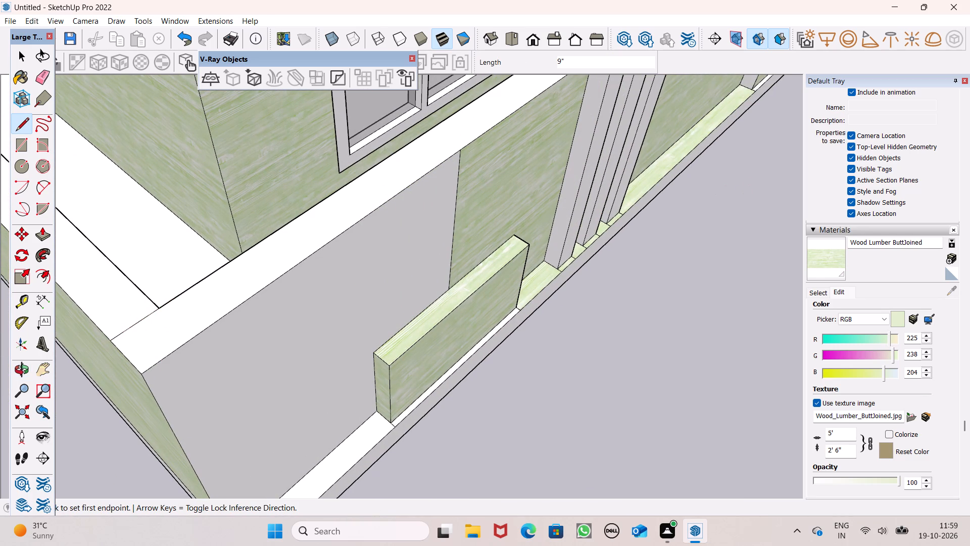
Paint the side boundary wall's top face behind the new dividing line with Wood Lumber ButtJoined.
{"action": "left_click", "coordinate": [821, 262]}
{"action": "left_click", "coordinate": [107, 275]}
Paint the outer face of the opposite side boundary wall, beside the porch, with Wood Lumber ButtJoined.
{"action": "scroll", "coordinate": [245, 227], "scroll_direction": "down", "scroll_amount": 6}
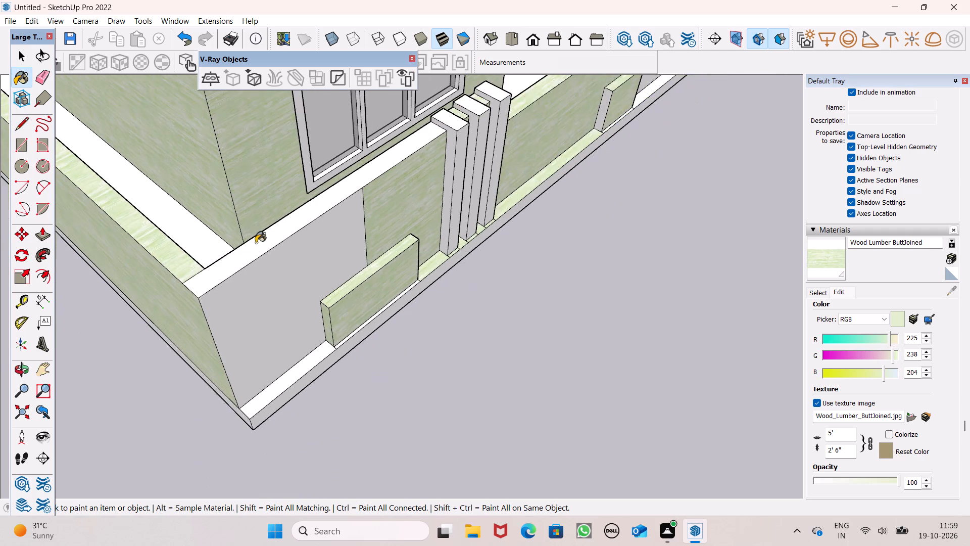
{"action": "middle_click_drag", "start_coordinate": [332, 283], "coordinate": [230, 228]}
{"action": "scroll", "coordinate": [217, 266], "scroll_direction": "down", "scroll_amount": 5}
{"action": "middle_click_drag", "start_coordinate": [341, 284], "coordinate": [135, 250]}
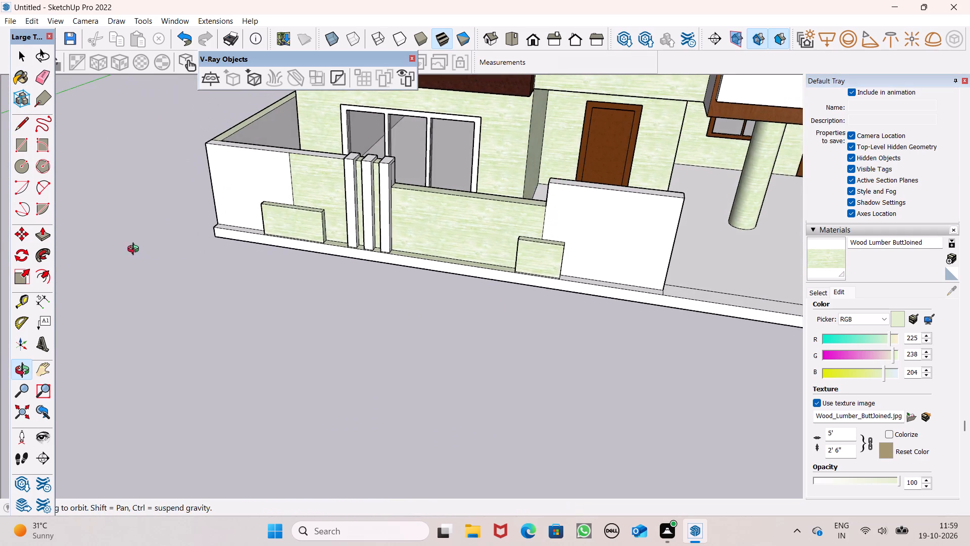
{"action": "middle_click_drag", "start_coordinate": [135, 250], "coordinate": [134, 250]}
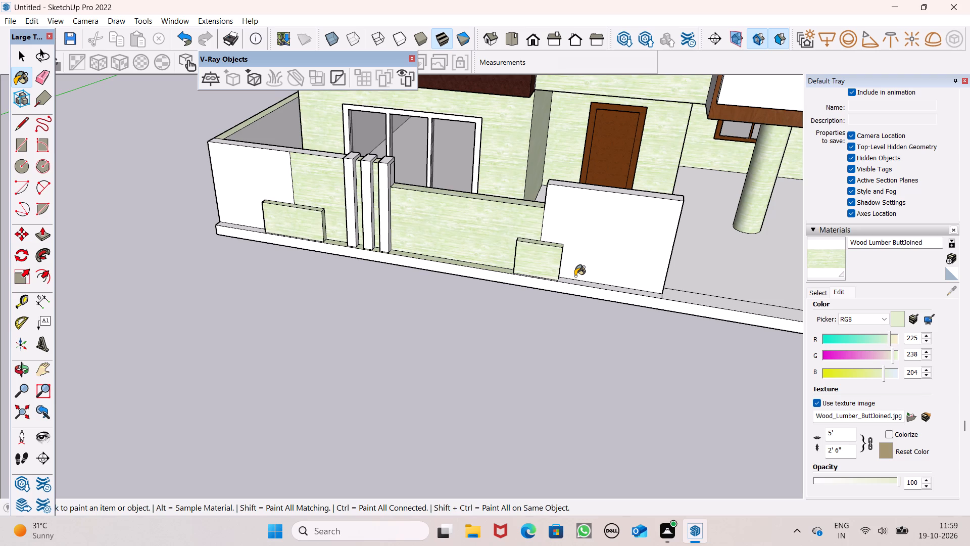
{"action": "scroll", "coordinate": [574, 279], "scroll_direction": "down", "scroll_amount": 3}
{"action": "middle_click_drag", "start_coordinate": [674, 295], "coordinate": [675, 269]}
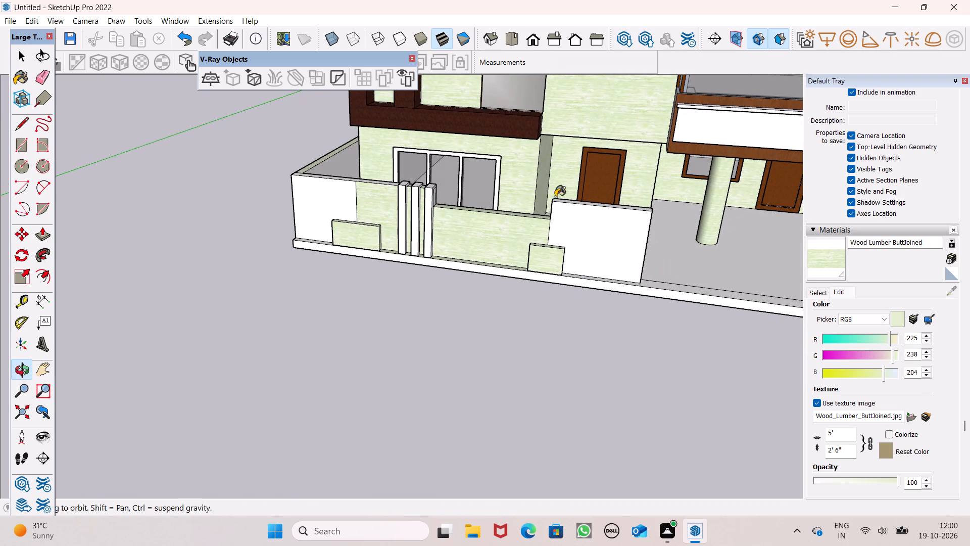
{"action": "scroll", "coordinate": [527, 244], "scroll_direction": "down", "scroll_amount": 4}
{"action": "scroll", "coordinate": [483, 250], "scroll_direction": "down", "scroll_amount": 4}
{"action": "scroll", "coordinate": [540, 269], "scroll_direction": "down", "scroll_amount": 3}
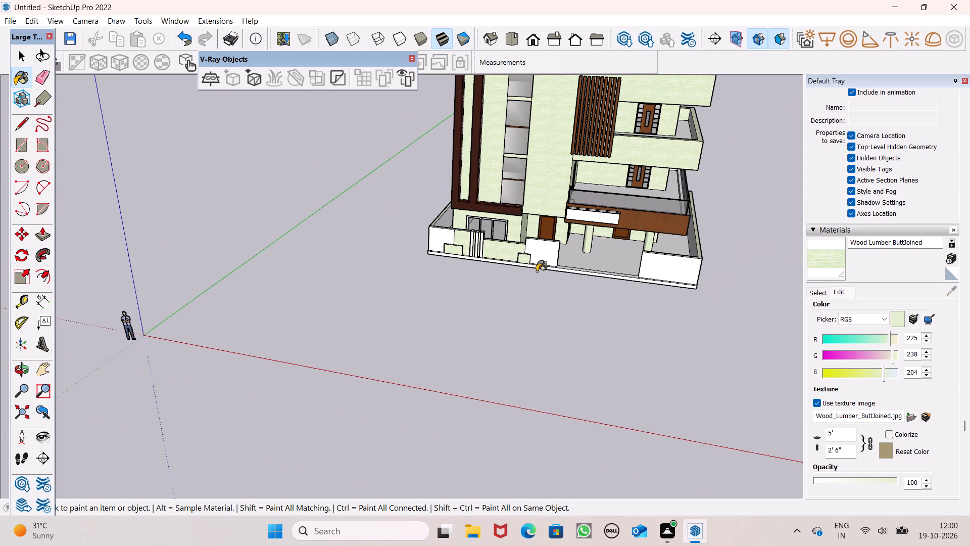
{"action": "scroll", "coordinate": [577, 274], "scroll_direction": "down", "scroll_amount": 2}
{"action": "scroll", "coordinate": [746, 304], "scroll_direction": "up", "scroll_amount": 4}
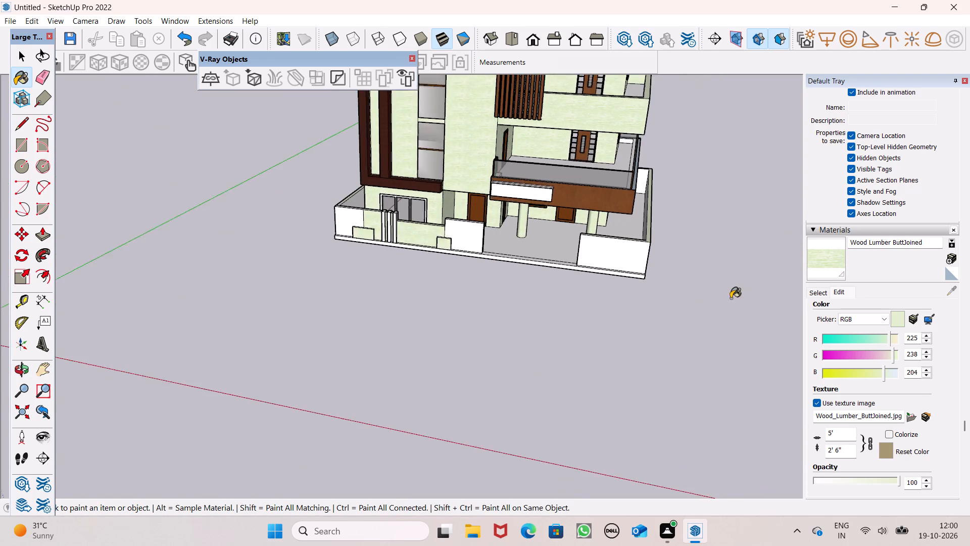
{"action": "scroll", "coordinate": [731, 298], "scroll_direction": "up", "scroll_amount": 2}
{"action": "scroll", "coordinate": [640, 231], "scroll_direction": "up", "scroll_amount": 8}
{"action": "middle_click_drag", "start_coordinate": [674, 260], "coordinate": [514, 304]}
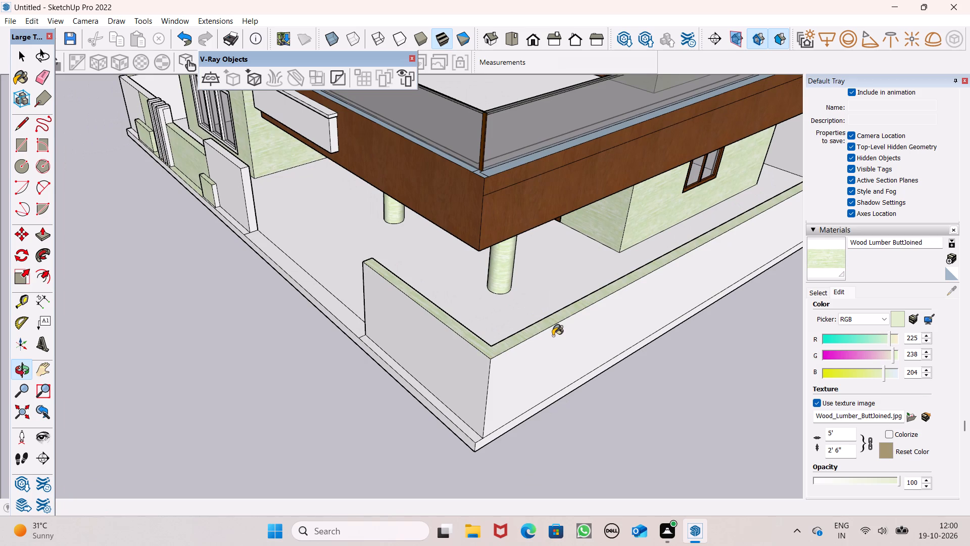
{"action": "left_click", "coordinate": [553, 336]}
Draw a 9" line across the wall top from the inner corner at the porch-side front corner.
{"action": "left_click", "coordinate": [16, 116]}
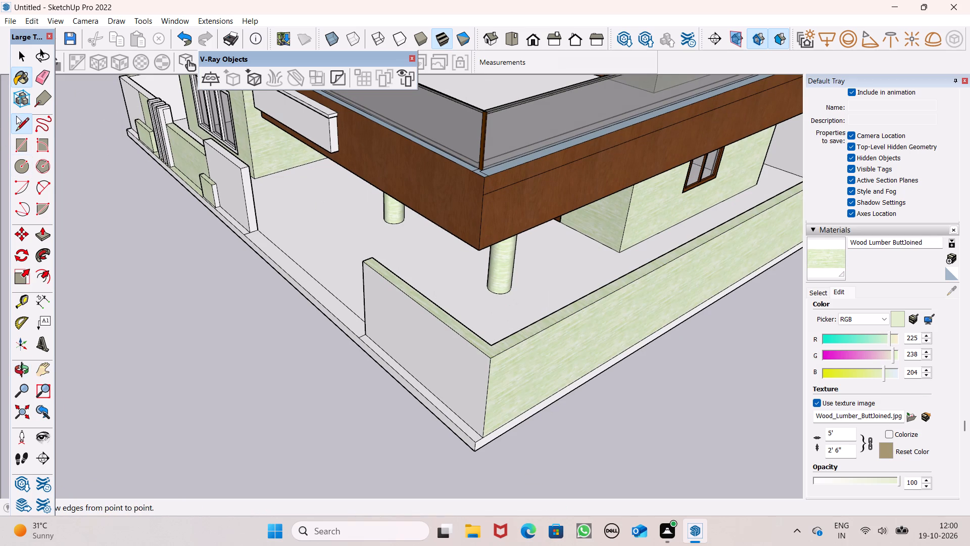
{"action": "scroll", "coordinate": [503, 343], "scroll_direction": "up", "scroll_amount": 5}
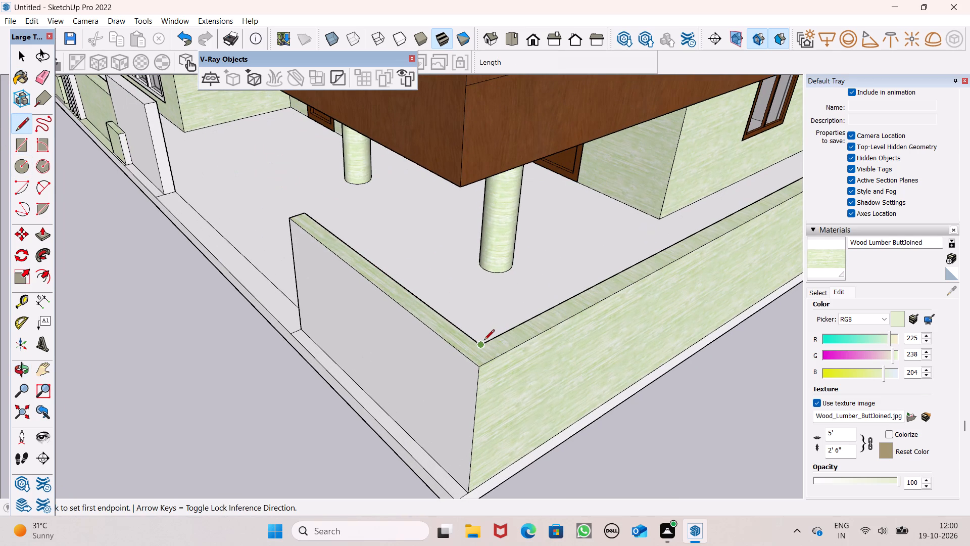
{"action": "left_click", "coordinate": [482, 343]}
{"action": "left_click", "coordinate": [494, 357]}
Divide the porch-side front wall with a 9" line across its top and a 6' line down its front face.
{"action": "scroll", "coordinate": [636, 279], "scroll_direction": "down", "scroll_amount": 2}
{"action": "middle_click_drag", "start_coordinate": [594, 328], "coordinate": [708, 296]}
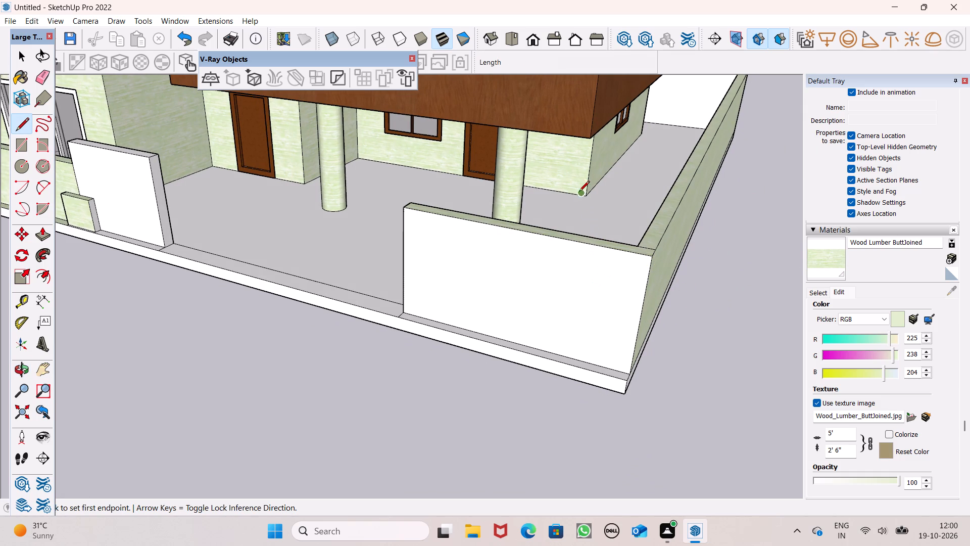
{"action": "middle_click_drag", "start_coordinate": [573, 217], "coordinate": [618, 273]}
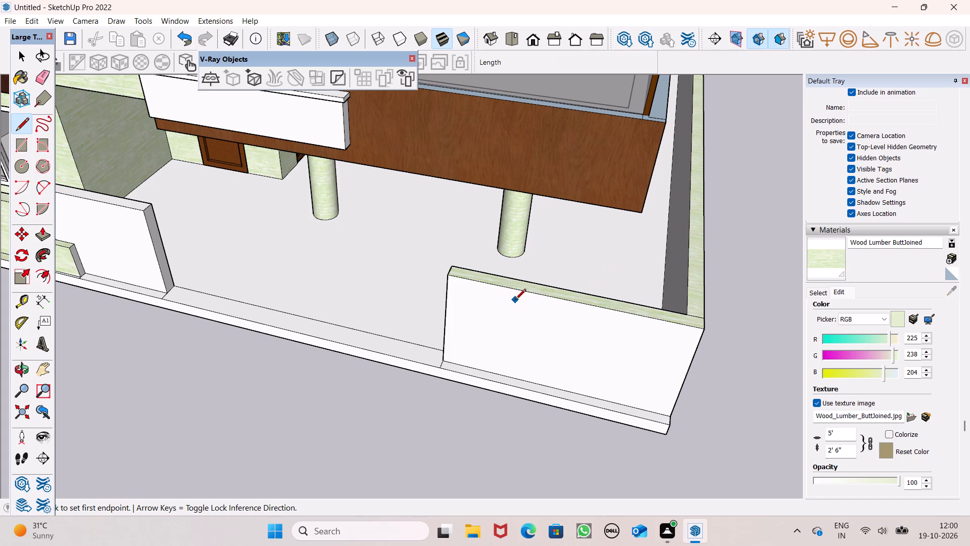
{"action": "middle_click_drag", "start_coordinate": [515, 301], "coordinate": [530, 328]}
{"action": "scroll", "coordinate": [544, 324], "scroll_direction": "up", "scroll_amount": 3}
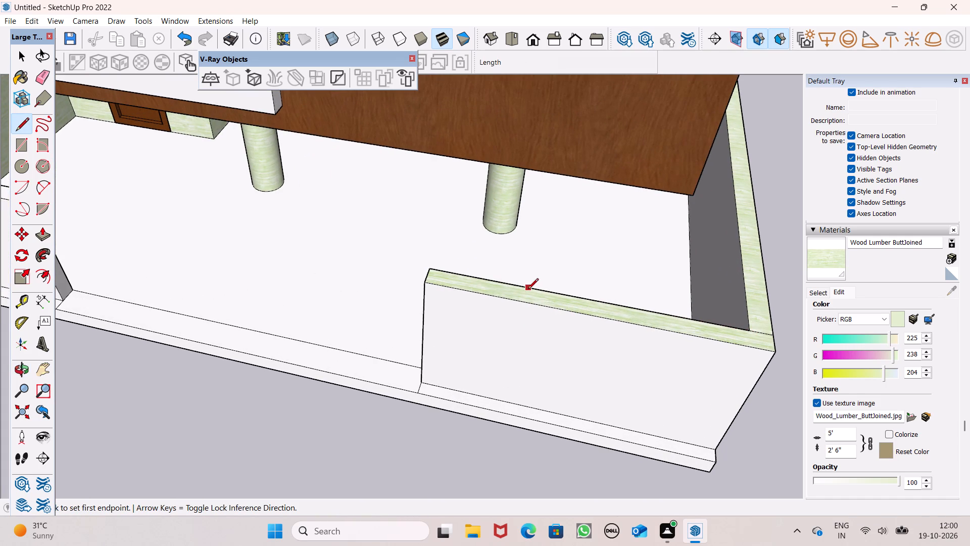
{"action": "left_click", "coordinate": [528, 288]}
{"action": "left_click", "coordinate": [528, 301]}
{"action": "left_click", "coordinate": [524, 304]}
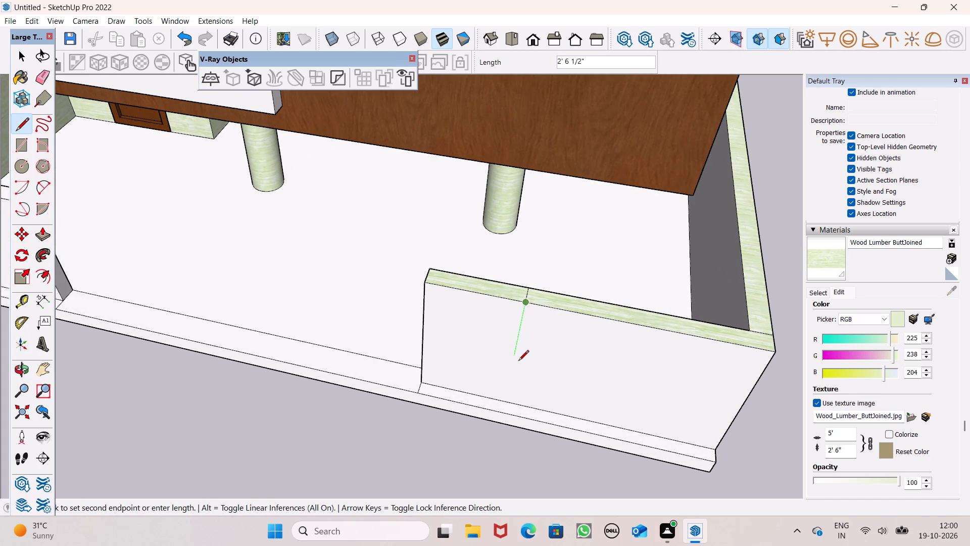
{"action": "left_click", "coordinate": [509, 401]}
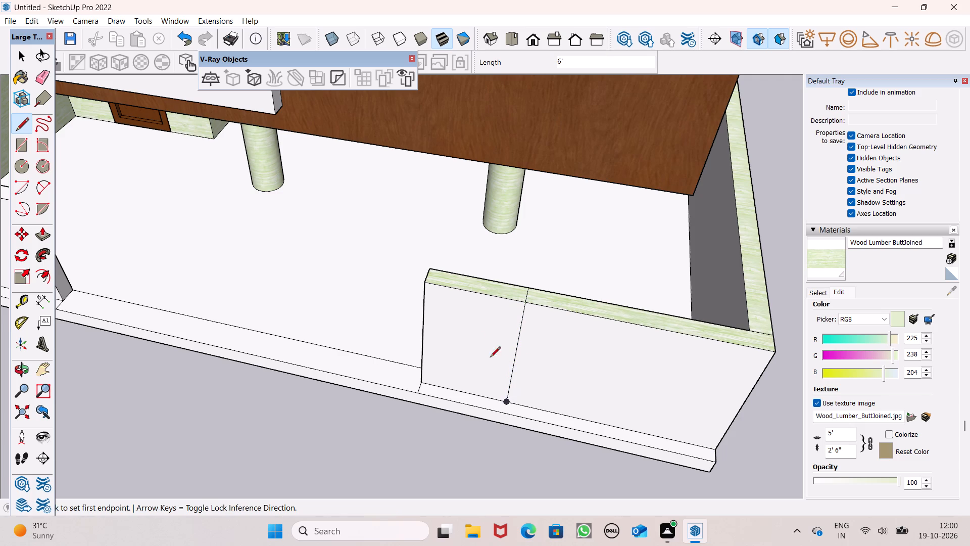
{"action": "scroll", "coordinate": [450, 318], "scroll_direction": "up", "scroll_amount": 1}
{"action": "middle_click_drag", "start_coordinate": [460, 332], "coordinate": [492, 227]}
{"action": "scroll", "coordinate": [492, 227], "scroll_direction": "up", "scroll_amount": 1}
{"action": "middle_click_drag", "start_coordinate": [492, 227], "coordinate": [488, 219]}
{"action": "key", "text": "space"}
Paint the rear boundary wall's outer face with Wood Lumber ButtJoined.
{"action": "scroll", "coordinate": [643, 212], "scroll_direction": "down", "scroll_amount": 3}
{"action": "scroll", "coordinate": [533, 213], "scroll_direction": "down", "scroll_amount": 1}
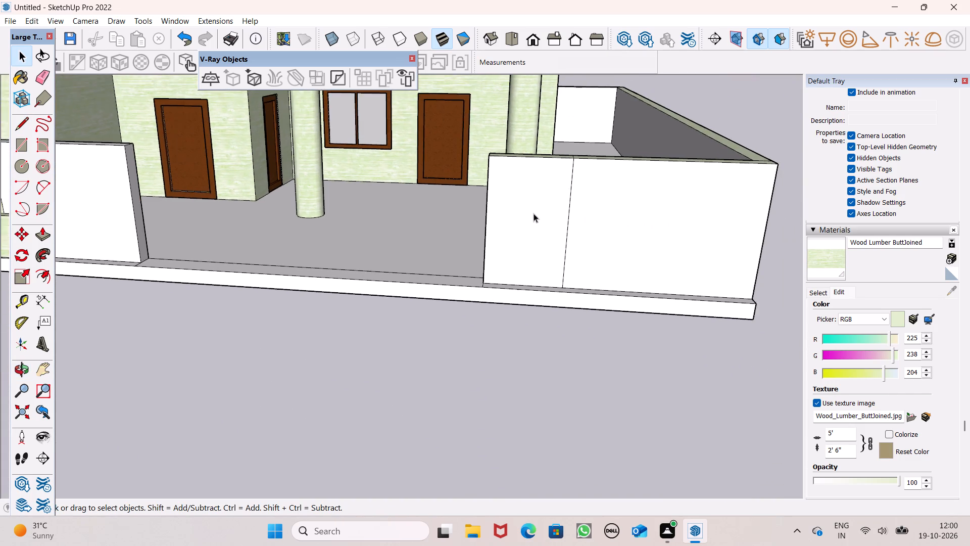
{"action": "scroll", "coordinate": [533, 213], "scroll_direction": "down", "scroll_amount": 2}
{"action": "left_click", "coordinate": [827, 265]}
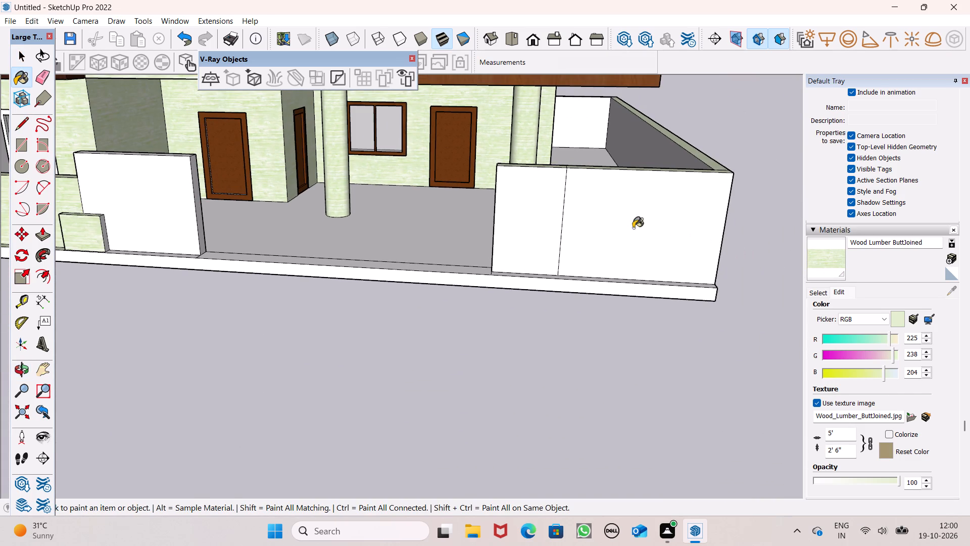
{"action": "middle_click_drag", "start_coordinate": [578, 224], "coordinate": [409, 247]}
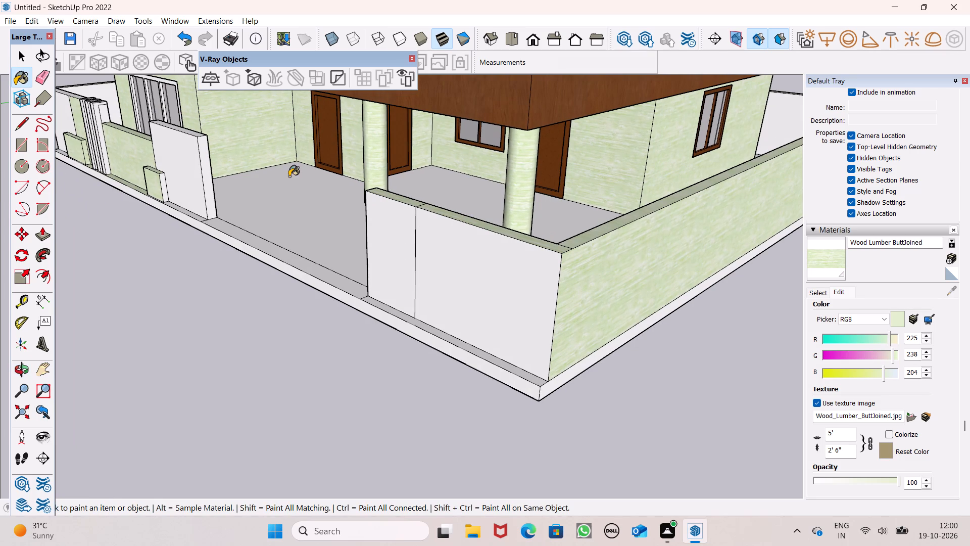
{"action": "scroll", "coordinate": [286, 179], "scroll_direction": "down", "scroll_amount": 2}
{"action": "middle_click_drag", "start_coordinate": [369, 210], "coordinate": [0, 133]}
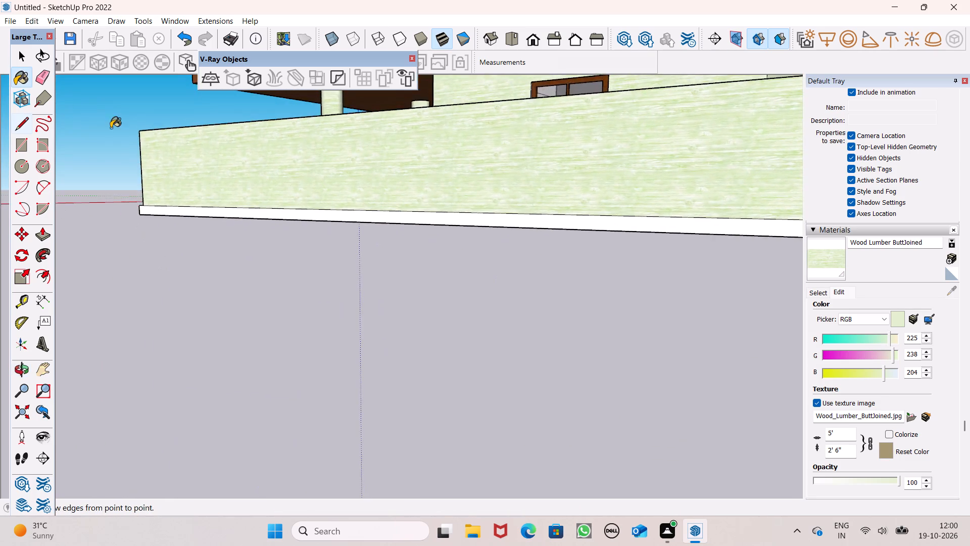
{"action": "scroll", "coordinate": [121, 129], "scroll_direction": "down", "scroll_amount": 3}
{"action": "middle_click_drag", "start_coordinate": [276, 175], "coordinate": [157, 177]}
{"action": "left_click", "coordinate": [283, 154]}
Paint the inner face of the side boundary wall beside the porch with Wood Lumber ButtJoined.
{"action": "scroll", "coordinate": [285, 154], "scroll_direction": "down", "scroll_amount": 5}
{"action": "middle_click_drag", "start_coordinate": [317, 174], "coordinate": [9, 199]}
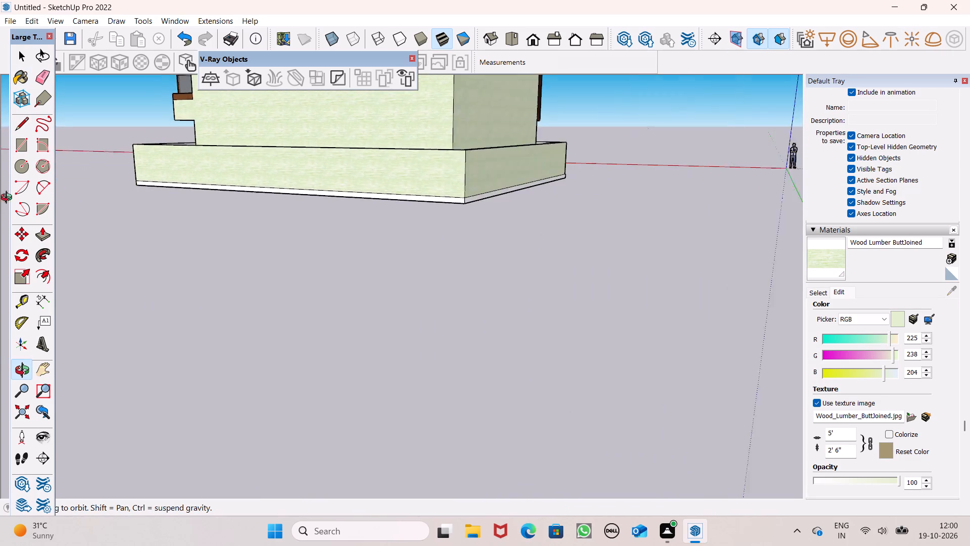
{"action": "middle_click_drag", "start_coordinate": [9, 199], "coordinate": [620, 224]}
{"action": "middle_click_drag", "start_coordinate": [327, 226], "coordinate": [281, 240]}
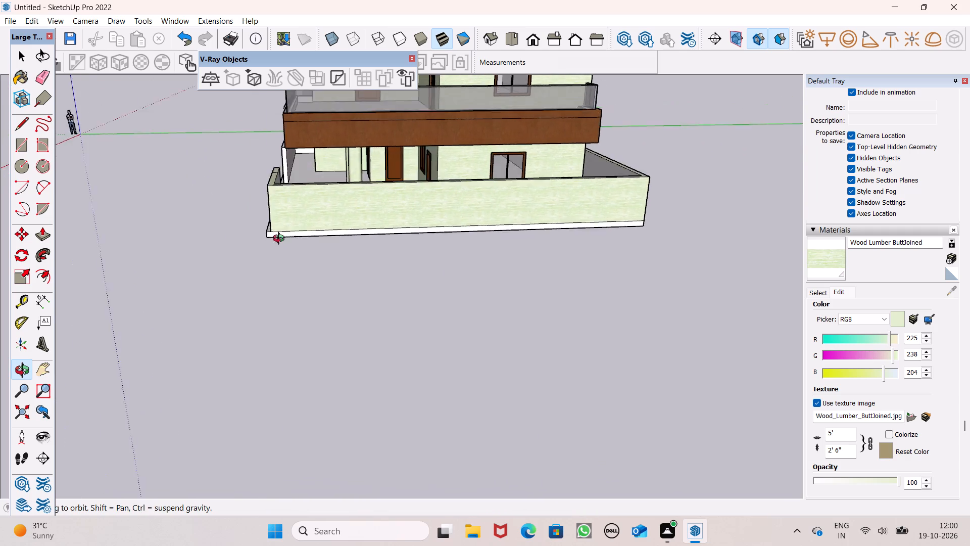
{"action": "middle_click_drag", "start_coordinate": [281, 240], "coordinate": [140, 237]}
{"action": "scroll", "coordinate": [593, 191], "scroll_direction": "up", "scroll_amount": 5}
{"action": "left_click", "coordinate": [638, 128]}
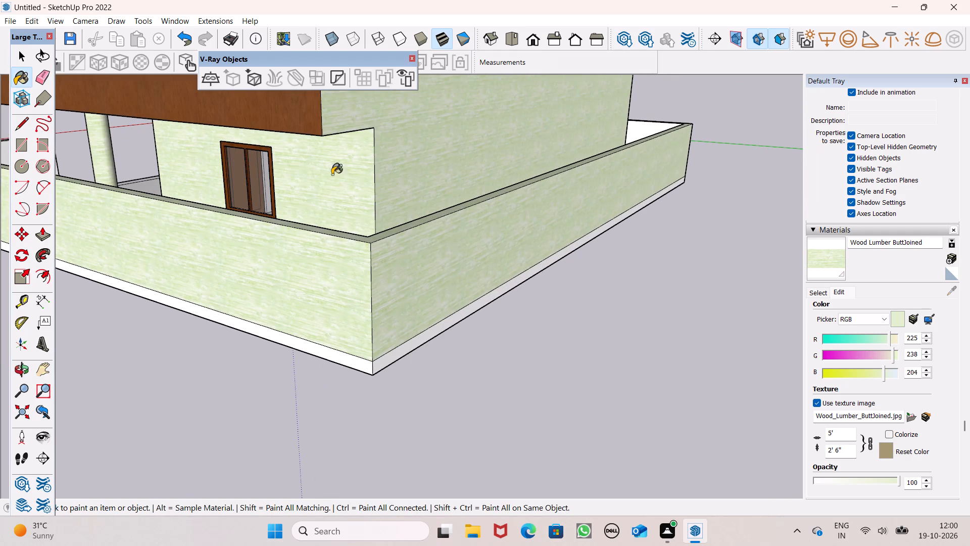
{"action": "middle_click_drag", "start_coordinate": [312, 189], "coordinate": [912, 189]}
{"action": "left_click", "coordinate": [770, 193]}
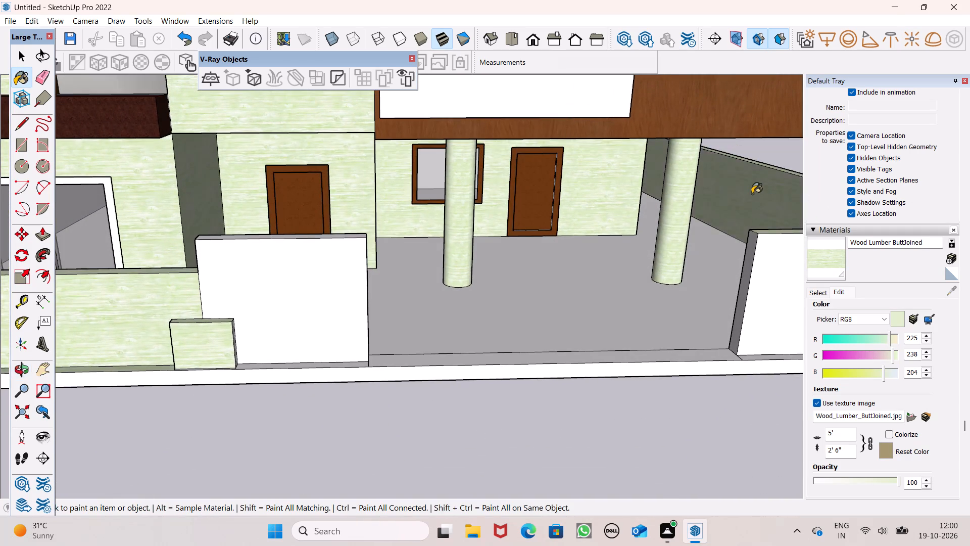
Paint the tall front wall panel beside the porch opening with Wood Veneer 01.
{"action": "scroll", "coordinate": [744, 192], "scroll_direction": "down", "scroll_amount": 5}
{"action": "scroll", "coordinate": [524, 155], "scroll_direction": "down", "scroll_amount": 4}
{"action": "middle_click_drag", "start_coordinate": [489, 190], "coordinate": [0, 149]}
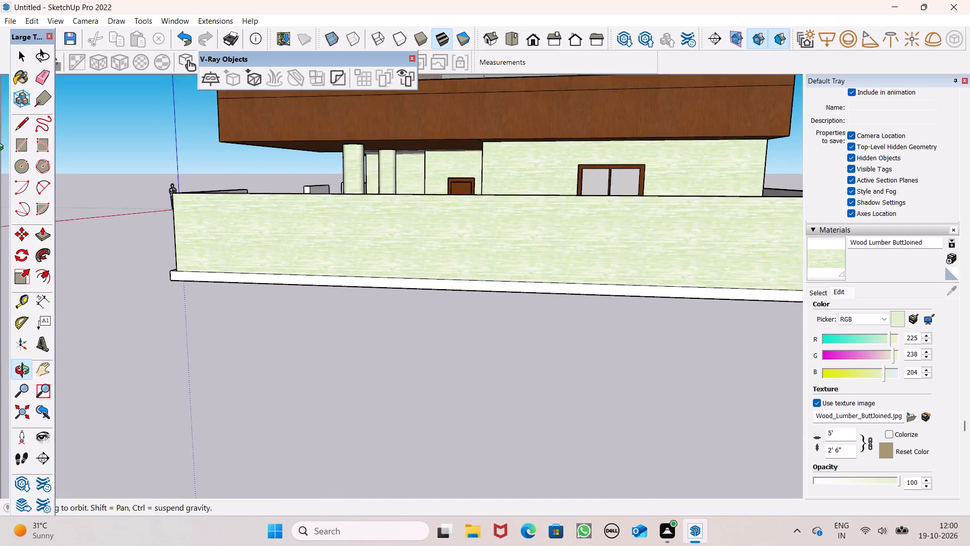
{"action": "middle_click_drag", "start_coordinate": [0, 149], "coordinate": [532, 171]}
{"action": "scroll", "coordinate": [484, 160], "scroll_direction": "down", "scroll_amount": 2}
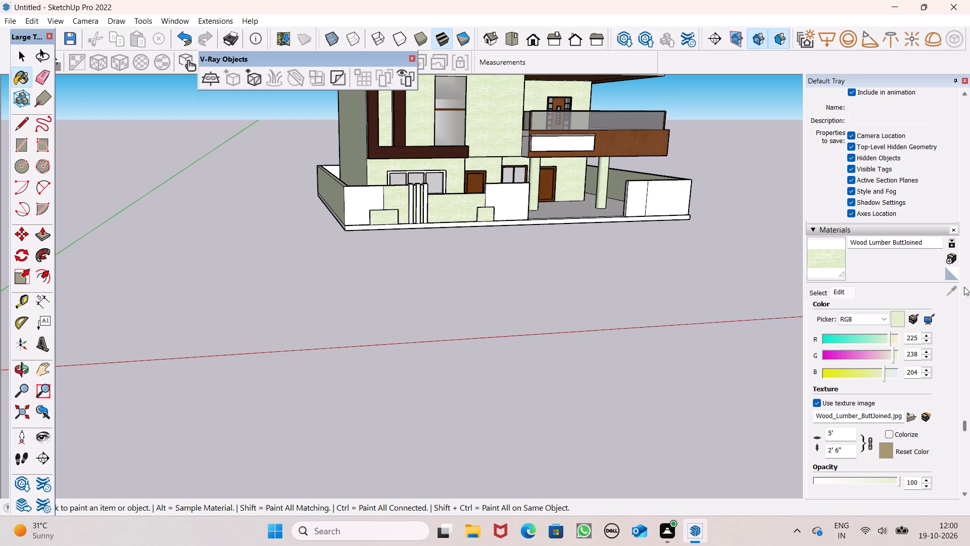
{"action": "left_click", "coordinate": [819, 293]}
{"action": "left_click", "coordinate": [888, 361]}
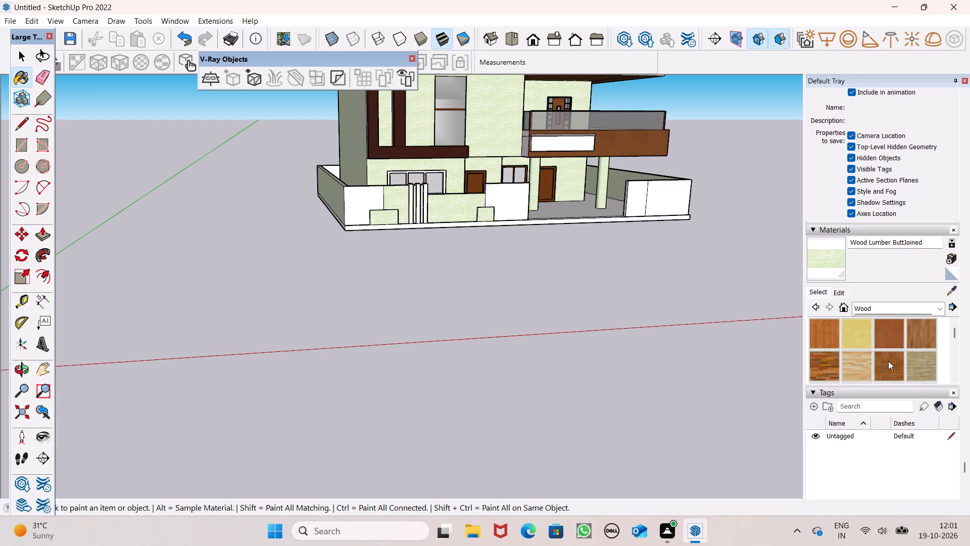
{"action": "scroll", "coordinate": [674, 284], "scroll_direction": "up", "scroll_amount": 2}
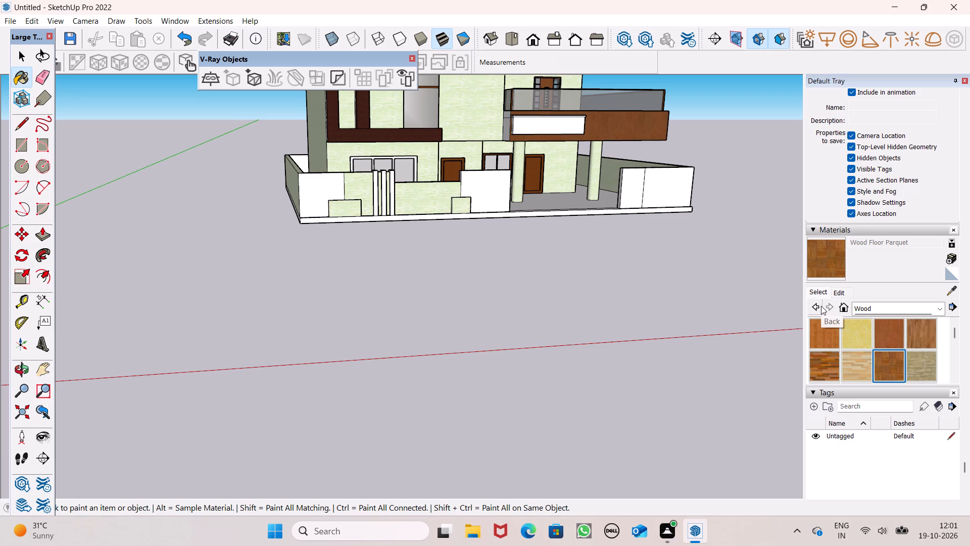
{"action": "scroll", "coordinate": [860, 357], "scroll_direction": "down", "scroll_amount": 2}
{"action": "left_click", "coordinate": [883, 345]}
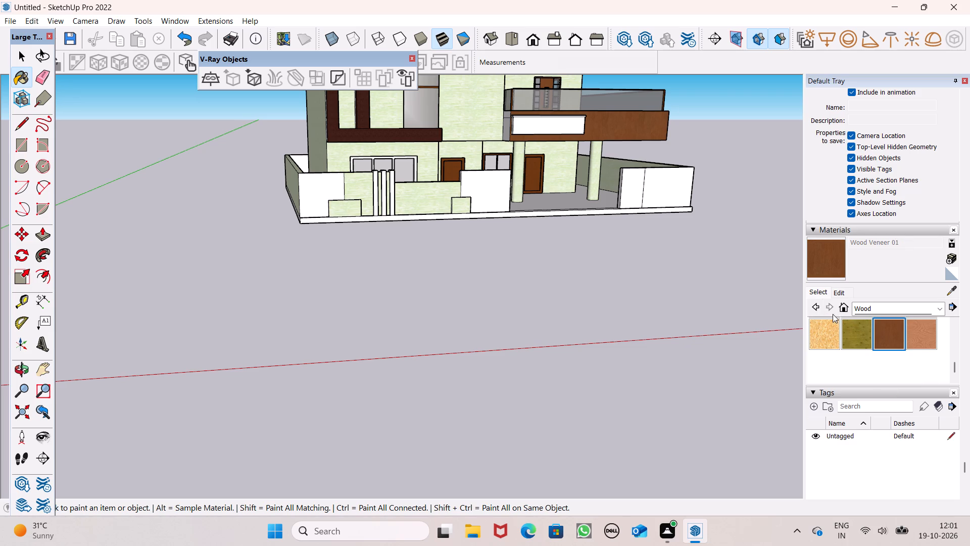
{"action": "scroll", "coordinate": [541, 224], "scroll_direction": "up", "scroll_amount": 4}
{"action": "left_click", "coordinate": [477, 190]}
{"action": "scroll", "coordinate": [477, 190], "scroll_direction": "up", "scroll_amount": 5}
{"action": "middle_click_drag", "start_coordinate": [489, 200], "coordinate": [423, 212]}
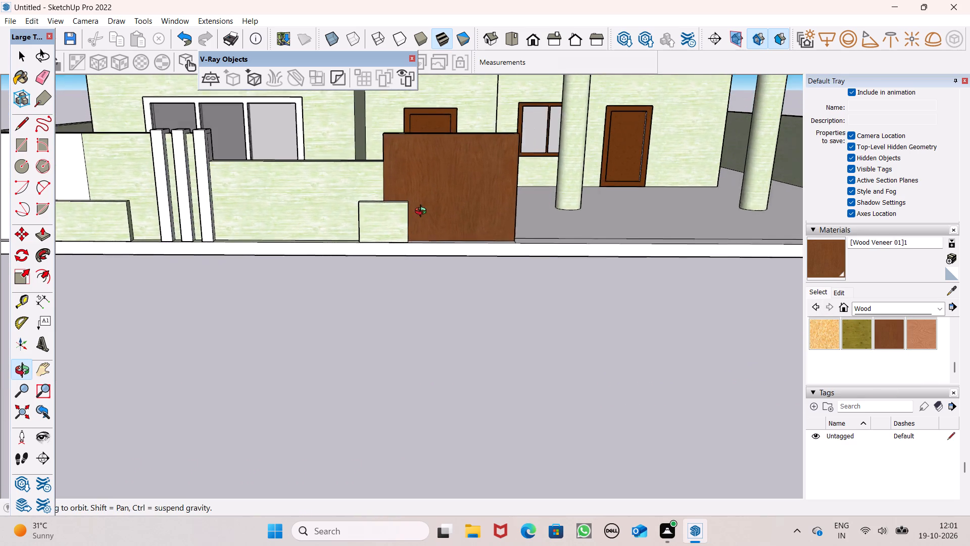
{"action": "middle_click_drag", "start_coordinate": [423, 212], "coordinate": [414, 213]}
Paint the front face of the tall wall panel beside the porch opening with Color C08 from the Colors collection.
{"action": "left_click", "coordinate": [874, 313]}
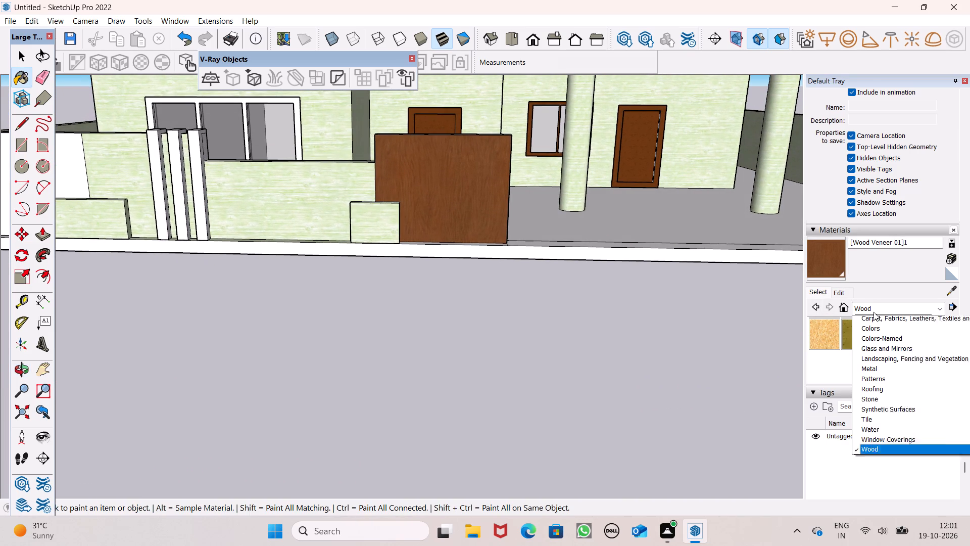
{"action": "left_click", "coordinate": [887, 347]}
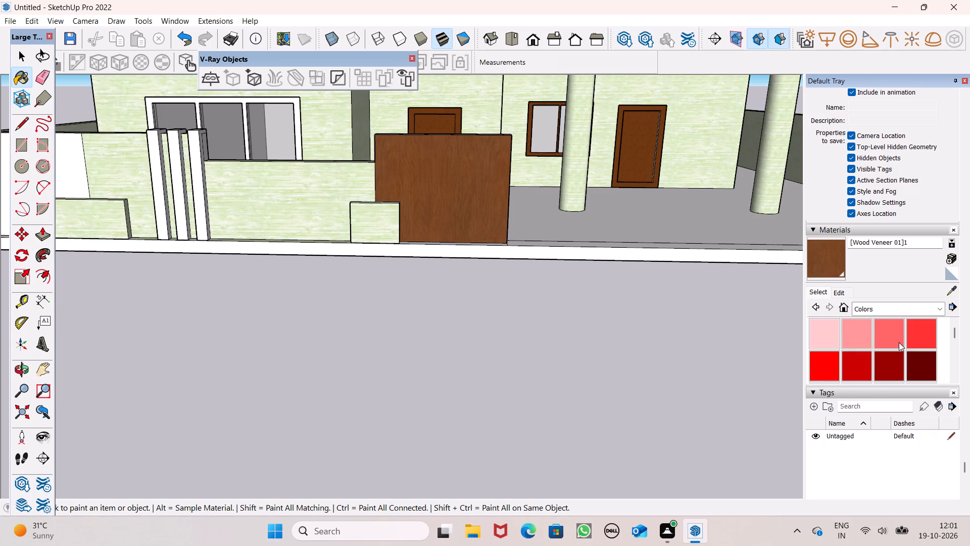
{"action": "scroll", "coordinate": [899, 342], "scroll_direction": "down", "scroll_amount": 3}
{"action": "scroll", "coordinate": [916, 337], "scroll_direction": "up", "scroll_amount": 1}
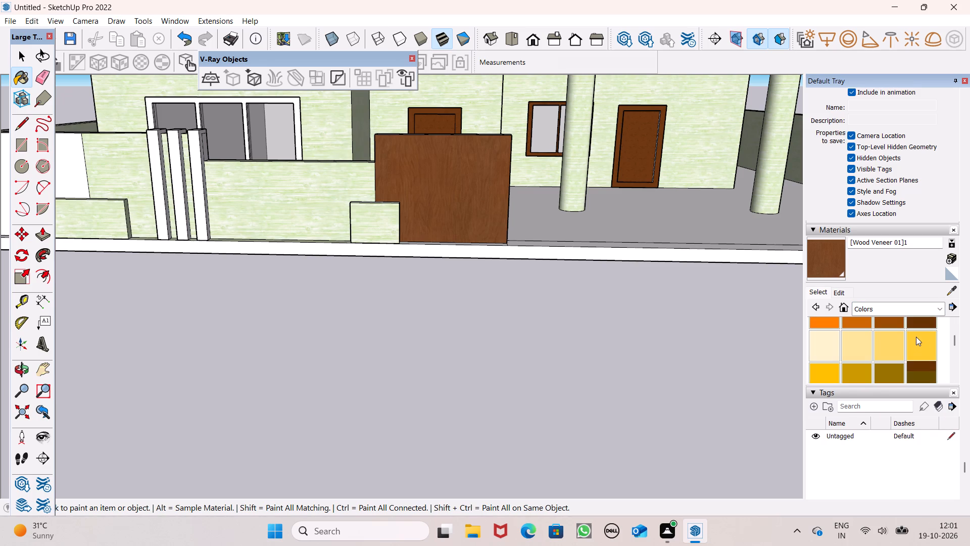
{"action": "left_click", "coordinate": [924, 373]}
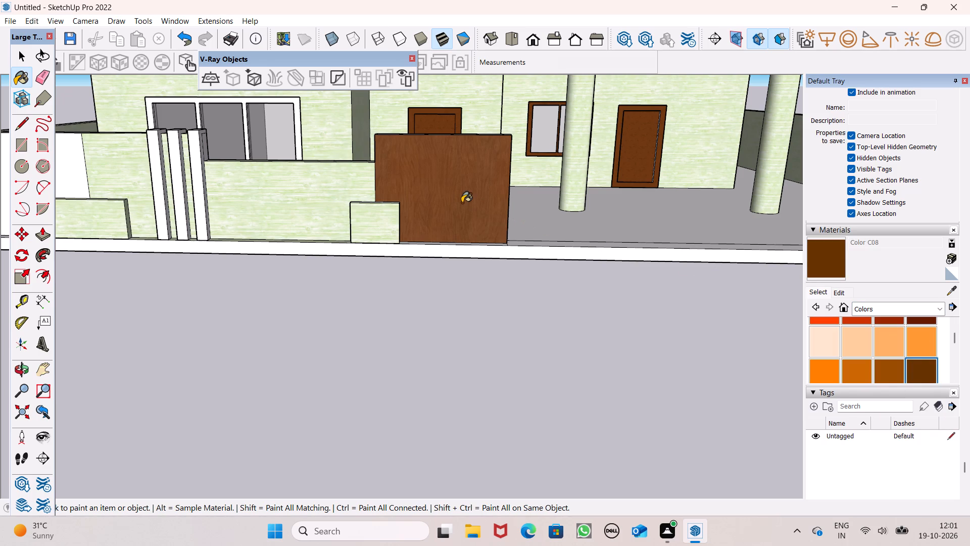
{"action": "left_click", "coordinate": [462, 202]}
Paint the front wall's outer corner sections, at the window end and at the porch end, with Color C08.
{"action": "scroll", "coordinate": [465, 204], "scroll_direction": "down", "scroll_amount": 2}
{"action": "middle_click_drag", "start_coordinate": [475, 211], "coordinate": [433, 286]}
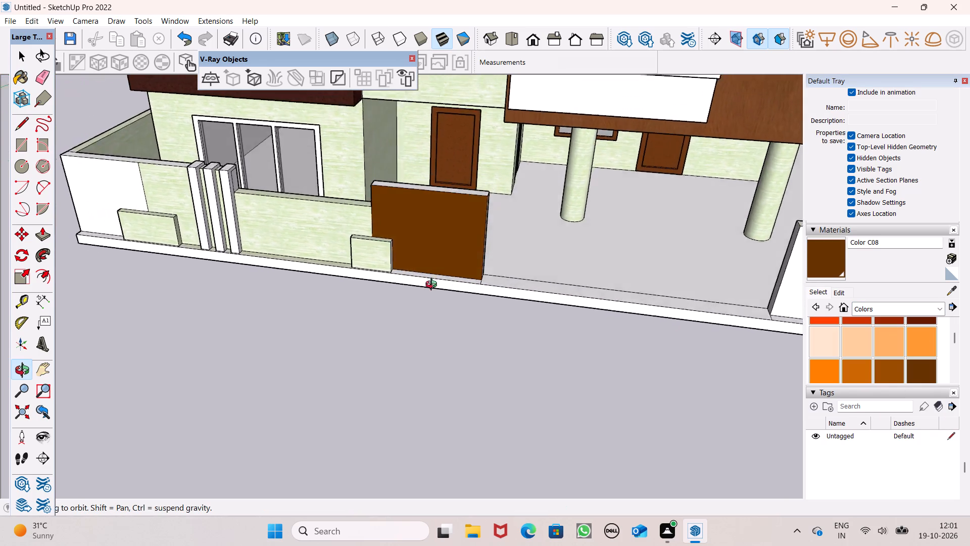
{"action": "middle_click_drag", "start_coordinate": [433, 286], "coordinate": [592, 270]}
{"action": "left_click", "coordinate": [149, 244]}
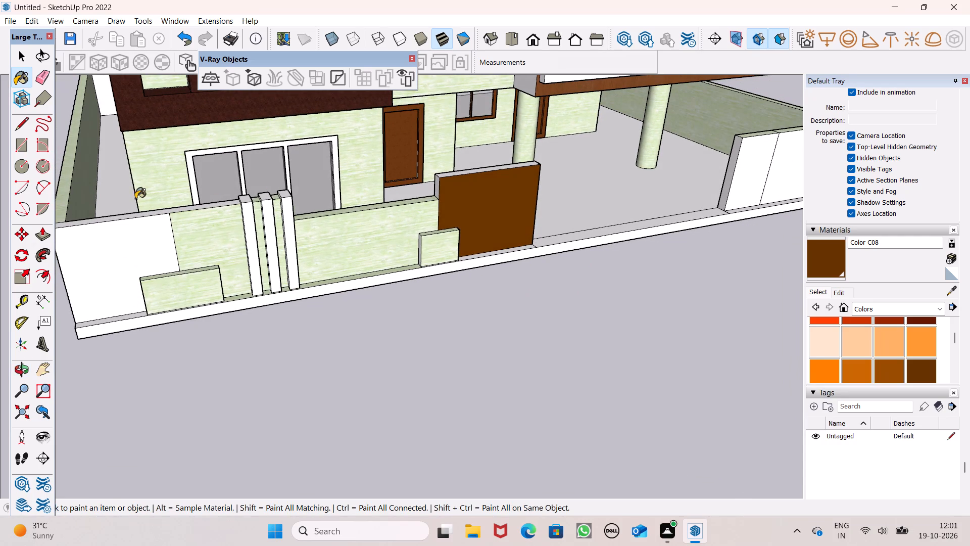
{"action": "scroll", "coordinate": [276, 205], "scroll_direction": "down", "scroll_amount": 1}
{"action": "middle_click_drag", "start_coordinate": [277, 211], "coordinate": [294, 272]}
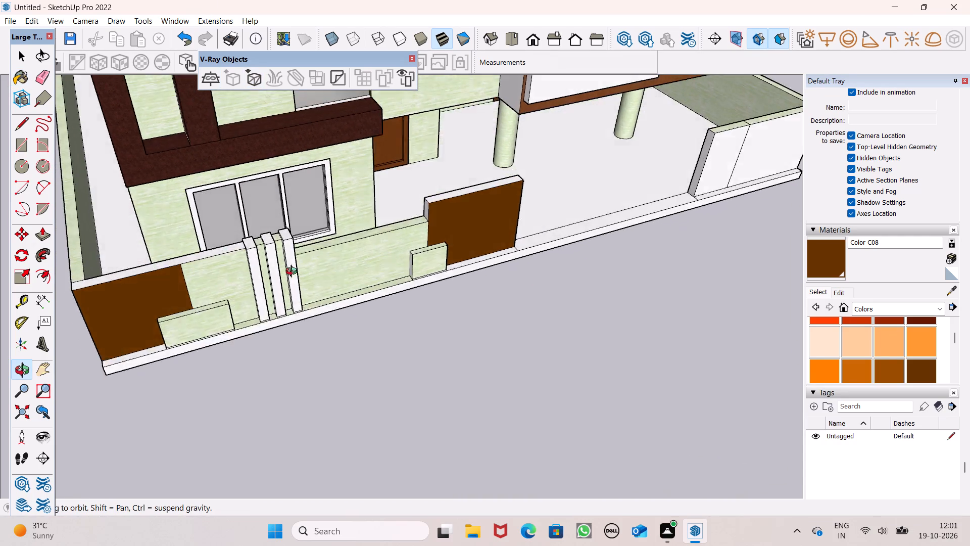
{"action": "middle_click_drag", "start_coordinate": [294, 272], "coordinate": [364, 297]}
{"action": "scroll", "coordinate": [295, 283], "scroll_direction": "up", "scroll_amount": 1}
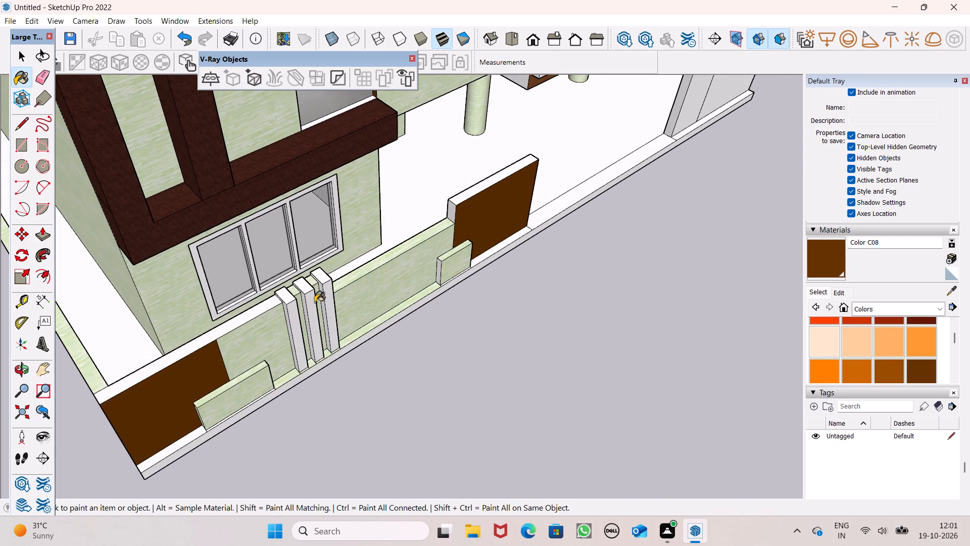
{"action": "scroll", "coordinate": [348, 325], "scroll_direction": "down", "scroll_amount": 3}
{"action": "middle_click_drag", "start_coordinate": [429, 342], "coordinate": [317, 275]}
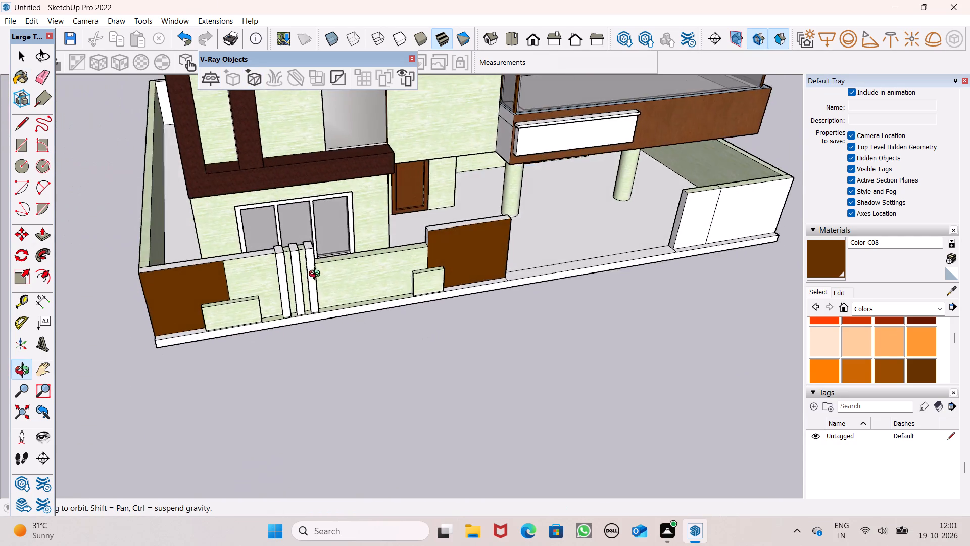
{"action": "middle_click_drag", "start_coordinate": [317, 275], "coordinate": [165, 145]}
{"action": "scroll", "coordinate": [290, 165], "scroll_direction": "up", "scroll_amount": 1}
{"action": "scroll", "coordinate": [164, 159], "scroll_direction": "down", "scroll_amount": 4}
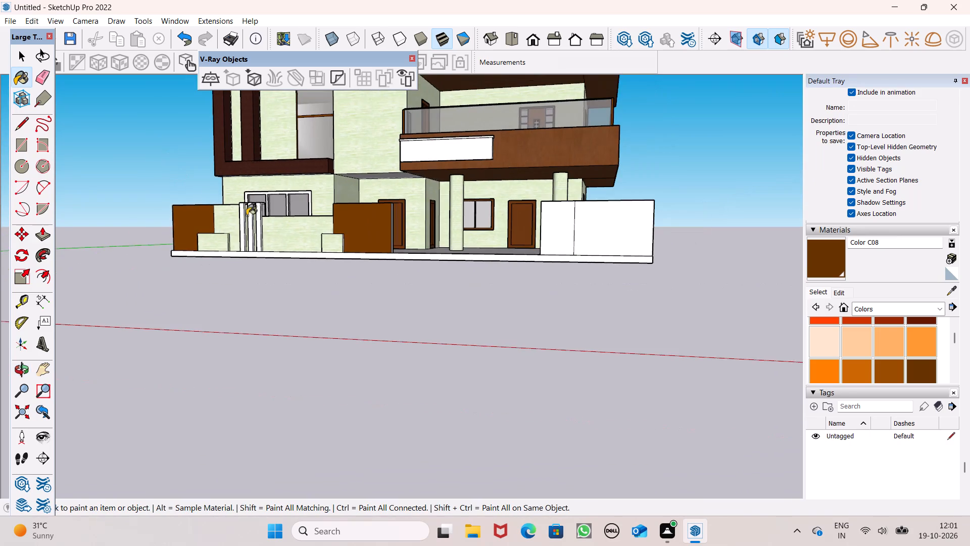
{"action": "scroll", "coordinate": [462, 289], "scroll_direction": "up", "scroll_amount": 5}
{"action": "left_click", "coordinate": [635, 228]}
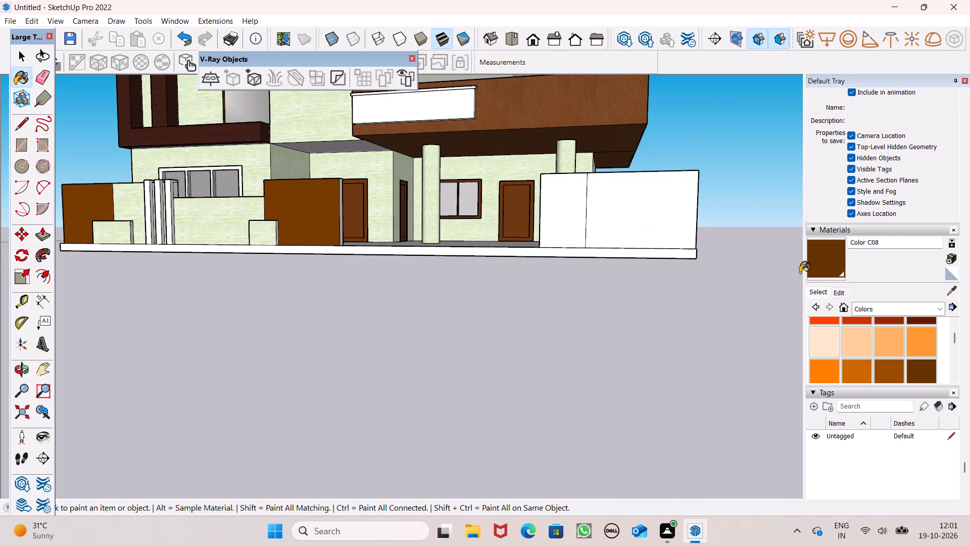
Paint the top of the porch-side front wall's outer corner section with Color C08.
{"action": "middle_click_drag", "start_coordinate": [662, 250], "coordinate": [675, 372]}
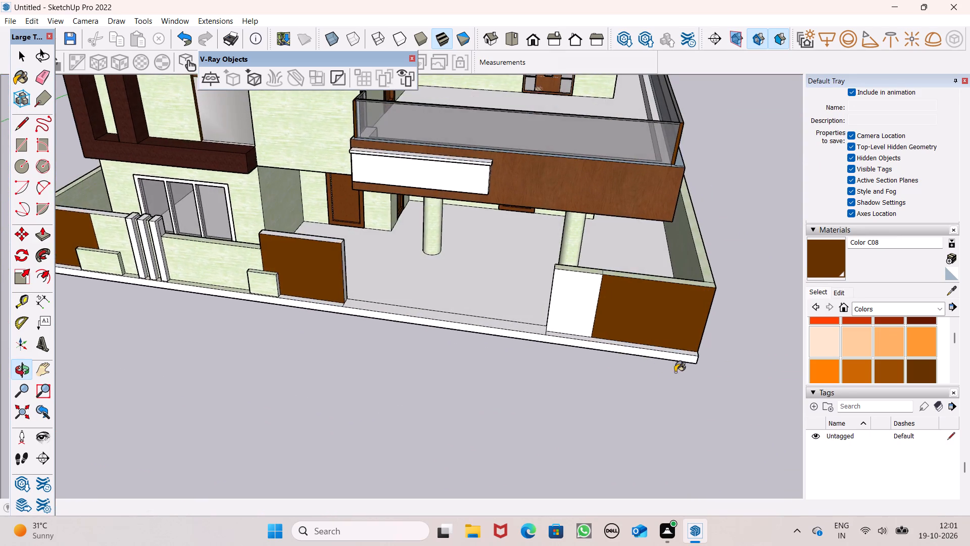
{"action": "middle_click_drag", "start_coordinate": [675, 372], "coordinate": [675, 375]}
{"action": "scroll", "coordinate": [692, 314], "scroll_direction": "up", "scroll_amount": 5}
{"action": "scroll", "coordinate": [709, 271], "scroll_direction": "up", "scroll_amount": 4}
{"action": "left_click", "coordinate": [710, 271]}
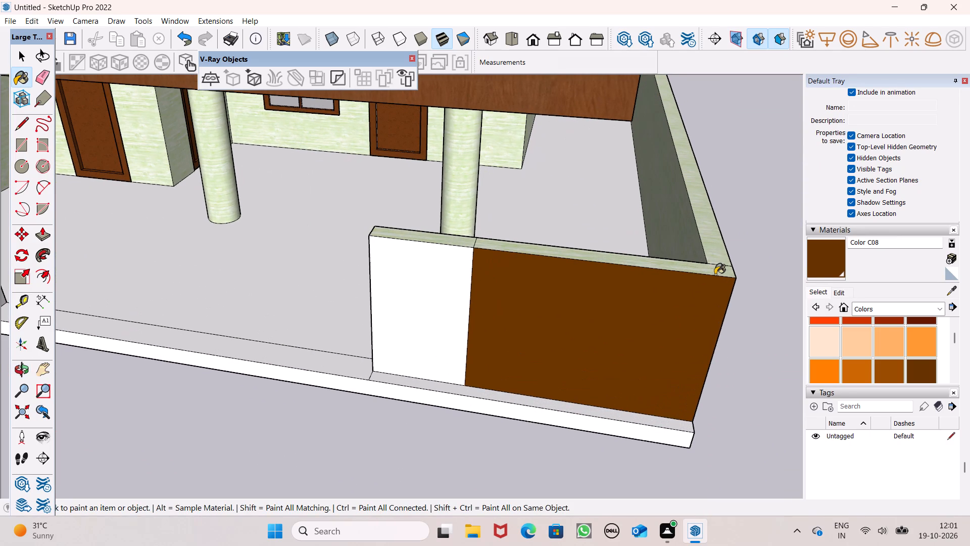
Adjust the Color C08 material to RGB 82, 45, 0.
{"action": "left_click", "coordinate": [838, 286]}
{"action": "left_click", "coordinate": [843, 291]}
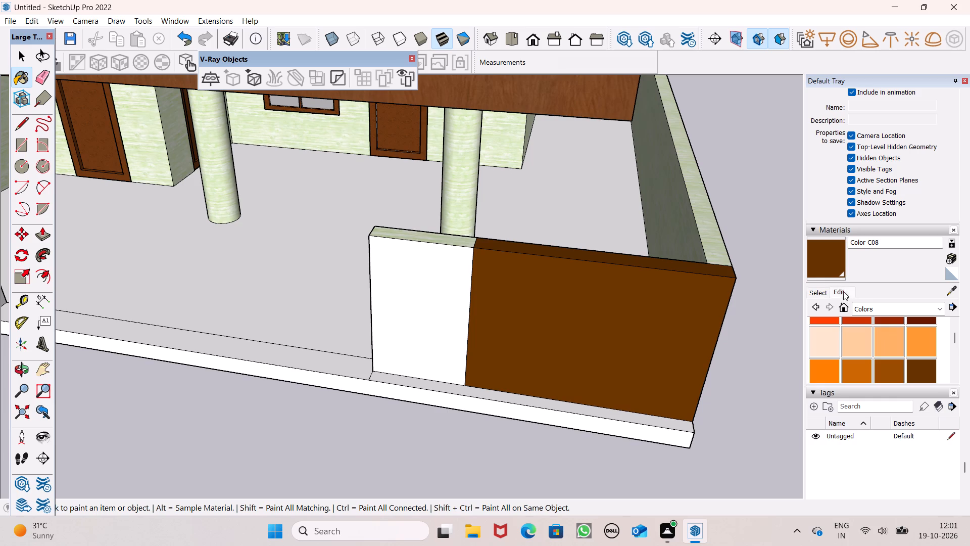
{"action": "left_click", "coordinate": [835, 353]}
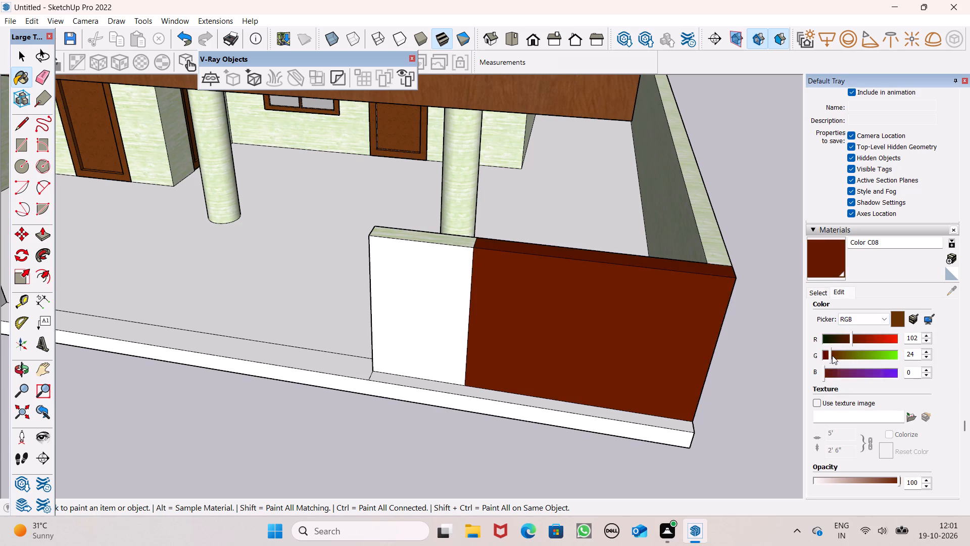
{"action": "left_click_drag", "start_coordinate": [855, 336], "coordinate": [855, 338]}
{"action": "left_click_drag", "start_coordinate": [855, 338], "coordinate": [848, 342]}
Paint the top and the porch-facing end of the tall front wall panel with Color C08.
{"action": "scroll", "coordinate": [738, 227], "scroll_direction": "down", "scroll_amount": 8}
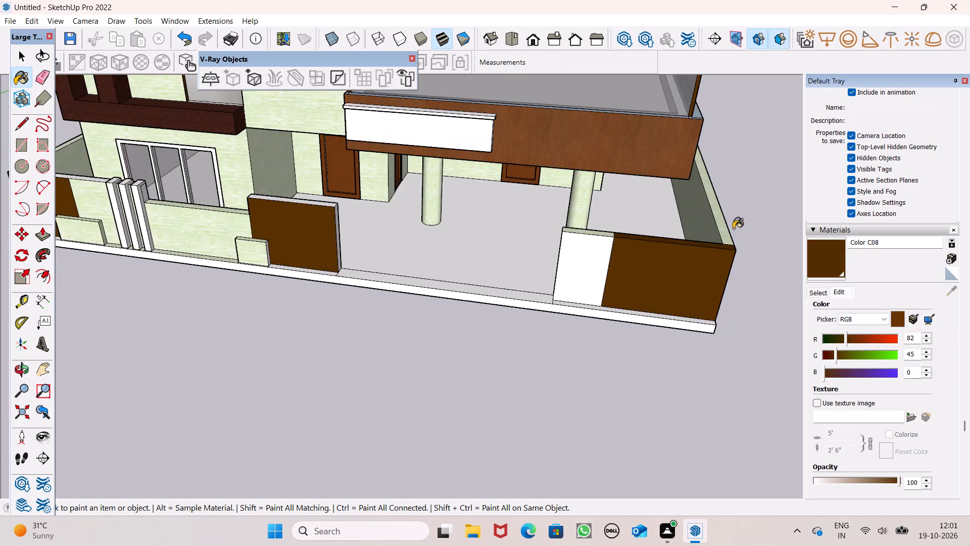
{"action": "scroll", "coordinate": [733, 229], "scroll_direction": "down", "scroll_amount": 2}
{"action": "middle_click_drag", "start_coordinate": [663, 290], "coordinate": [678, 372]}
{"action": "scroll", "coordinate": [468, 239], "scroll_direction": "up", "scroll_amount": 6}
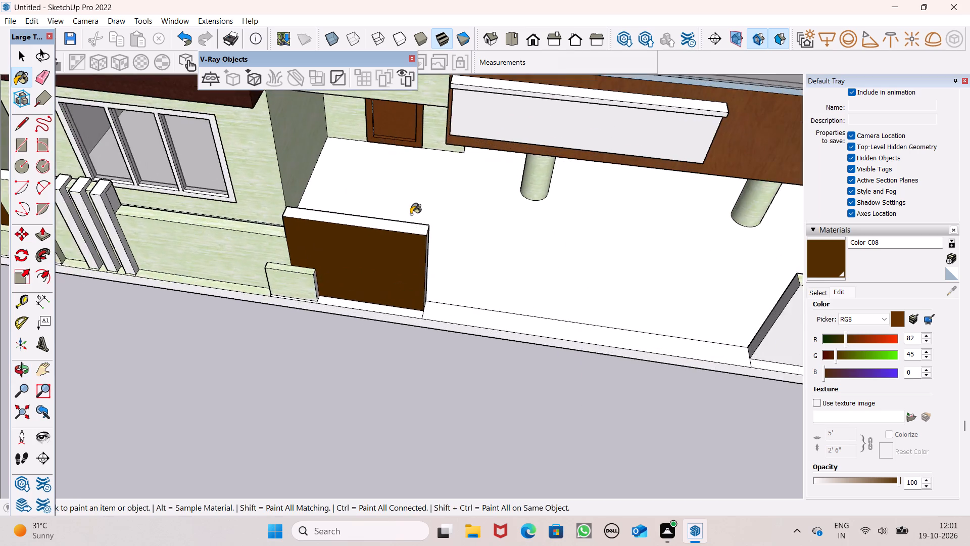
{"action": "scroll", "coordinate": [408, 221], "scroll_direction": "up", "scroll_amount": 5}
{"action": "left_click", "coordinate": [399, 219]}
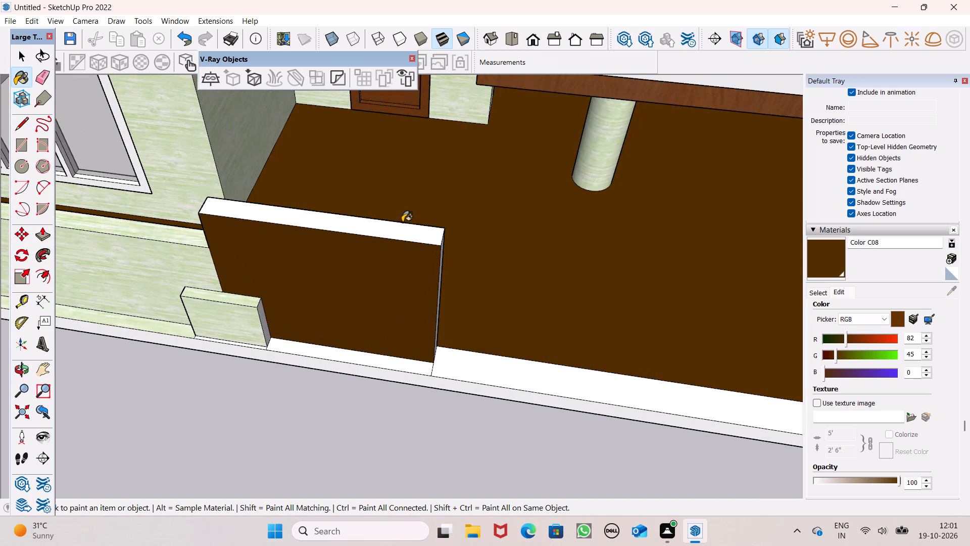
{"action": "key", "text": "ctrl+z"}
{"action": "left_click", "coordinate": [402, 229]}
{"action": "scroll", "coordinate": [400, 222], "scroll_direction": "down", "scroll_amount": 5}
{"action": "middle_click_drag", "start_coordinate": [421, 237], "coordinate": [77, 39]}
{"action": "scroll", "coordinate": [126, 52], "scroll_direction": "up", "scroll_amount": 1}
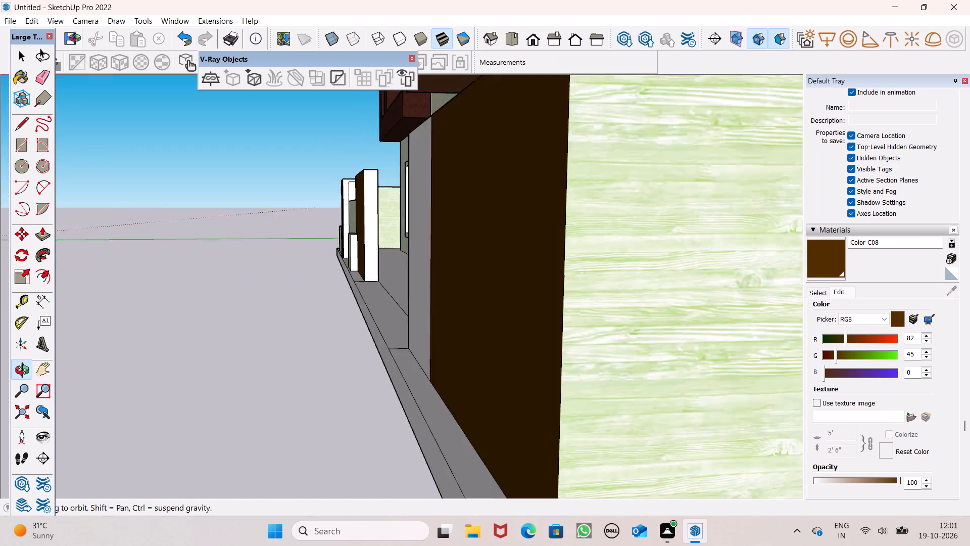
{"action": "middle_click_drag", "start_coordinate": [77, 39], "coordinate": [79, 55]}
{"action": "scroll", "coordinate": [178, 126], "scroll_direction": "up", "scroll_amount": 4}
{"action": "left_click", "coordinate": [649, 367]}
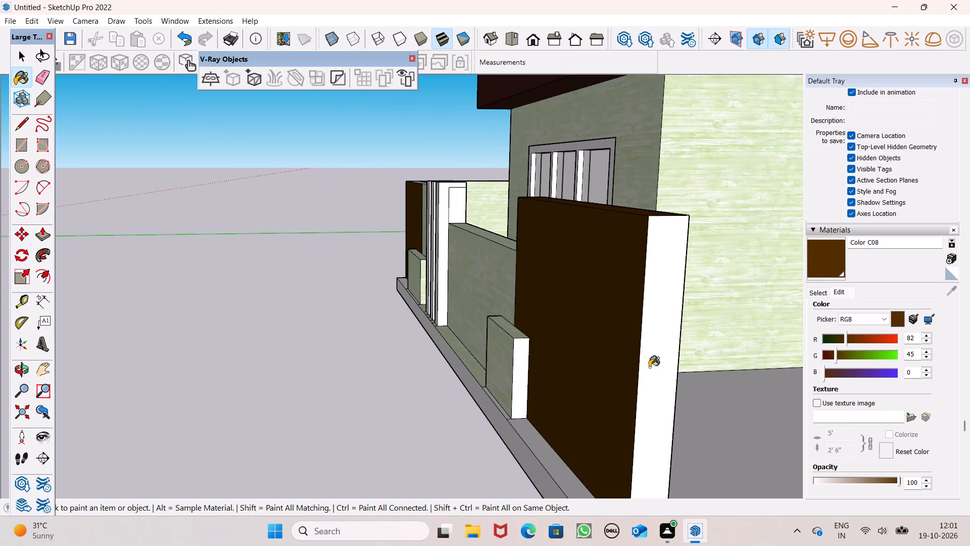
Draw a 9" line across the window-side front wall's top, from the upper inner corner of its brown section.
{"action": "scroll", "coordinate": [462, 185], "scroll_direction": "up", "scroll_amount": 6}
{"action": "scroll", "coordinate": [420, 173], "scroll_direction": "down", "scroll_amount": 3}
{"action": "middle_click_drag", "start_coordinate": [420, 175], "coordinate": [424, 211]}
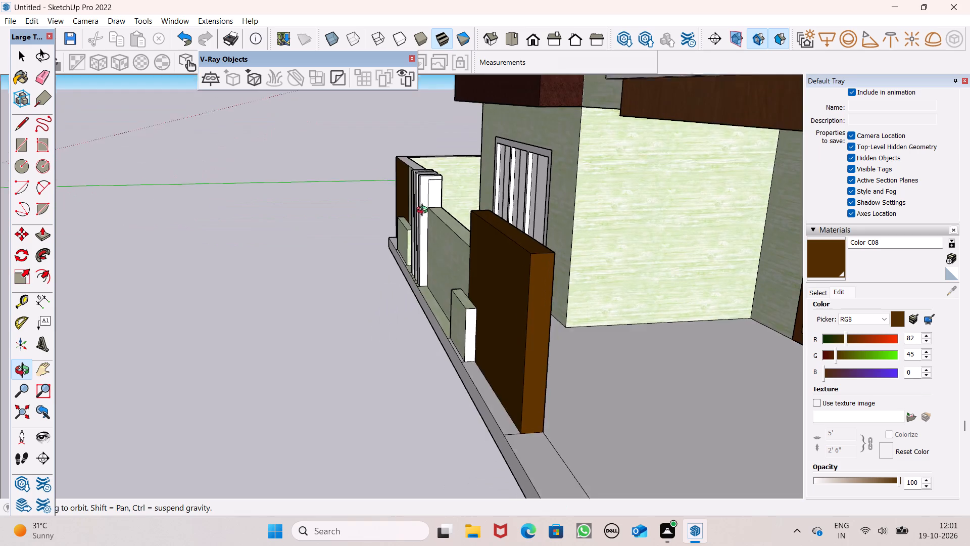
{"action": "middle_click_drag", "start_coordinate": [424, 211], "coordinate": [428, 217]}
{"action": "scroll", "coordinate": [441, 209], "scroll_direction": "up", "scroll_amount": 4}
{"action": "middle_click_drag", "start_coordinate": [422, 207], "coordinate": [748, 206]}
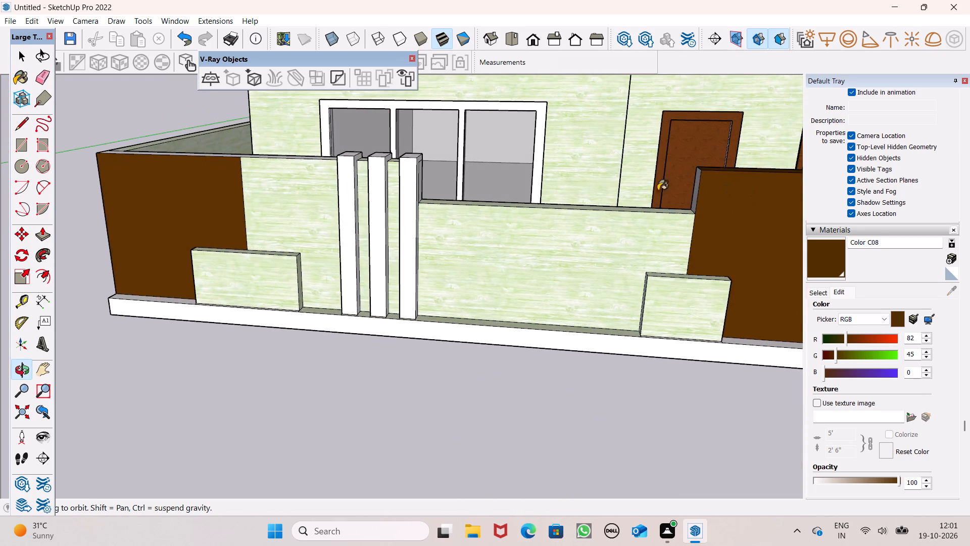
{"action": "scroll", "coordinate": [559, 186], "scroll_direction": "down", "scroll_amount": 2}
{"action": "middle_click_drag", "start_coordinate": [417, 177], "coordinate": [518, 249]}
{"action": "scroll", "coordinate": [149, 97], "scroll_direction": "up", "scroll_amount": 2}
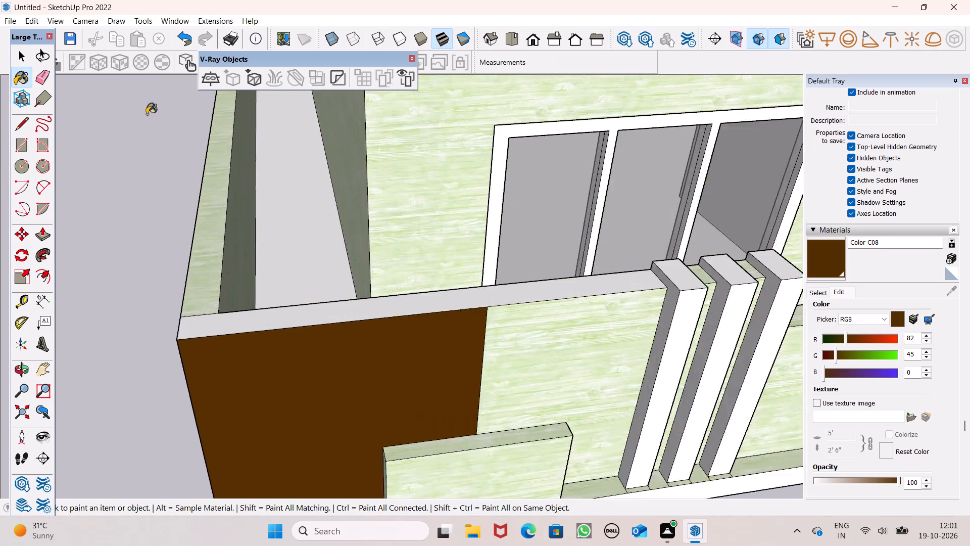
{"action": "scroll", "coordinate": [147, 114], "scroll_direction": "up", "scroll_amount": 2}
{"action": "scroll", "coordinate": [242, 255], "scroll_direction": "down", "scroll_amount": 3}
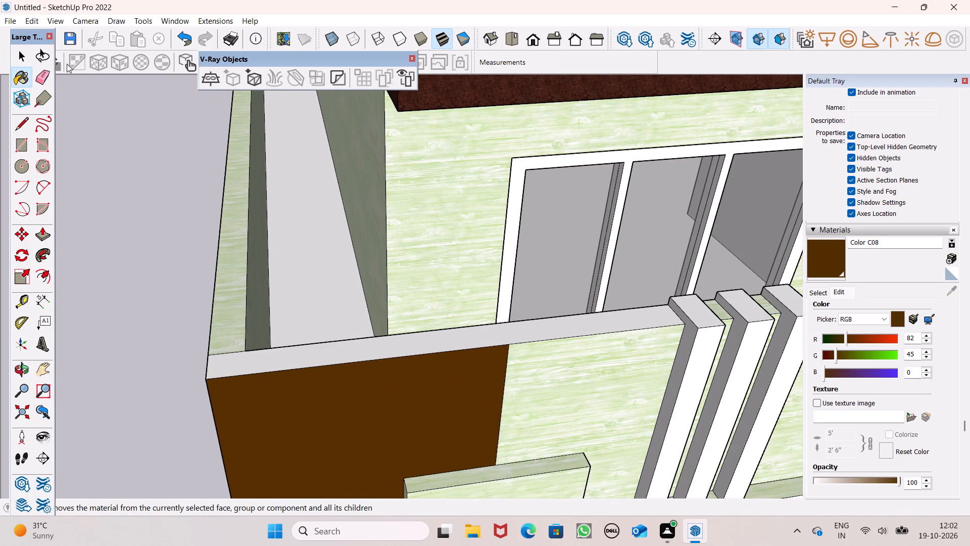
{"action": "left_click", "coordinate": [30, 110]}
{"action": "left_click", "coordinate": [29, 128]}
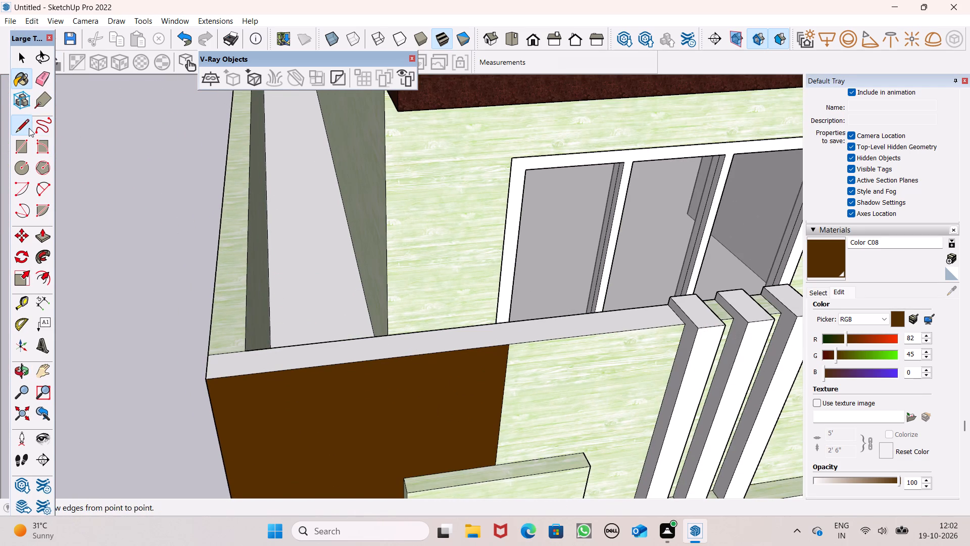
{"action": "scroll", "coordinate": [344, 317], "scroll_direction": "up", "scroll_amount": 3}
{"action": "scroll", "coordinate": [551, 367], "scroll_direction": "down", "scroll_amount": 1}
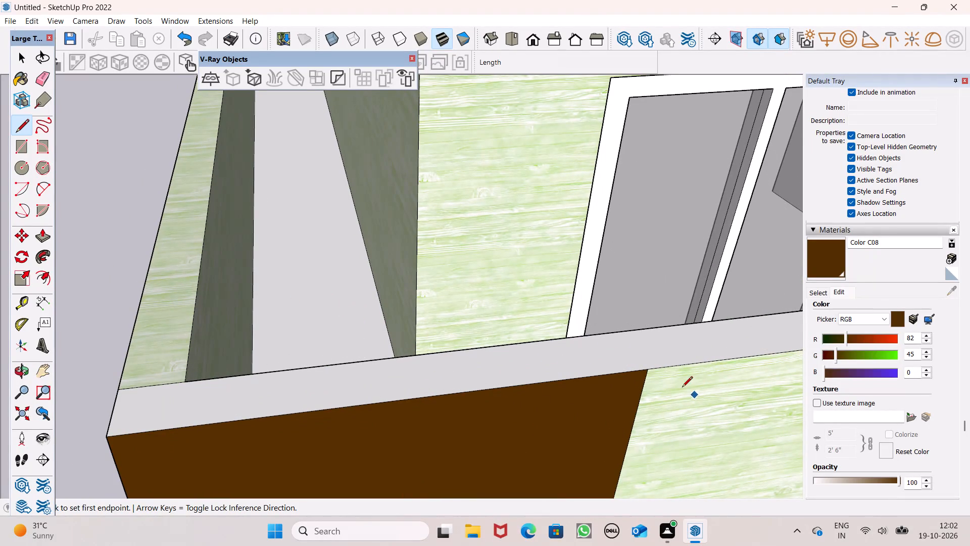
{"action": "left_click", "coordinate": [649, 373]}
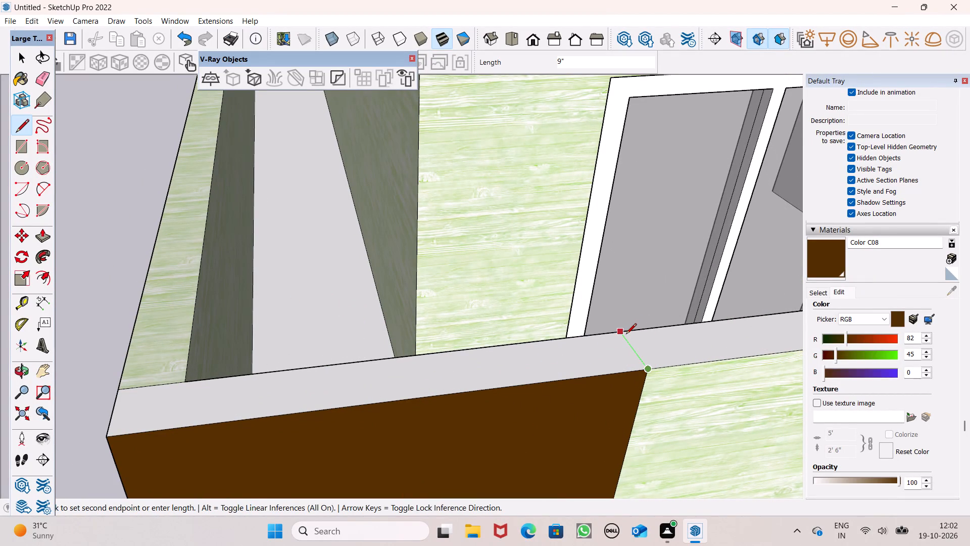
{"action": "left_click", "coordinate": [626, 335]}
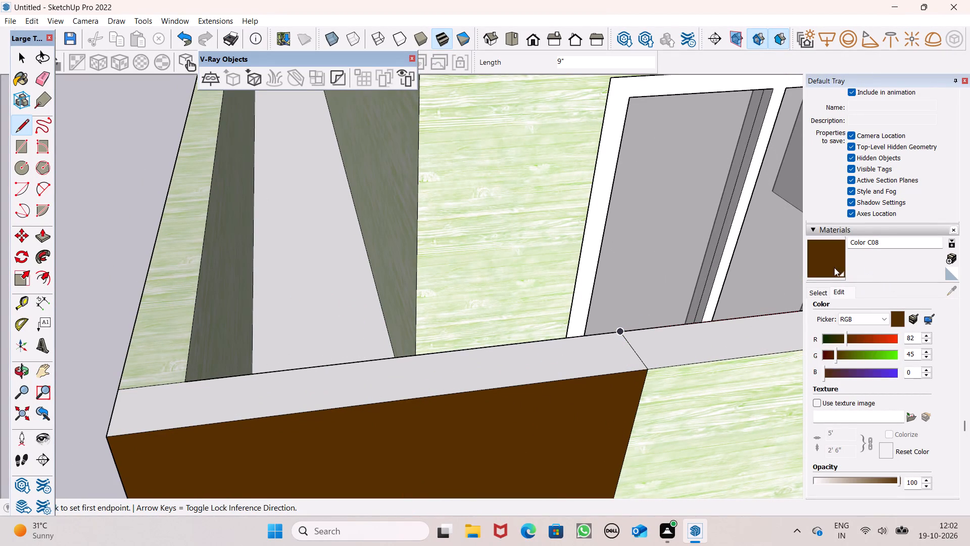
Paint the top of the window-side front wall's brown outer section with Color C08.
{"action": "left_click", "coordinate": [802, 266]}
{"action": "left_click", "coordinate": [821, 258]}
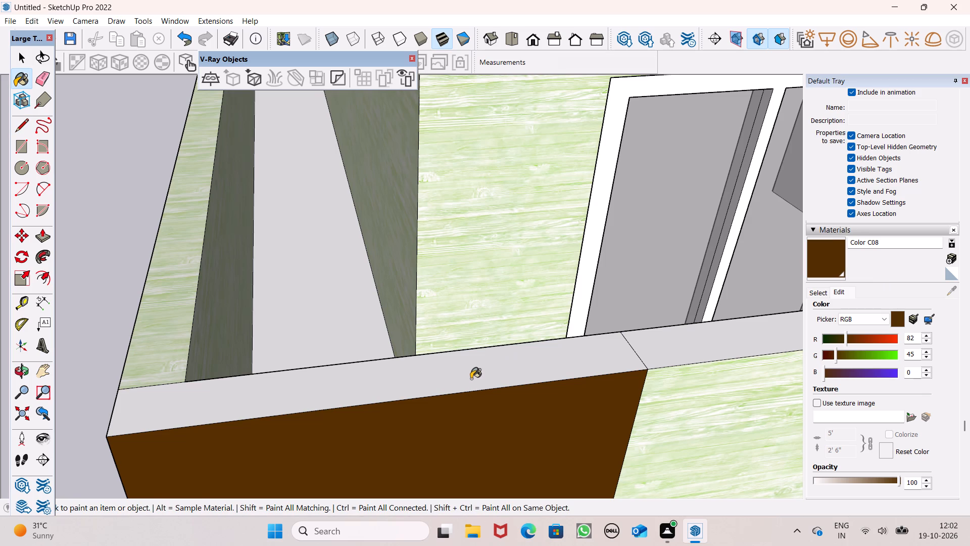
{"action": "left_click", "coordinate": [471, 377]}
Examine the front boundary wall and the whole house exterior from several angles.
{"action": "scroll", "coordinate": [254, 148], "scroll_direction": "down", "scroll_amount": 12}
{"action": "middle_click_drag", "start_coordinate": [324, 291], "coordinate": [310, 117]}
{"action": "scroll", "coordinate": [311, 133], "scroll_direction": "up", "scroll_amount": 1}
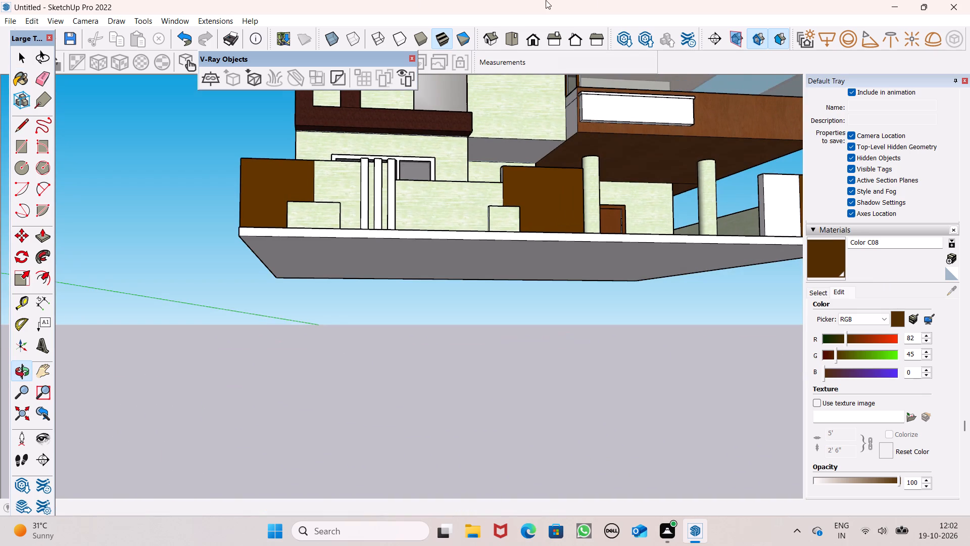
{"action": "scroll", "coordinate": [601, 254], "scroll_direction": "down", "scroll_amount": 4}
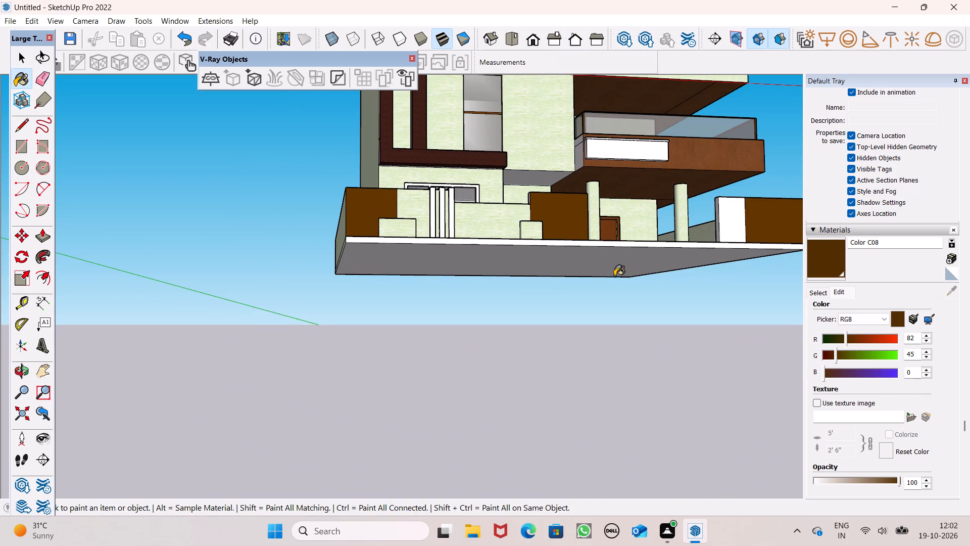
{"action": "scroll", "coordinate": [617, 281], "scroll_direction": "down", "scroll_amount": 2}
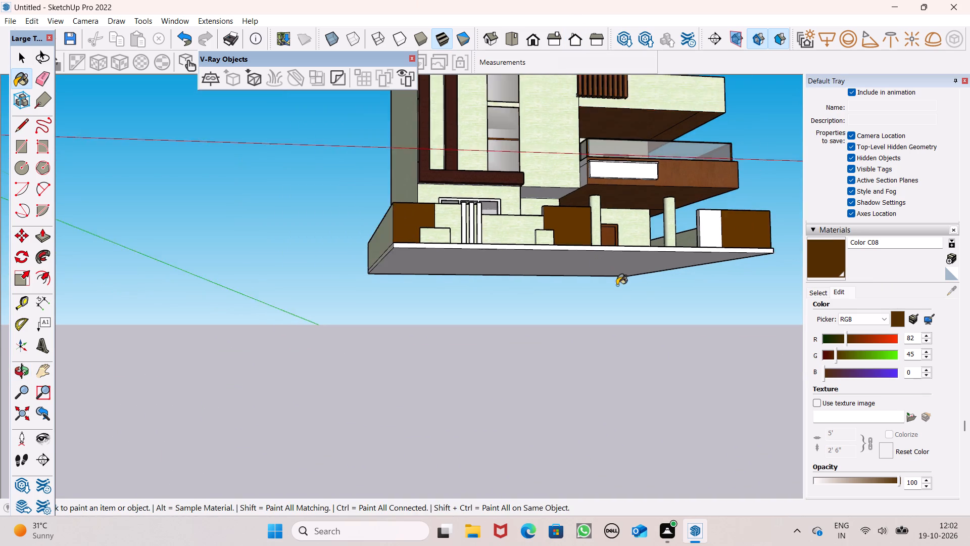
{"action": "scroll", "coordinate": [617, 285], "scroll_direction": "down", "scroll_amount": 2}
{"action": "middle_click_drag", "start_coordinate": [618, 292], "coordinate": [517, 355]}
{"action": "key", "text": "space"}
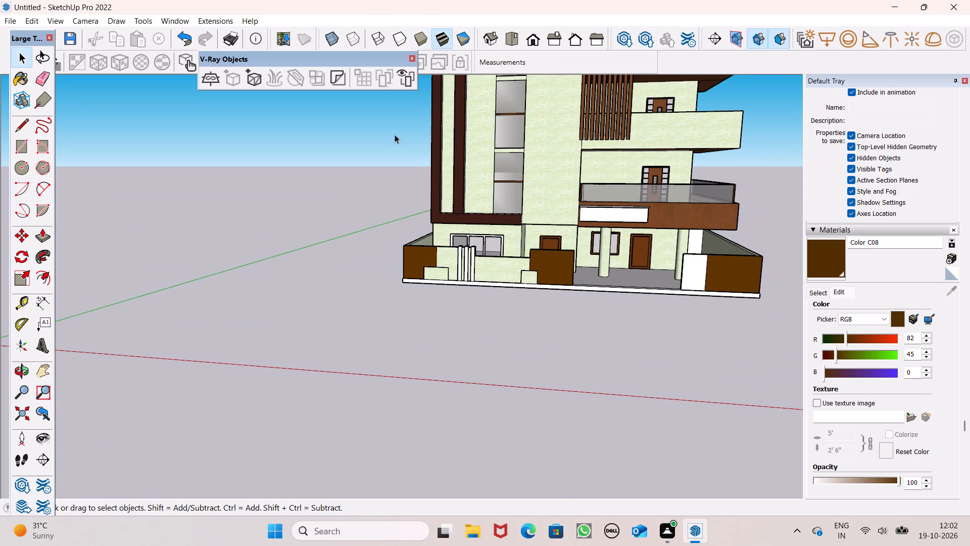
{"action": "scroll", "coordinate": [395, 134], "scroll_direction": "down", "scroll_amount": 1}
{"action": "scroll", "coordinate": [393, 206], "scroll_direction": "down", "scroll_amount": 5}
{"action": "scroll", "coordinate": [412, 251], "scroll_direction": "down", "scroll_amount": 3}
{"action": "middle_click_drag", "start_coordinate": [459, 268], "coordinate": [224, 308]}
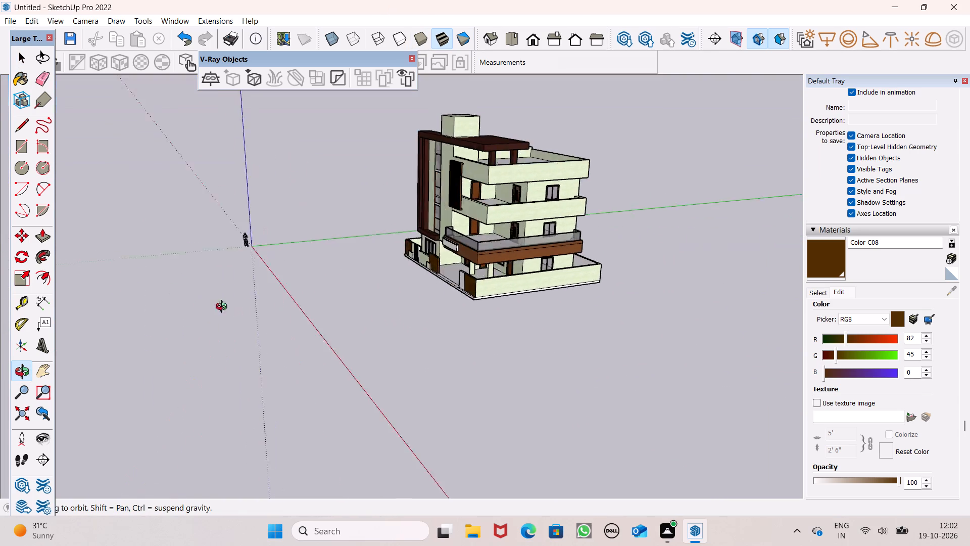
{"action": "middle_click_drag", "start_coordinate": [224, 308], "coordinate": [477, 301]}
Paint the ground-level porch floor with Concrete Aggregate Smoke from the Asphalt and Concrete collection.
{"action": "scroll", "coordinate": [491, 268], "scroll_direction": "up", "scroll_amount": 7}
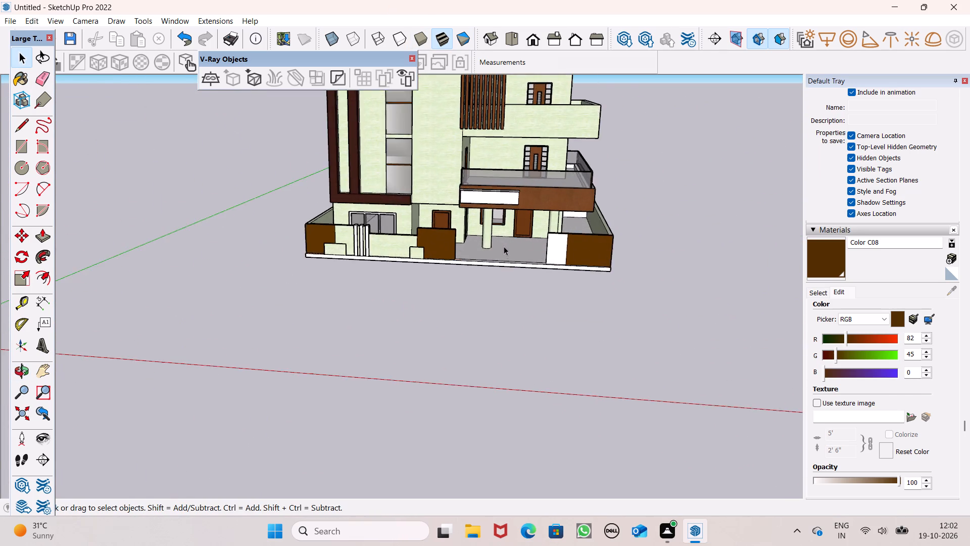
{"action": "scroll", "coordinate": [506, 250], "scroll_direction": "up", "scroll_amount": 7}
{"action": "middle_click_drag", "start_coordinate": [526, 279], "coordinate": [548, 314]}
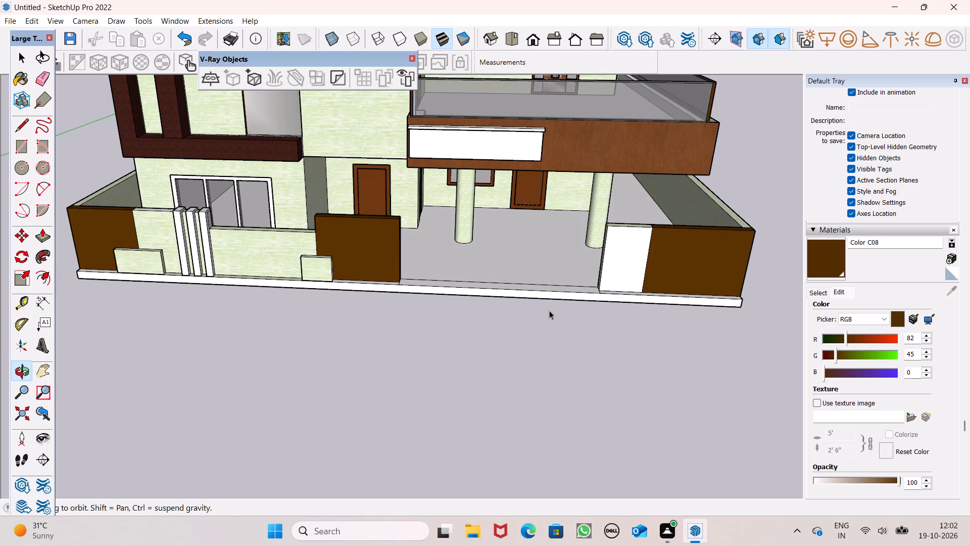
{"action": "left_click", "coordinate": [814, 289]}
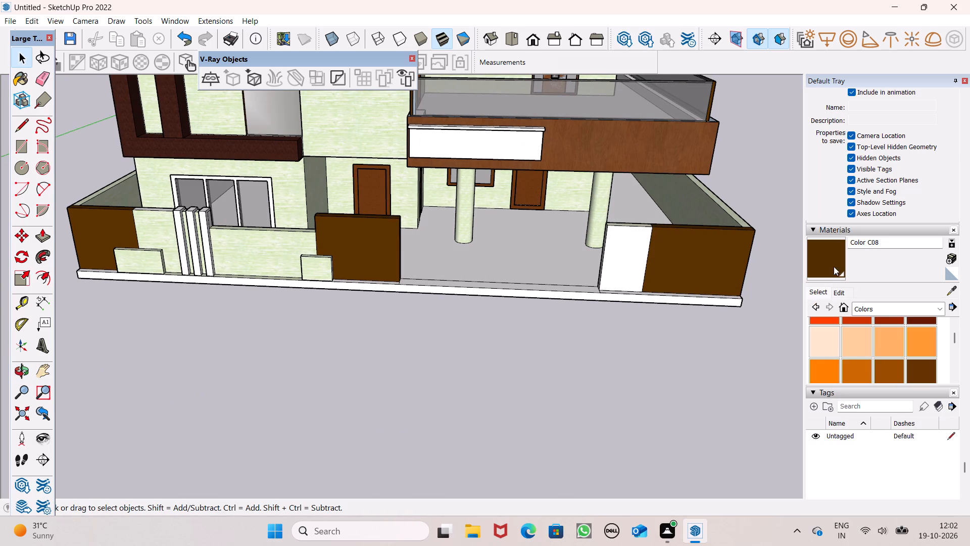
{"action": "left_click", "coordinate": [871, 308]}
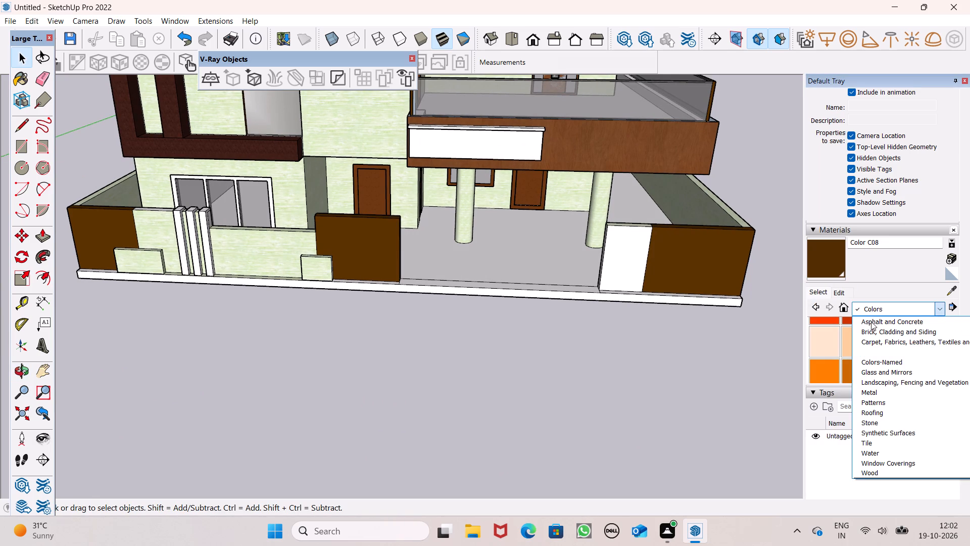
{"action": "left_click", "coordinate": [871, 321]}
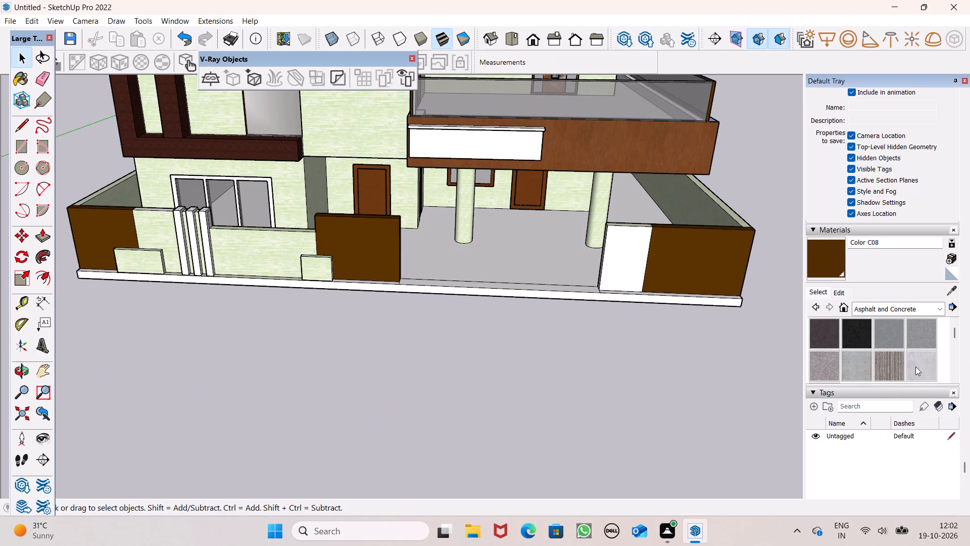
{"action": "left_click", "coordinate": [813, 367]}
{"action": "left_click", "coordinate": [567, 262]}
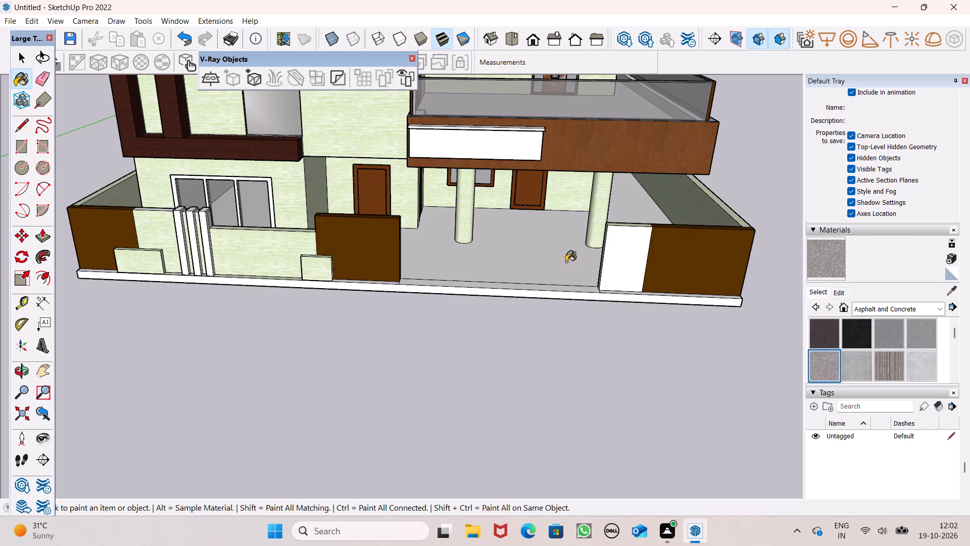
Paint the roof terrace floor with Concrete Aggregate Smoke.
{"action": "scroll", "coordinate": [566, 262], "scroll_direction": "down", "scroll_amount": 5}
{"action": "middle_click_drag", "start_coordinate": [562, 278], "coordinate": [654, 255]}
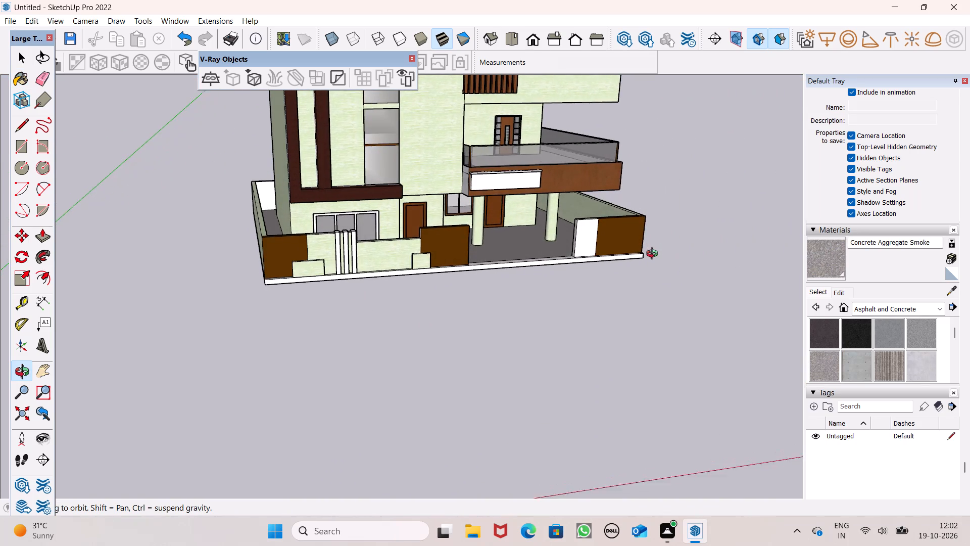
{"action": "middle_click_drag", "start_coordinate": [654, 255], "coordinate": [654, 255]}
{"action": "scroll", "coordinate": [495, 282], "scroll_direction": "up", "scroll_amount": 1}
{"action": "scroll", "coordinate": [488, 301], "scroll_direction": "down", "scroll_amount": 4}
{"action": "middle_click_drag", "start_coordinate": [485, 306], "coordinate": [426, 365]}
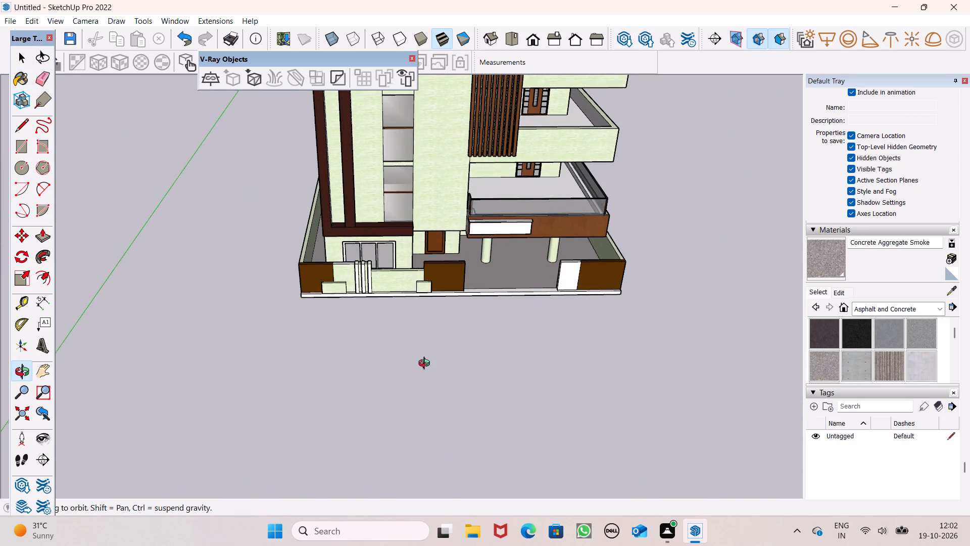
{"action": "middle_click_drag", "start_coordinate": [426, 365], "coordinate": [425, 363]}
{"action": "scroll", "coordinate": [418, 326], "scroll_direction": "down", "scroll_amount": 6}
{"action": "middle_click_drag", "start_coordinate": [464, 284], "coordinate": [191, 276]}
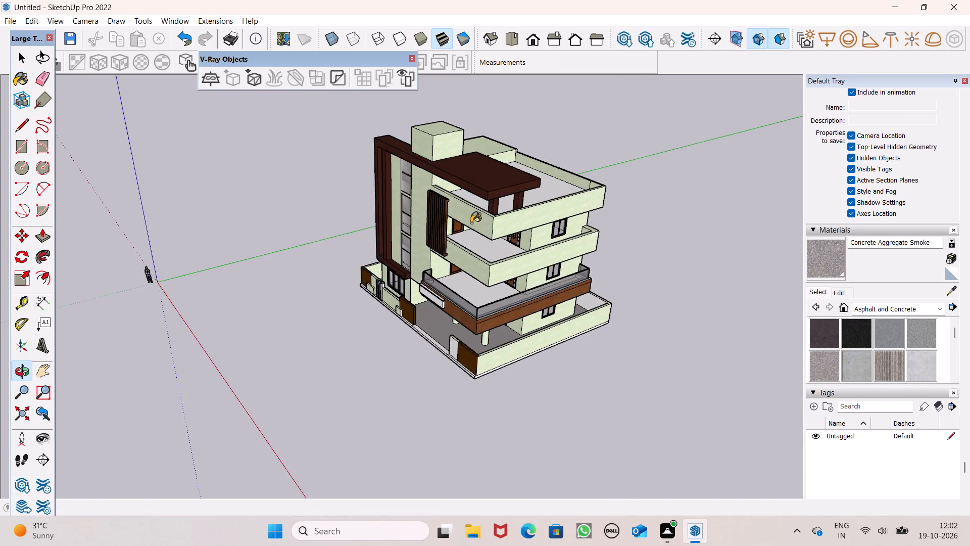
{"action": "scroll", "coordinate": [487, 210], "scroll_direction": "up", "scroll_amount": 5}
{"action": "left_click", "coordinate": [604, 172]}
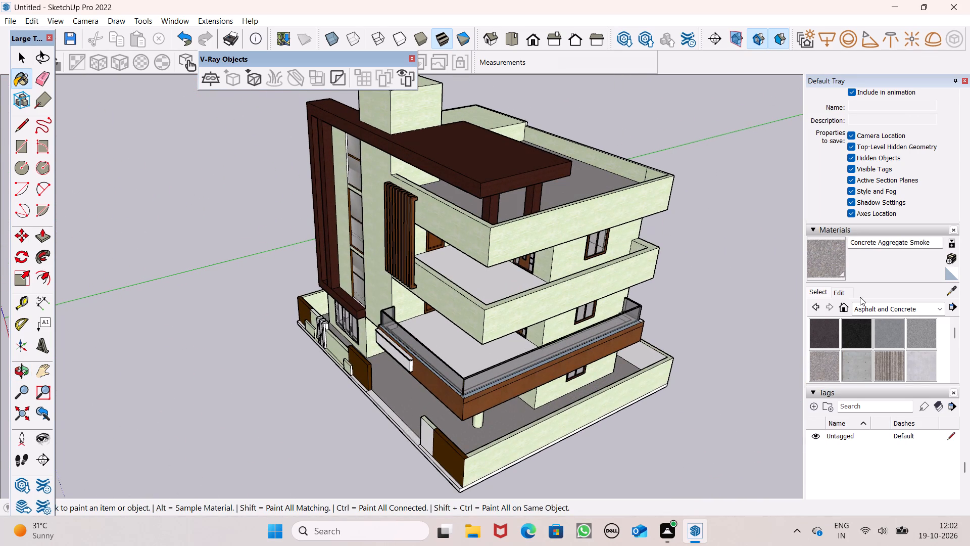
Paint the first and second floor balcony floors with Stone Vein Gray from the Stone collection.
{"action": "left_click", "coordinate": [875, 306]}
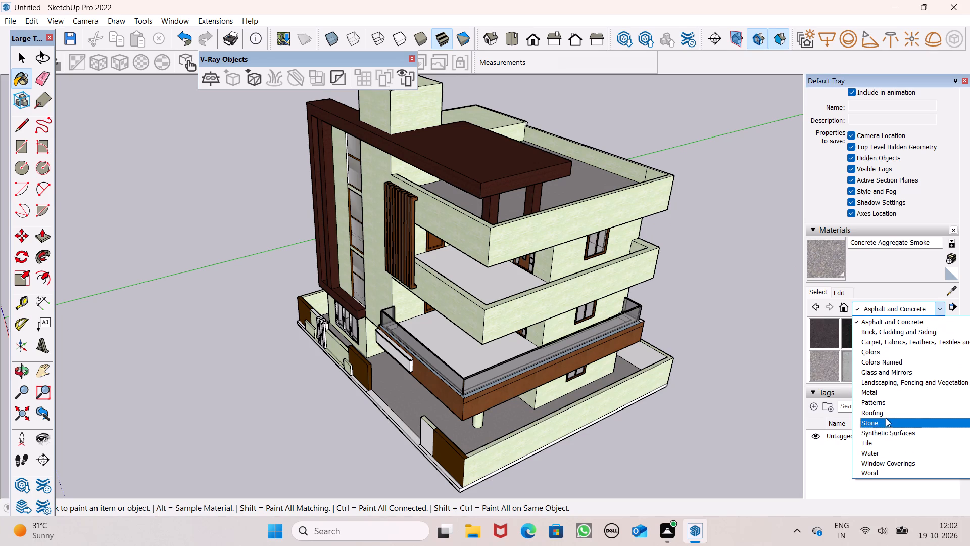
{"action": "left_click", "coordinate": [885, 422]}
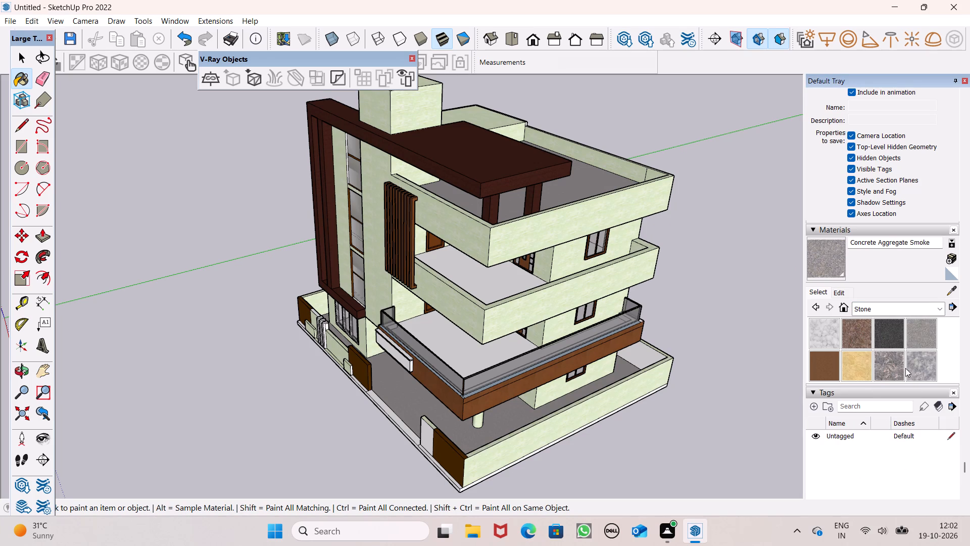
{"action": "left_click", "coordinate": [924, 362]}
{"action": "scroll", "coordinate": [470, 349], "scroll_direction": "up", "scroll_amount": 5}
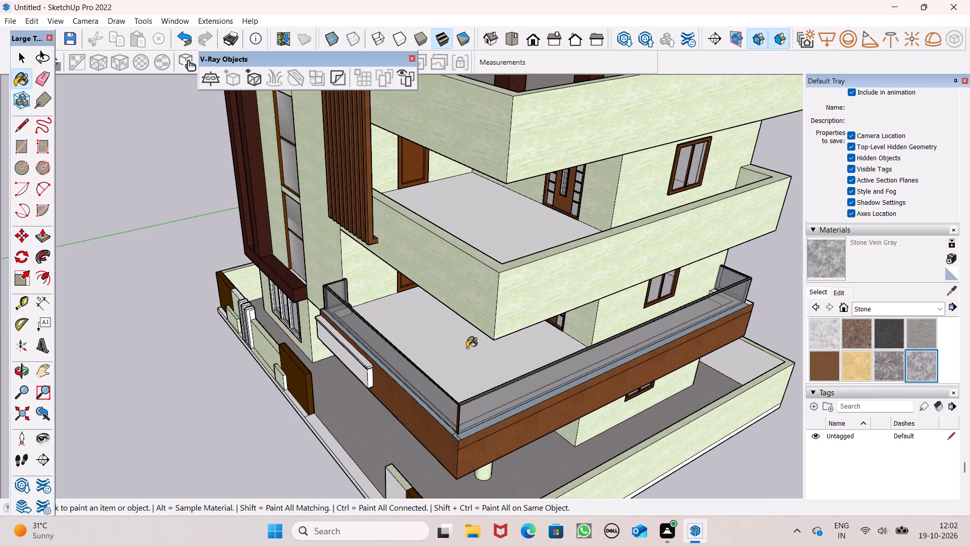
{"action": "left_click", "coordinate": [466, 346]}
{"action": "left_click", "coordinate": [498, 246]}
Examine the balcony floors, front facade and porch-side entrance from several angles.
{"action": "middle_click_drag", "start_coordinate": [478, 396], "coordinate": [636, 324]}
{"action": "scroll", "coordinate": [644, 319], "scroll_direction": "down", "scroll_amount": 4}
{"action": "scroll", "coordinate": [645, 340], "scroll_direction": "up", "scroll_amount": 1}
{"action": "middle_click_drag", "start_coordinate": [645, 341], "coordinate": [645, 342]}
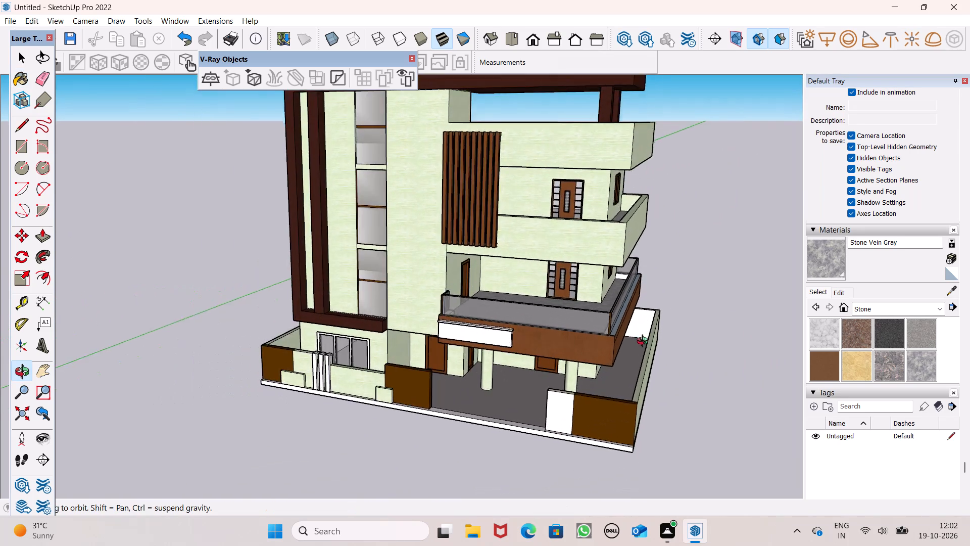
{"action": "middle_click_drag", "start_coordinate": [645, 342], "coordinate": [709, 266]}
{"action": "scroll", "coordinate": [726, 284], "scroll_direction": "down", "scroll_amount": 2}
{"action": "middle_click_drag", "start_coordinate": [728, 329], "coordinate": [628, 396]}
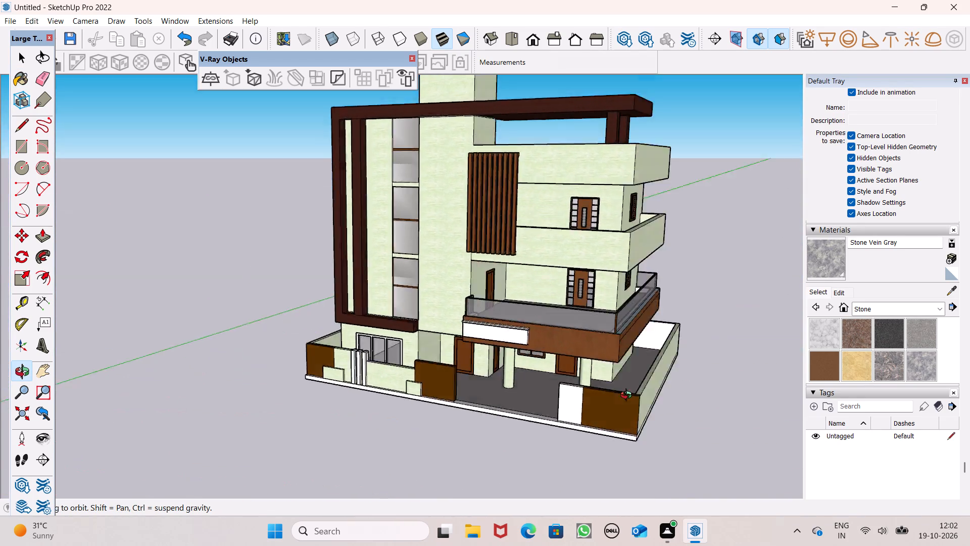
{"action": "middle_click_drag", "start_coordinate": [628, 396], "coordinate": [498, 418]}
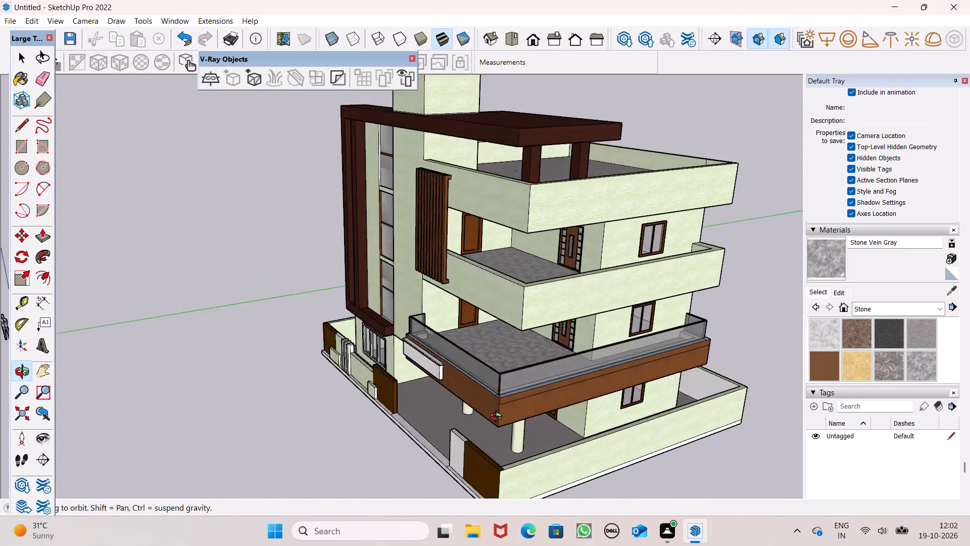
{"action": "middle_click_drag", "start_coordinate": [498, 418], "coordinate": [643, 354]}
{"action": "middle_click_drag", "start_coordinate": [290, 475], "coordinate": [477, 505]}
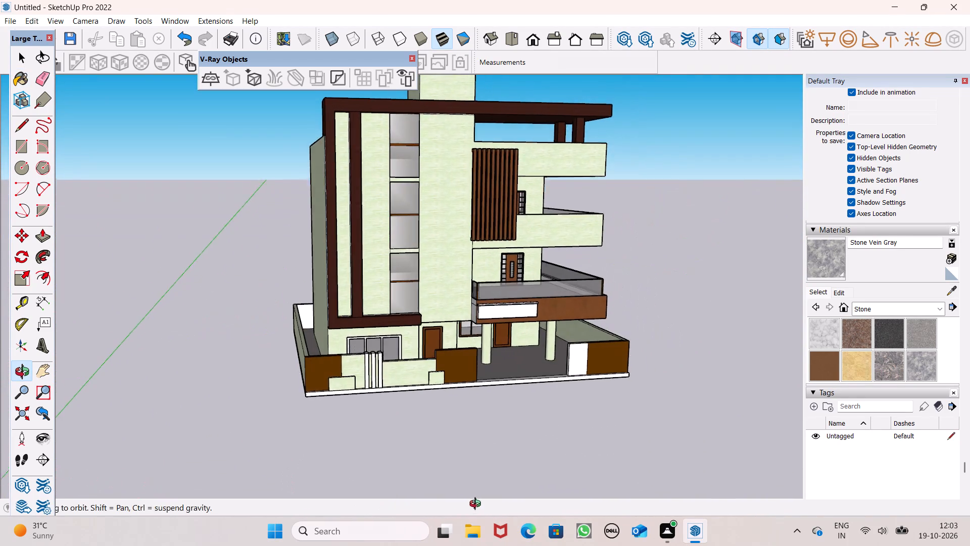
{"action": "middle_click_drag", "start_coordinate": [477, 505], "coordinate": [479, 501]}
{"action": "scroll", "coordinate": [337, 464], "scroll_direction": "down", "scroll_amount": 2}
{"action": "scroll", "coordinate": [528, 446], "scroll_direction": "up", "scroll_amount": 4}
{"action": "scroll", "coordinate": [590, 362], "scroll_direction": "up", "scroll_amount": 6}
{"action": "middle_click_drag", "start_coordinate": [644, 398], "coordinate": [586, 474]}
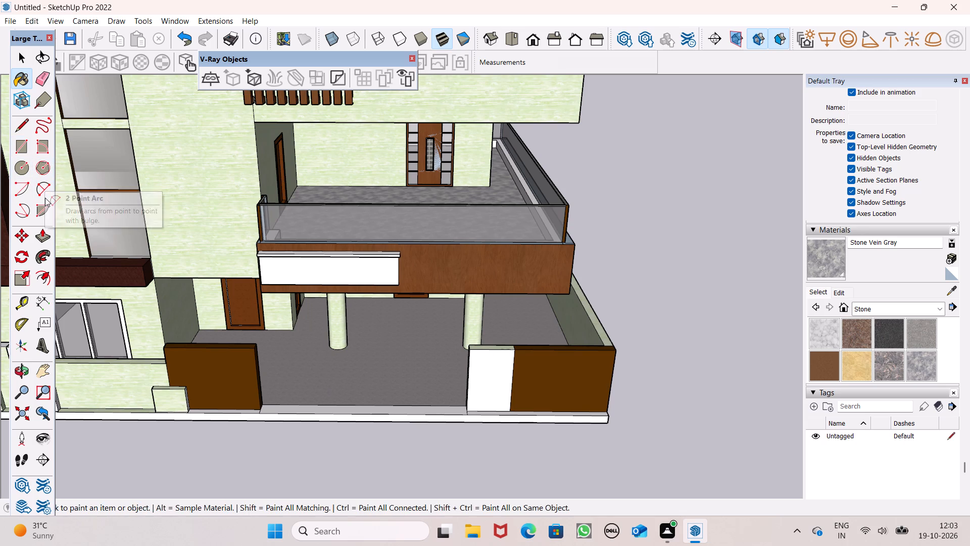
Draw an upright rectangle about 6' by 3' 7" in the open space beyond the porch-side wall corner.
{"action": "left_click", "coordinate": [26, 144]}
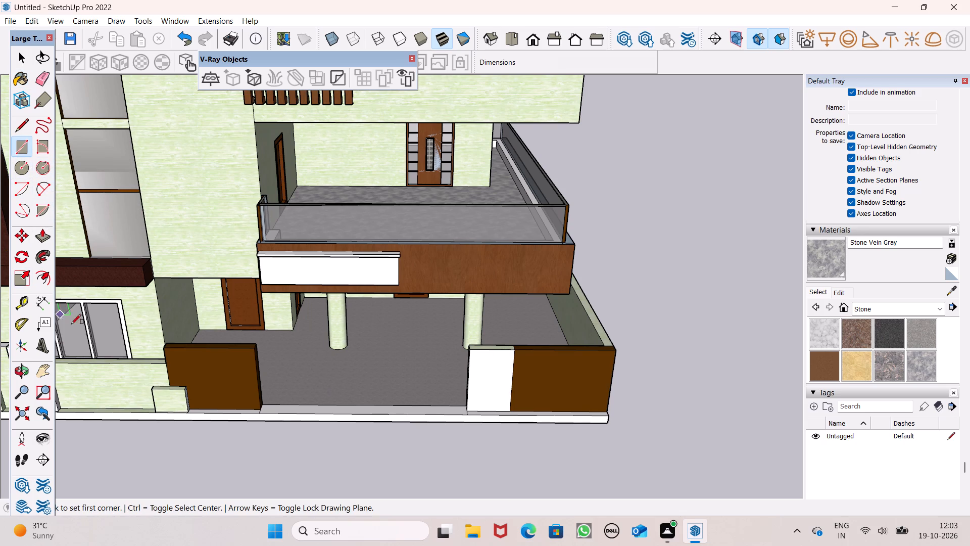
{"action": "scroll", "coordinate": [76, 347], "scroll_direction": "down", "scroll_amount": 5}
{"action": "middle_click_drag", "start_coordinate": [262, 445], "coordinate": [243, 334]}
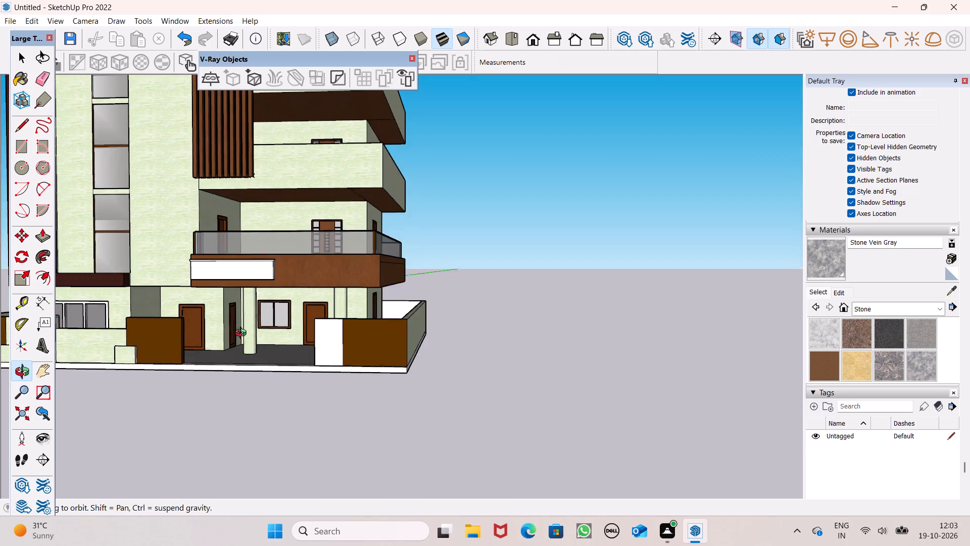
{"action": "middle_click_drag", "start_coordinate": [243, 334], "coordinate": [247, 328]}
{"action": "left_click_drag", "start_coordinate": [483, 326], "coordinate": [493, 346]}
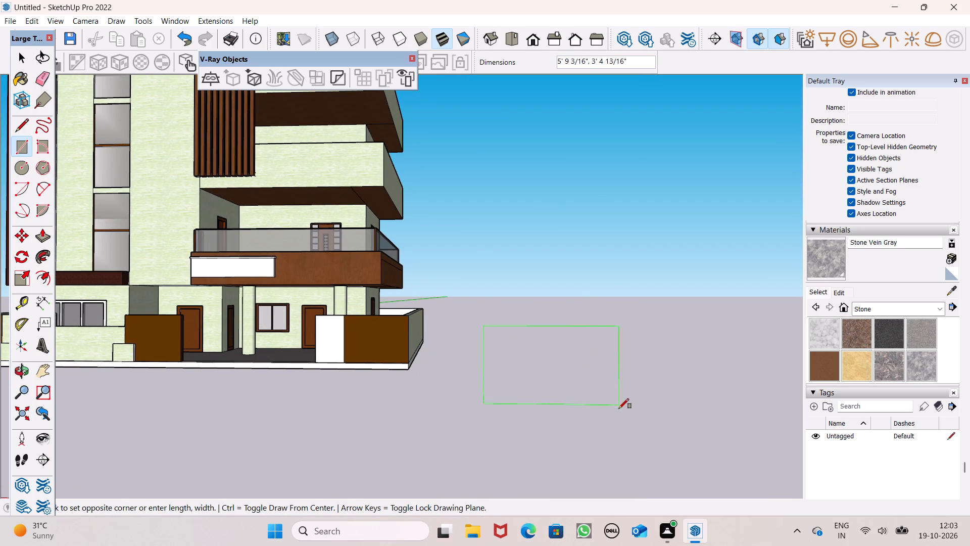
{"action": "left_click", "coordinate": [624, 410]}
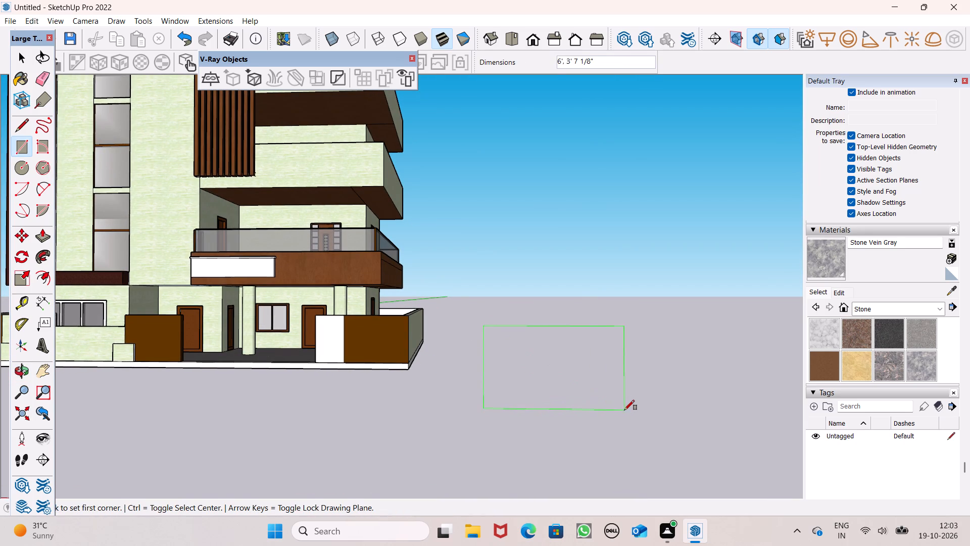
{"action": "key", "text": "space"}
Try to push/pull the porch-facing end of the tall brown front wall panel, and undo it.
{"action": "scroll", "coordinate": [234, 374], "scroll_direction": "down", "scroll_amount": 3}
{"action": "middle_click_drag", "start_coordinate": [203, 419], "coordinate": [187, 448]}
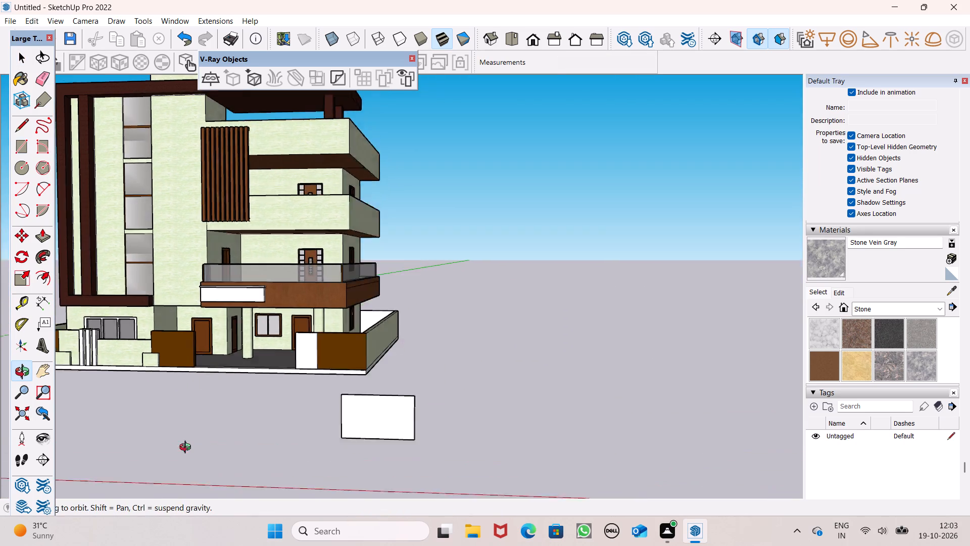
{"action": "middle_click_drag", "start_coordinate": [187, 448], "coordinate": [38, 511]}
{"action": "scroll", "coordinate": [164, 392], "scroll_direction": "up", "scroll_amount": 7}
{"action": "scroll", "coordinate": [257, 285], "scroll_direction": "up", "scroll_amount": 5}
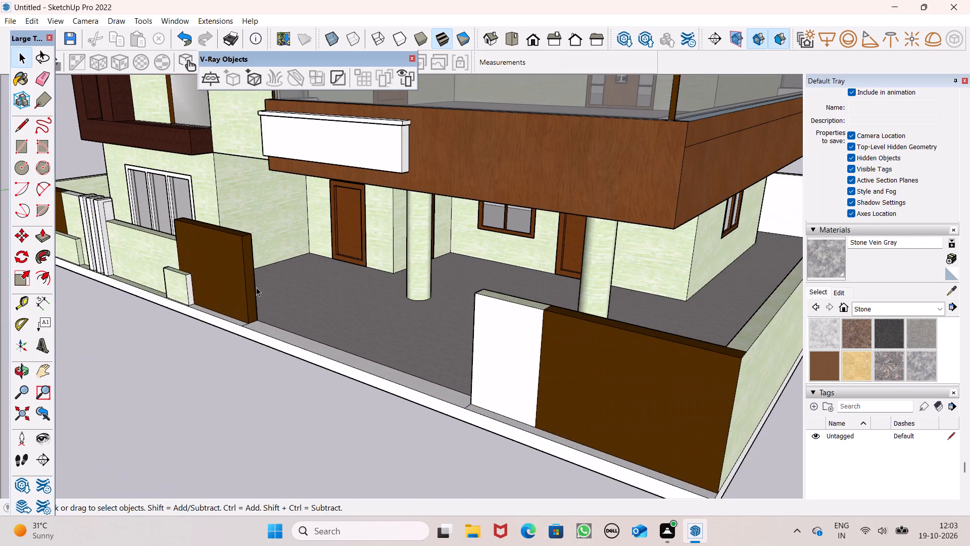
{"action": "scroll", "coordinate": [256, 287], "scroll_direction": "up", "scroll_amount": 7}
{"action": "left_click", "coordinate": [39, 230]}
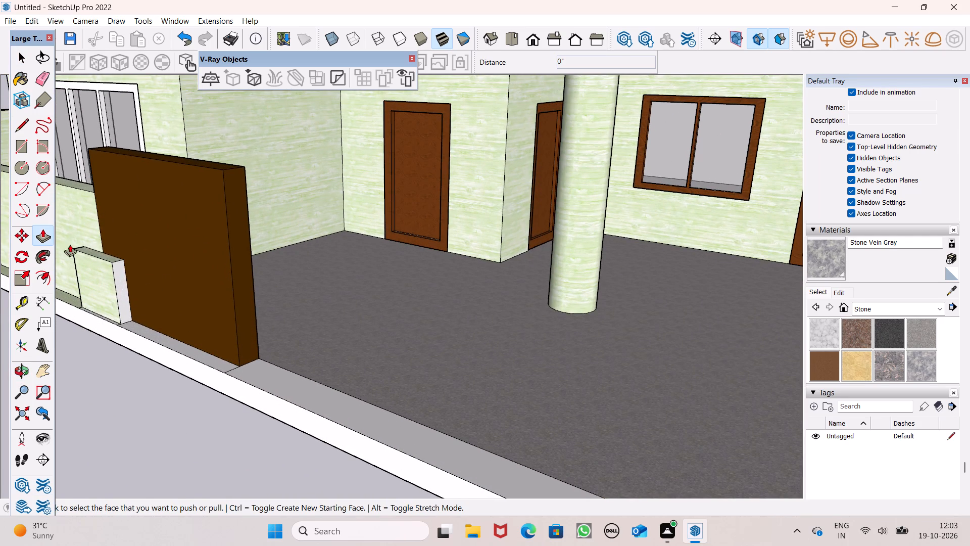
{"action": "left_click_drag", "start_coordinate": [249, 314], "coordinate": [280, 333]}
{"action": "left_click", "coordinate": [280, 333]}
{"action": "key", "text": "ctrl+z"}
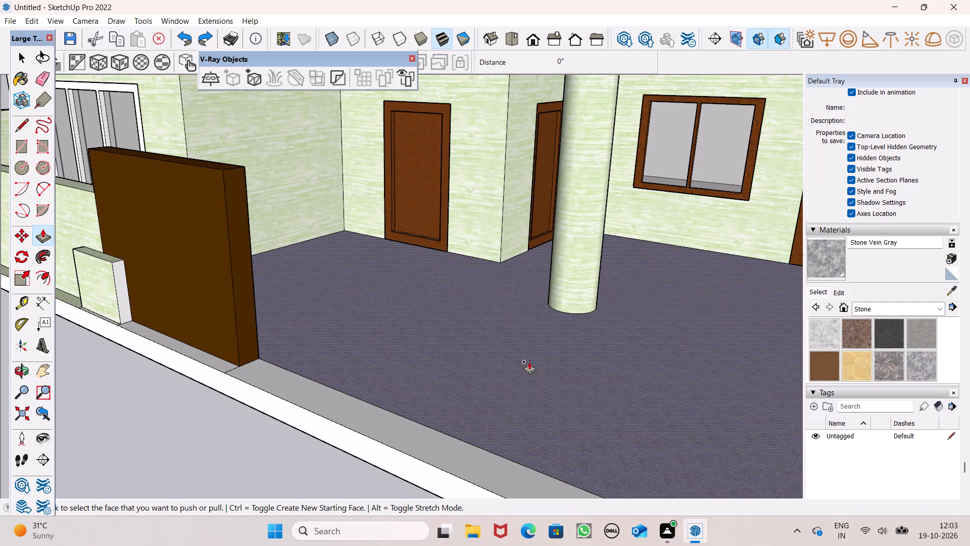
Paint the porch-facing end of the tall brown front wall panel with white Color M00 from the Colors collection.
{"action": "left_click", "coordinate": [889, 315]}
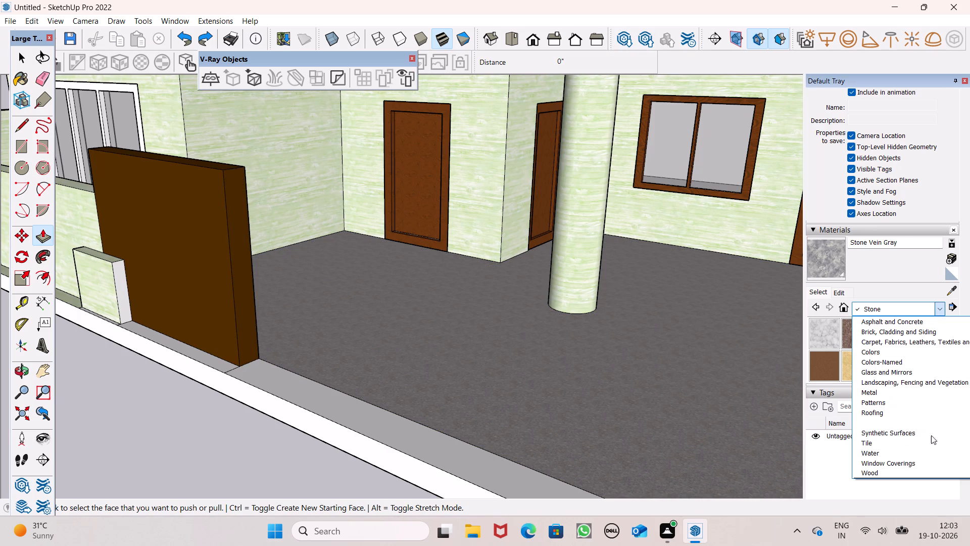
{"action": "left_click", "coordinate": [866, 352]}
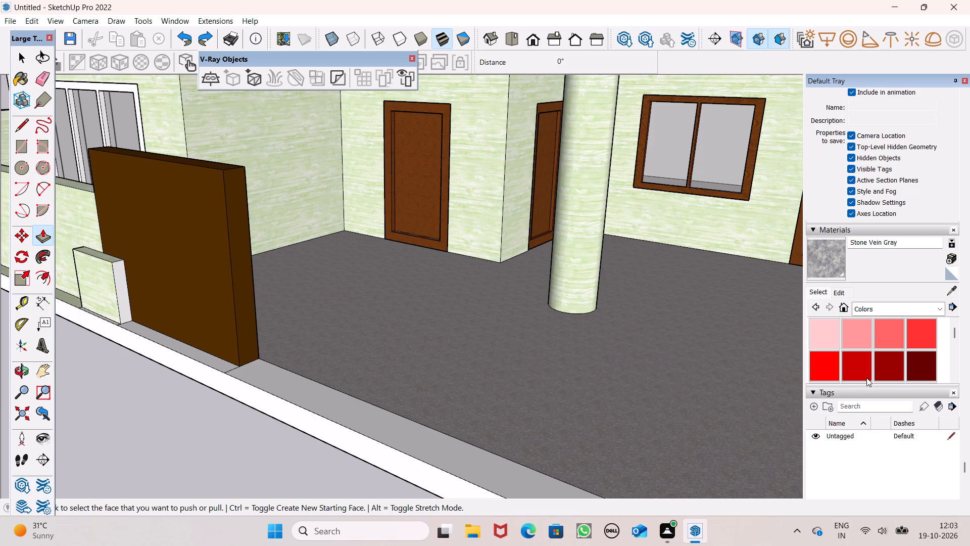
{"action": "scroll", "coordinate": [867, 364], "scroll_direction": "down", "scroll_amount": 7}
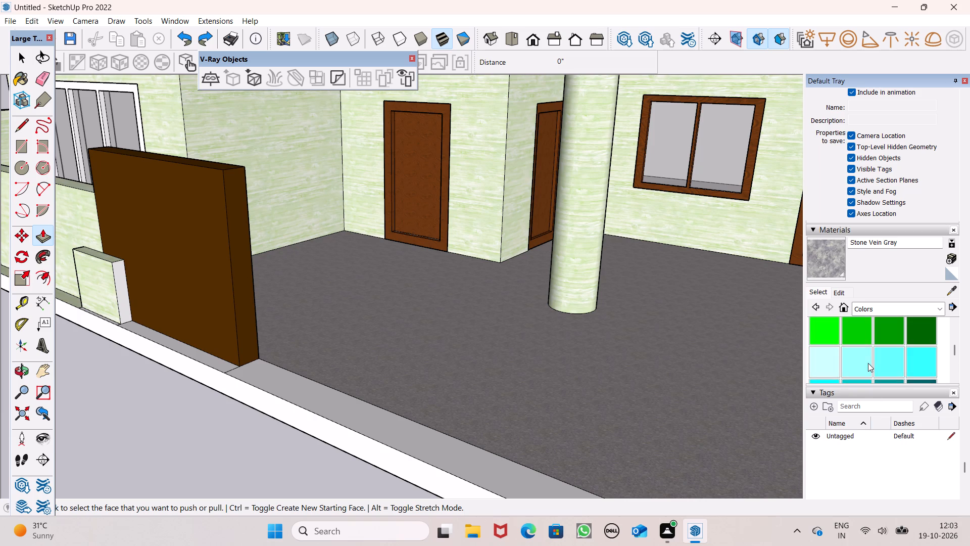
{"action": "scroll", "coordinate": [868, 363], "scroll_direction": "down", "scroll_amount": 6}
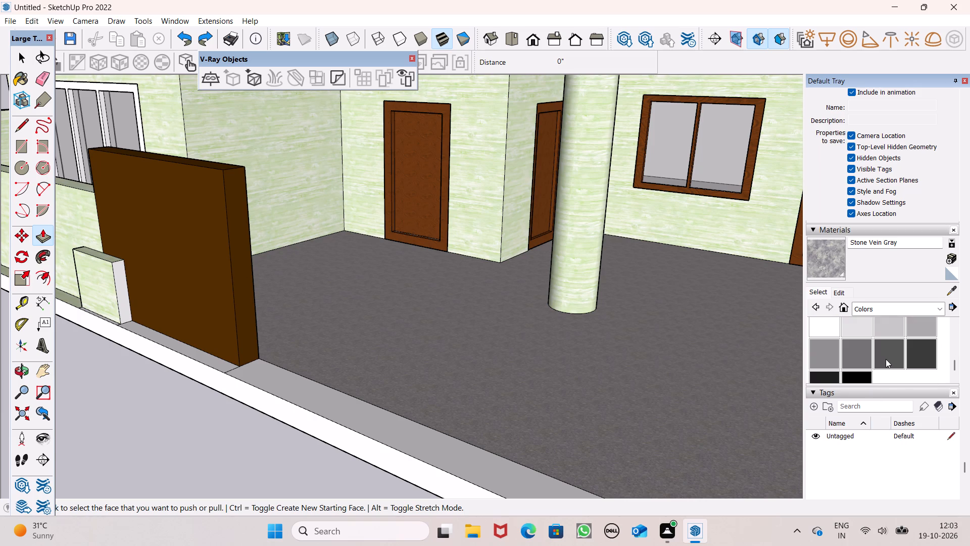
{"action": "left_click", "coordinate": [825, 332]}
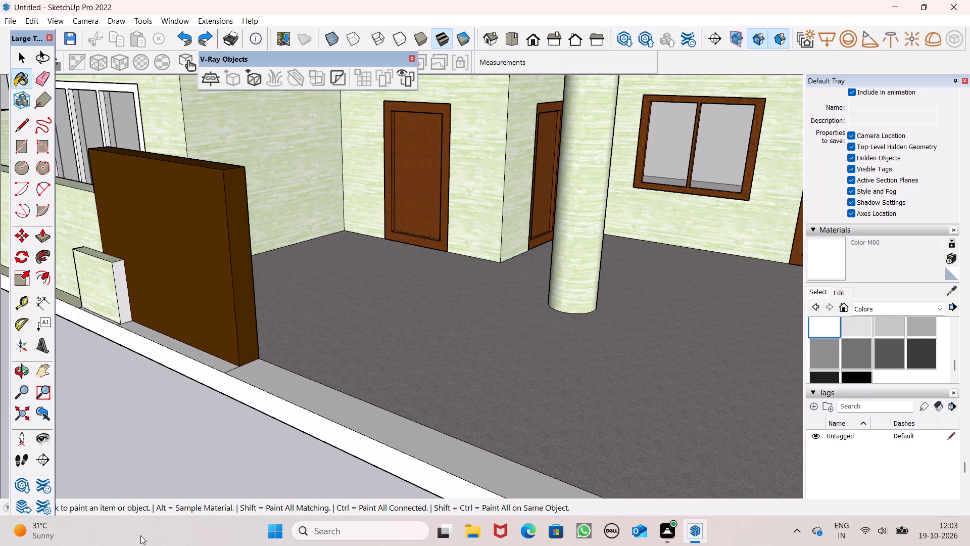
{"action": "scroll", "coordinate": [244, 339], "scroll_direction": "up", "scroll_amount": 3}
{"action": "left_click", "coordinate": [245, 339]}
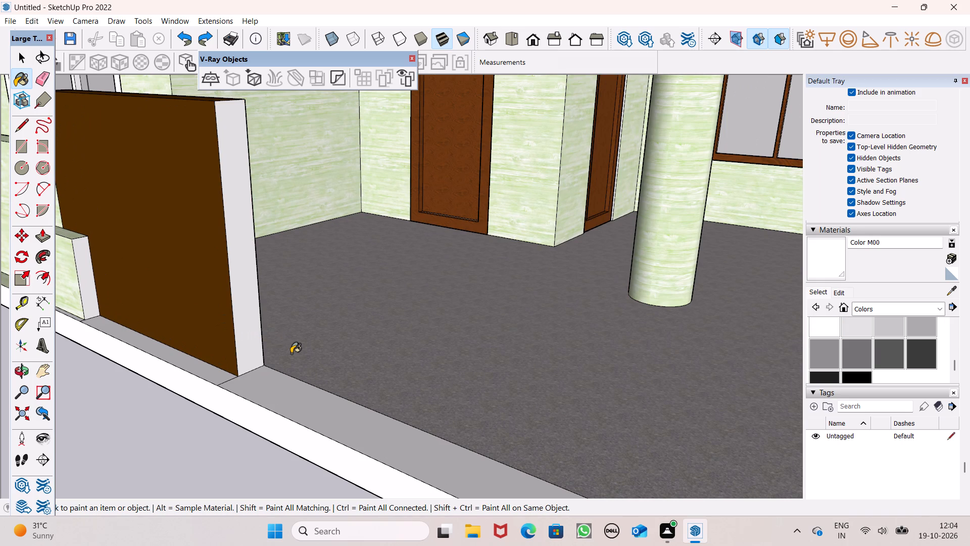
Push/pull the white end face of the brown front wall panel about 1' 9" into the entrance opening.
{"action": "scroll", "coordinate": [291, 353], "scroll_direction": "down", "scroll_amount": 6}
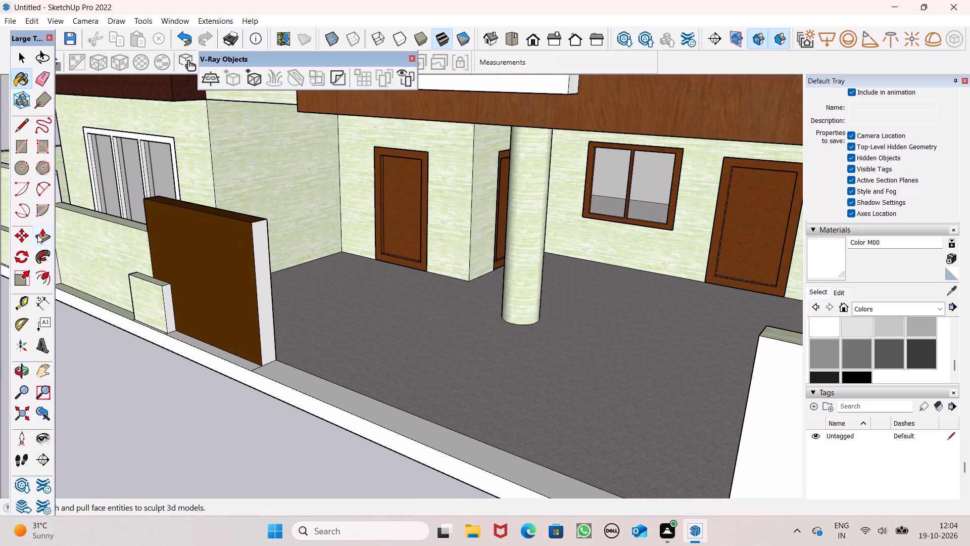
{"action": "left_click", "coordinate": [40, 232]}
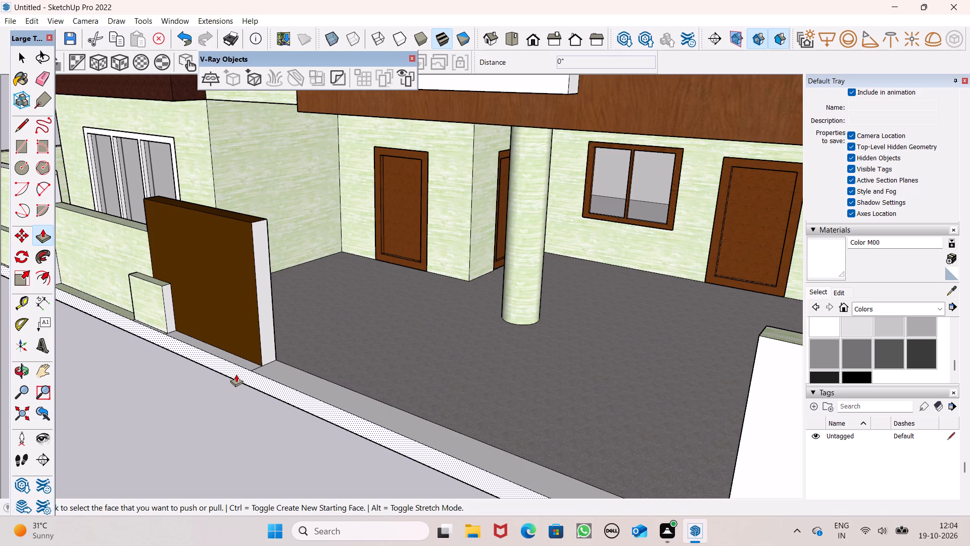
{"action": "scroll", "coordinate": [286, 346], "scroll_direction": "up", "scroll_amount": 4}
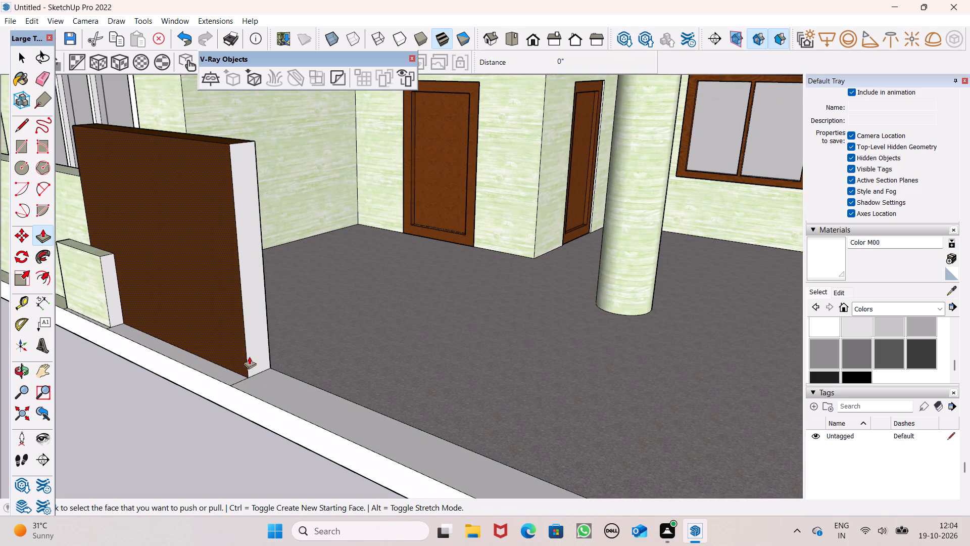
{"action": "left_click_drag", "start_coordinate": [256, 353], "coordinate": [273, 371], "text": "ctrl"}
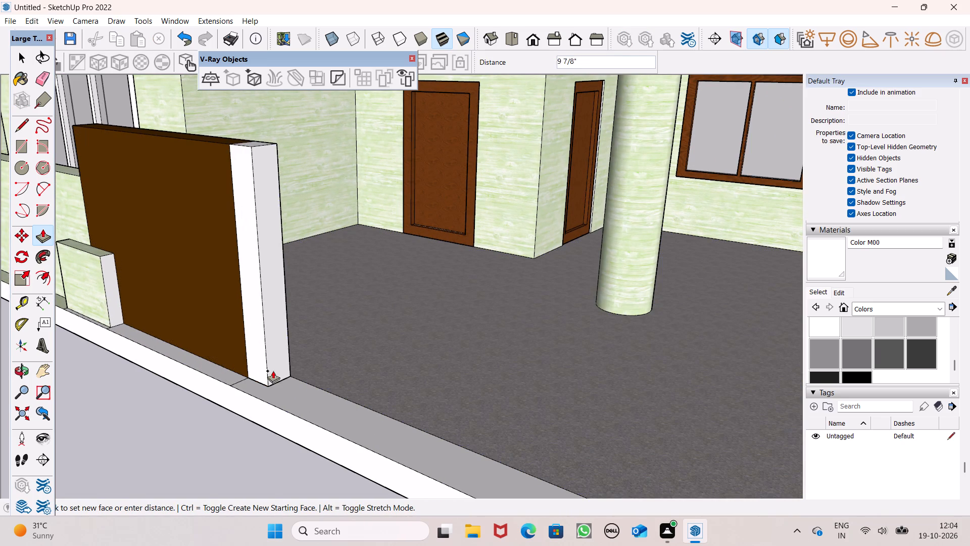
{"action": "left_click_drag", "start_coordinate": [273, 371], "coordinate": [288, 400], "text": "ctrl"}
{"action": "scroll", "coordinate": [240, 383], "scroll_direction": "down", "scroll_amount": 4}
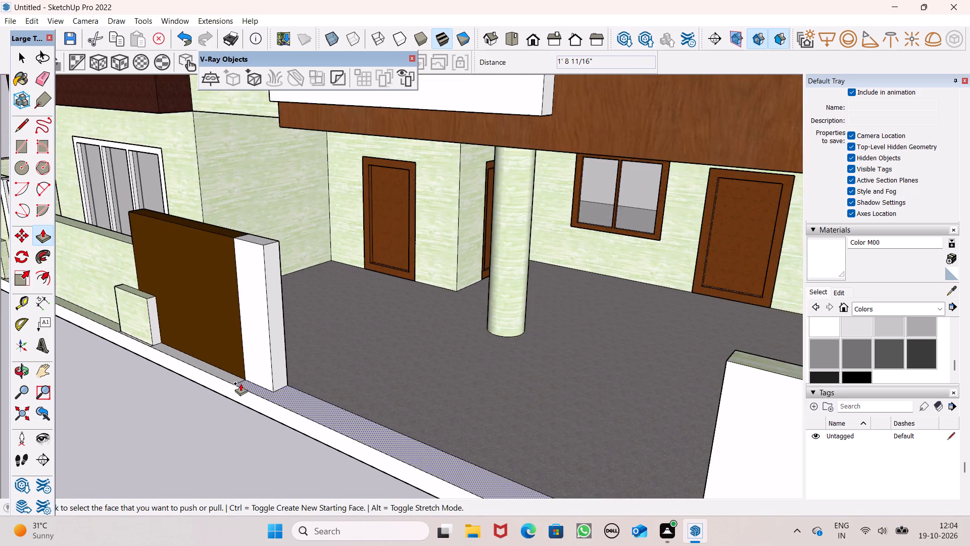
Examine the white wall ends flanking the porch entrance and the front facade from several angles.
{"action": "scroll", "coordinate": [240, 383], "scroll_direction": "down", "scroll_amount": 2}
{"action": "middle_click_drag", "start_coordinate": [161, 426], "coordinate": [379, 444]}
{"action": "scroll", "coordinate": [380, 443], "scroll_direction": "up", "scroll_amount": 1}
{"action": "scroll", "coordinate": [324, 390], "scroll_direction": "down", "scroll_amount": 4}
{"action": "scroll", "coordinate": [125, 352], "scroll_direction": "down", "scroll_amount": 4}
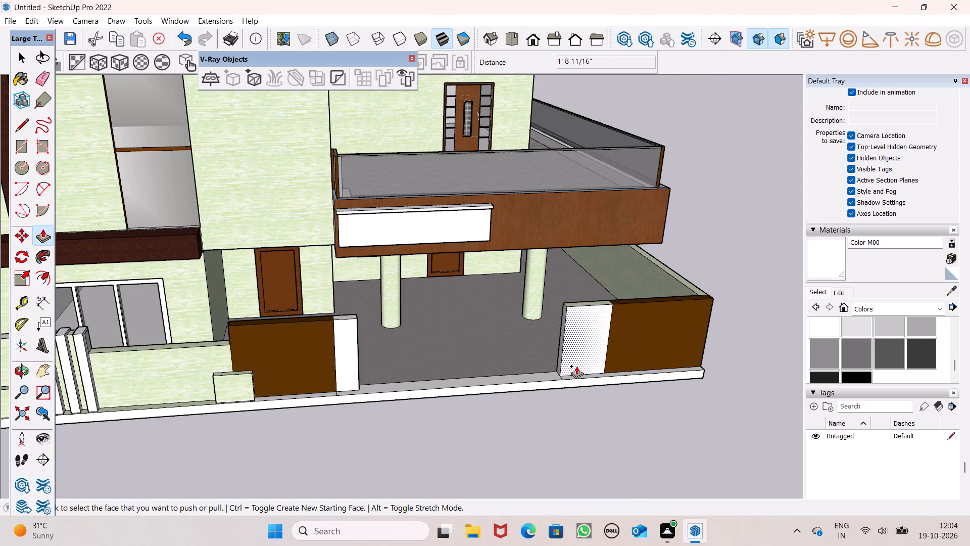
{"action": "key", "text": "space"}
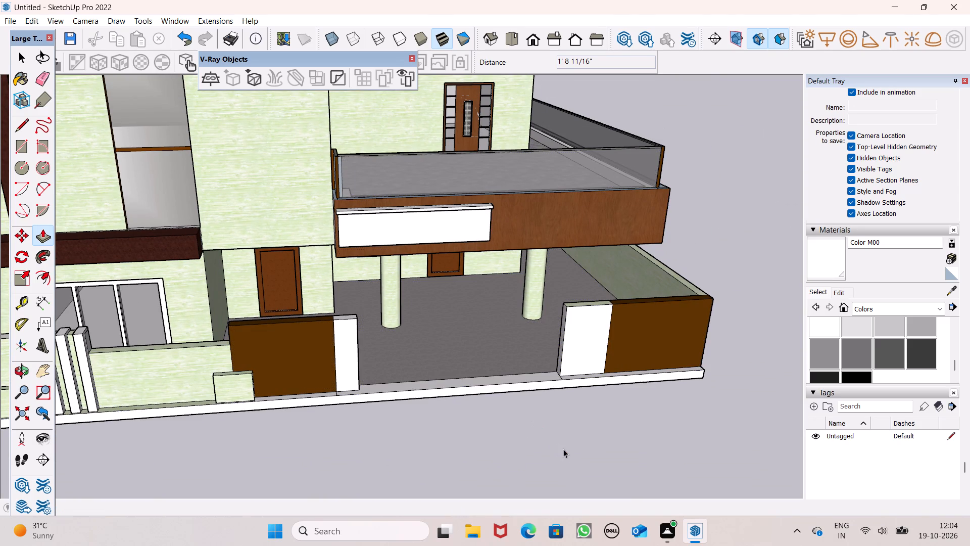
{"action": "scroll", "coordinate": [407, 415], "scroll_direction": "down", "scroll_amount": 4}
{"action": "middle_click_drag", "start_coordinate": [407, 417], "coordinate": [275, 317]}
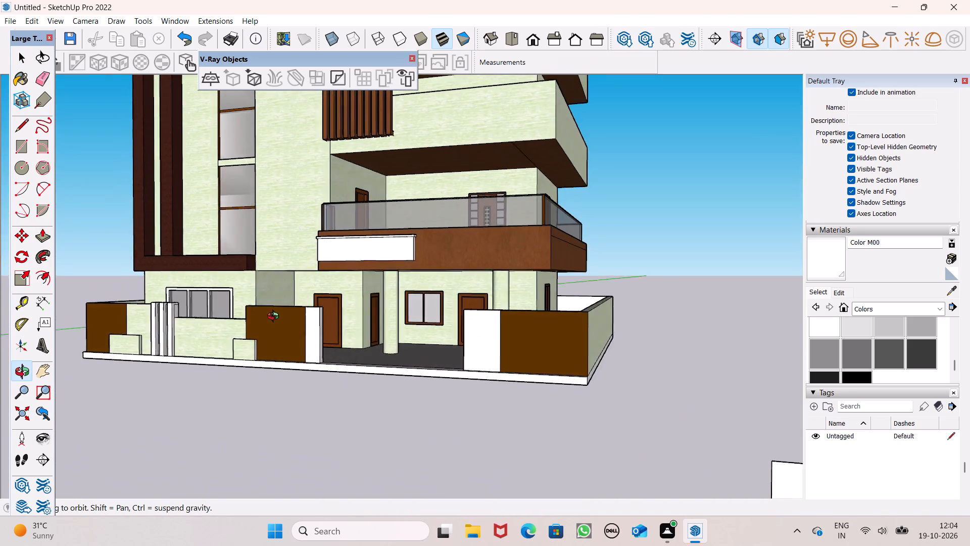
{"action": "middle_click_drag", "start_coordinate": [275, 317], "coordinate": [271, 312]}
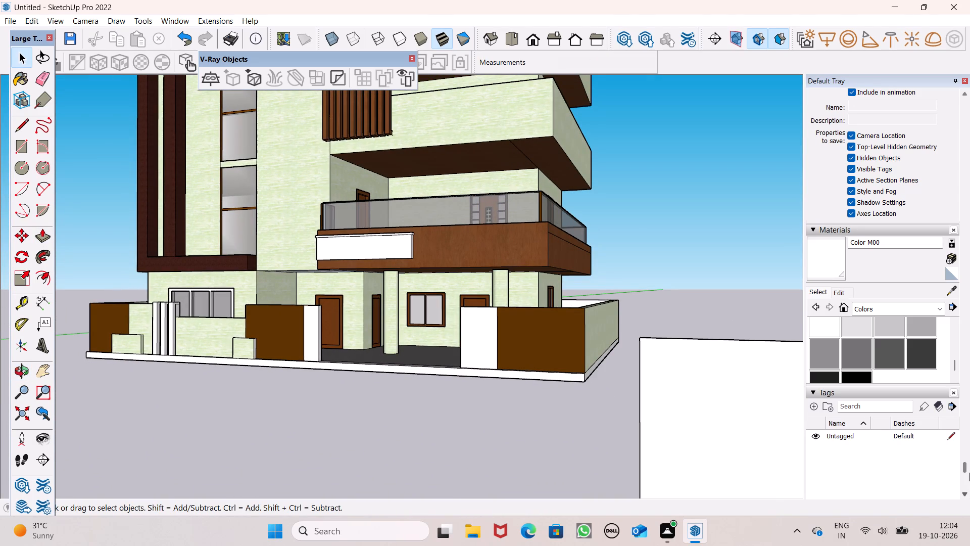
{"action": "left_click", "coordinate": [731, 280]}
{"action": "middle_click_drag", "start_coordinate": [449, 409], "coordinate": [536, 437]}
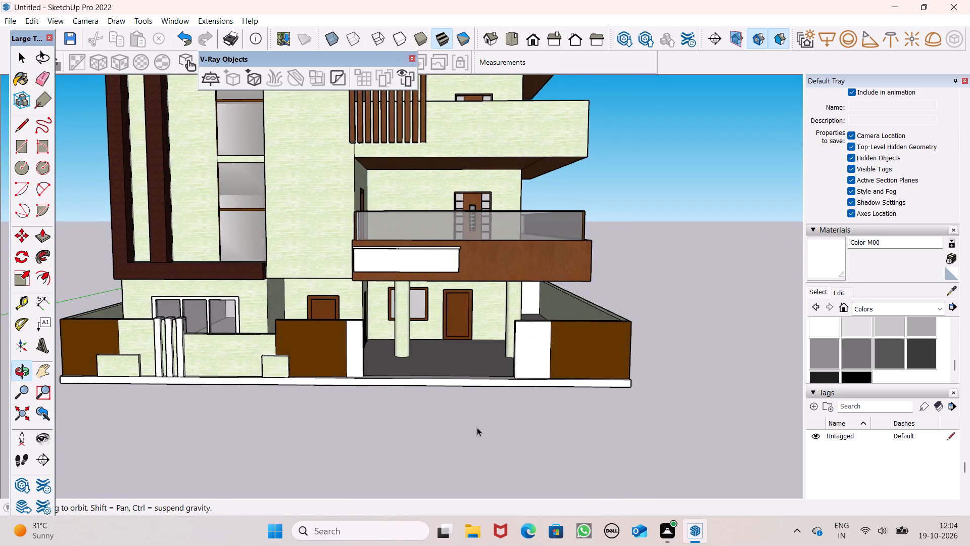
{"action": "scroll", "coordinate": [467, 425], "scroll_direction": "down", "scroll_amount": 4}
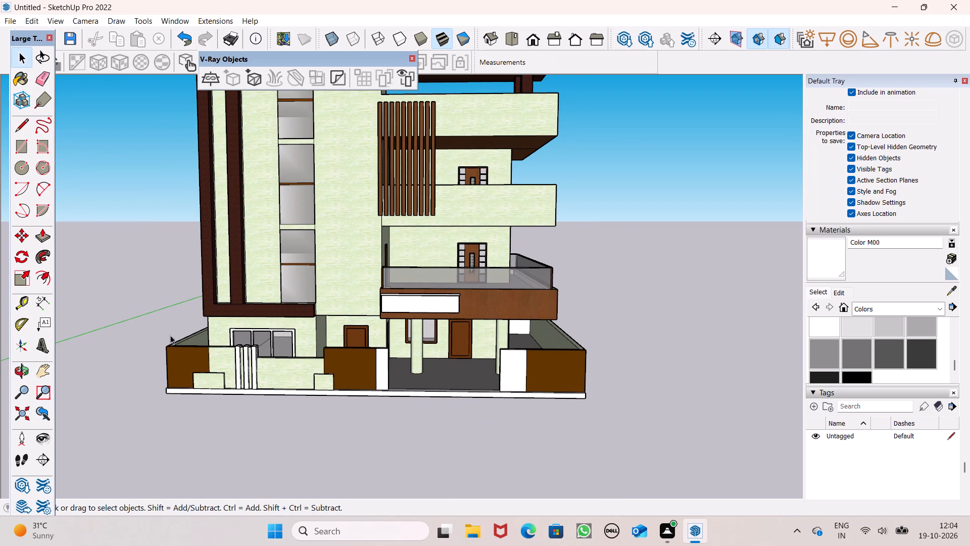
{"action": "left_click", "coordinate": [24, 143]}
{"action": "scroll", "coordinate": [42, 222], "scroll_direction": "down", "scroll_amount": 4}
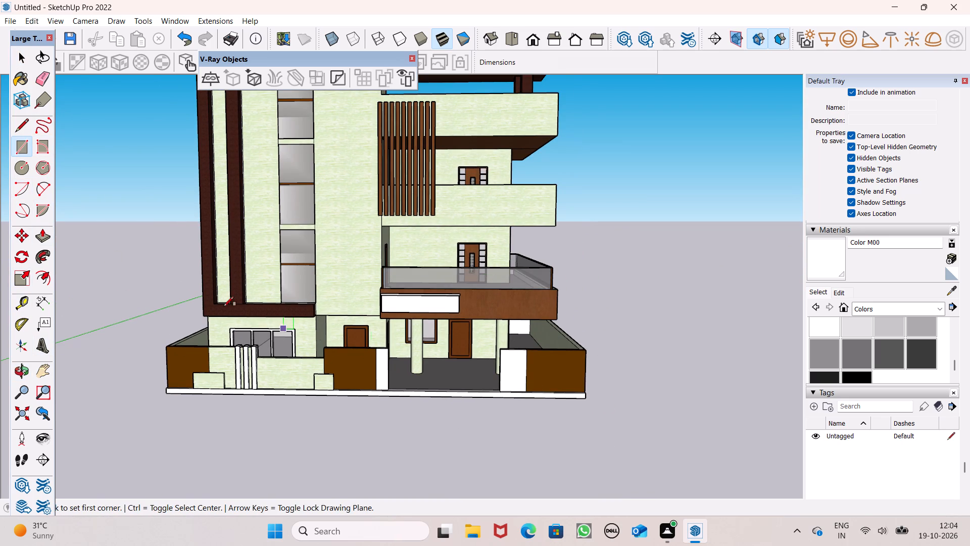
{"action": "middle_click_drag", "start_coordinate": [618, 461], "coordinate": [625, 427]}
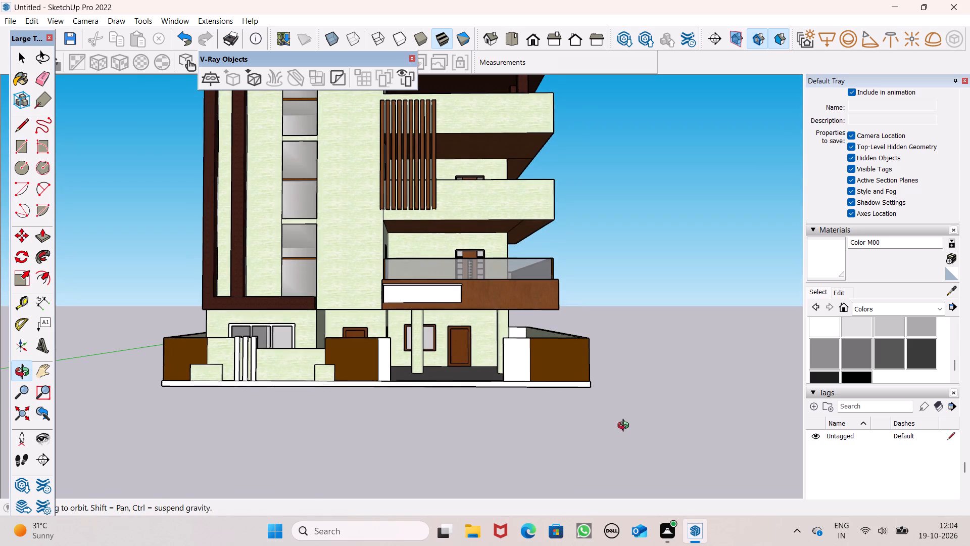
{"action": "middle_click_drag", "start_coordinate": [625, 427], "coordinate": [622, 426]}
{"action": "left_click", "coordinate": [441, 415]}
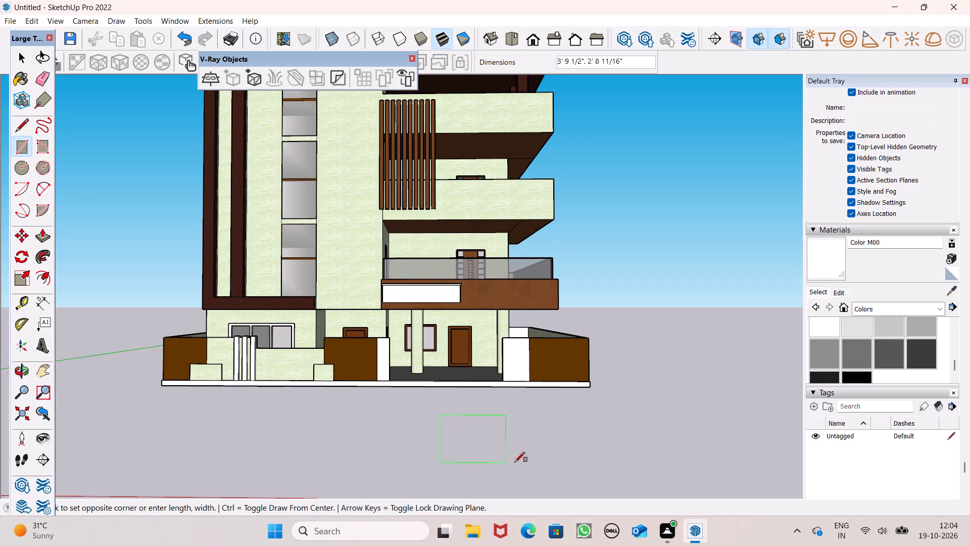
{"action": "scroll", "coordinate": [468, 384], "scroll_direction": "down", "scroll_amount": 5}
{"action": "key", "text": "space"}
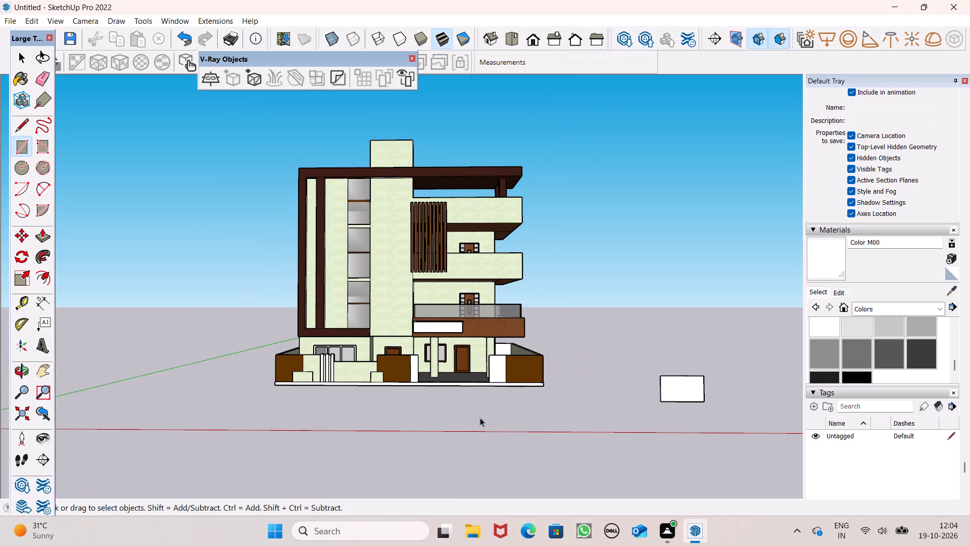
Offset the edges of the upright white rectangle beside the house inward by about 6" to form a border.
{"action": "scroll", "coordinate": [451, 392], "scroll_direction": "down", "scroll_amount": 1}
{"action": "scroll", "coordinate": [694, 449], "scroll_direction": "up", "scroll_amount": 4}
{"action": "scroll", "coordinate": [652, 377], "scroll_direction": "up", "scroll_amount": 5}
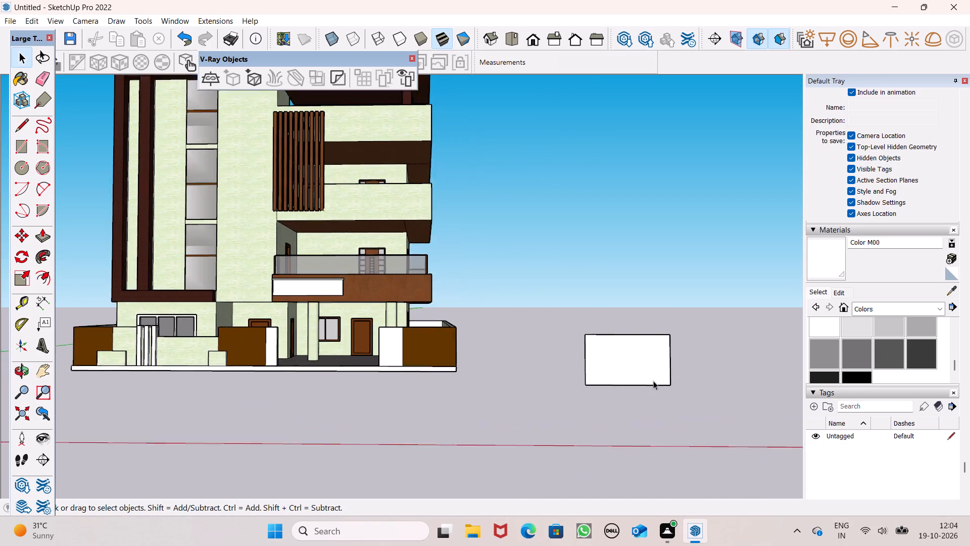
{"action": "scroll", "coordinate": [653, 381], "scroll_direction": "up", "scroll_amount": 1}
{"action": "scroll", "coordinate": [706, 393], "scroll_direction": "up", "scroll_amount": 4}
{"action": "scroll", "coordinate": [676, 326], "scroll_direction": "up", "scroll_amount": 3}
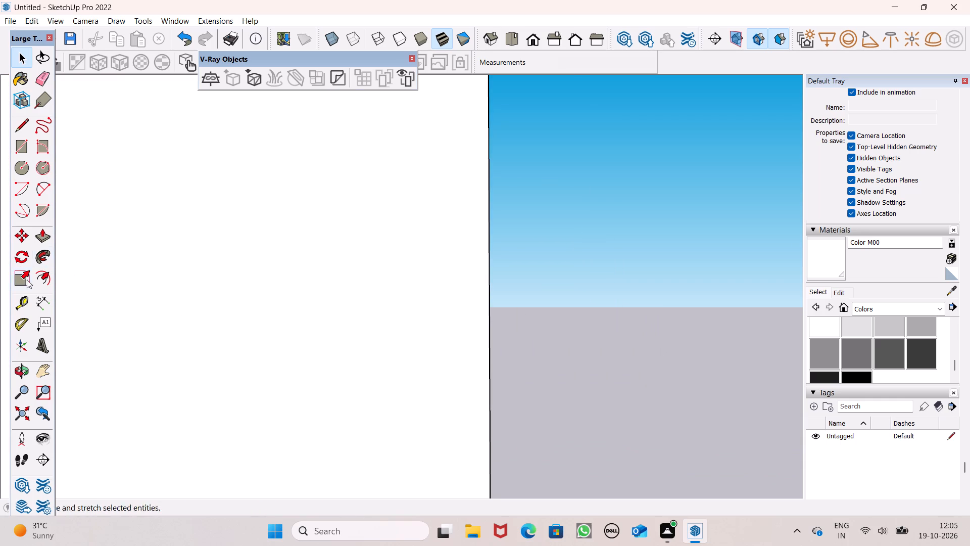
{"action": "left_click", "coordinate": [41, 281]}
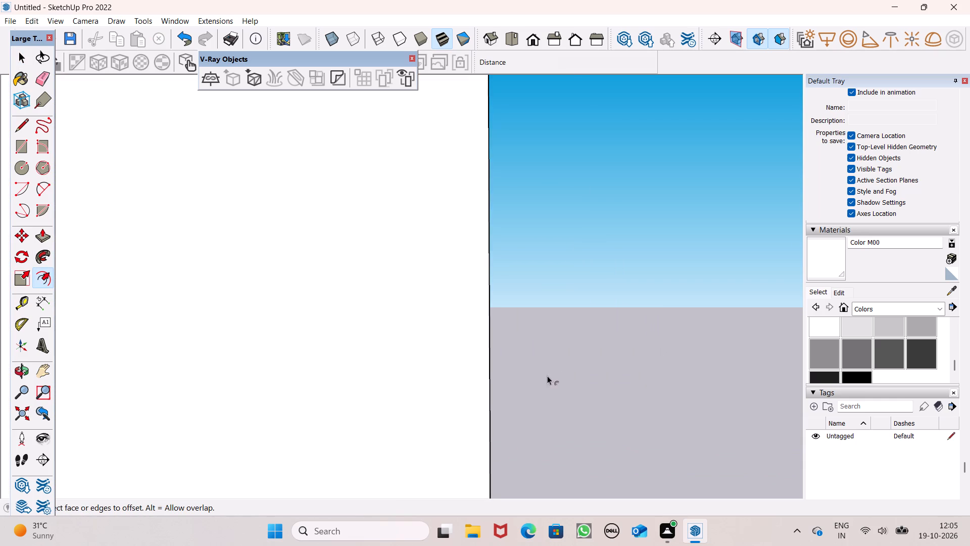
{"action": "scroll", "coordinate": [574, 371], "scroll_direction": "up", "scroll_amount": 2}
{"action": "scroll", "coordinate": [439, 333], "scroll_direction": "down", "scroll_amount": 5}
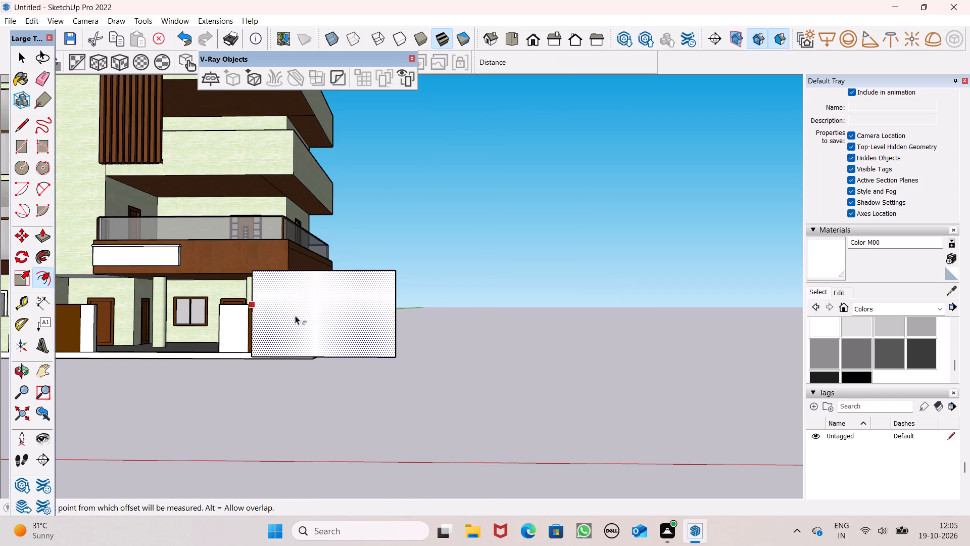
{"action": "middle_click_drag", "start_coordinate": [300, 323], "coordinate": [324, 396]}
{"action": "scroll", "coordinate": [320, 306], "scroll_direction": "up", "scroll_amount": 5}
{"action": "left_click_drag", "start_coordinate": [320, 304], "coordinate": [320, 307]}
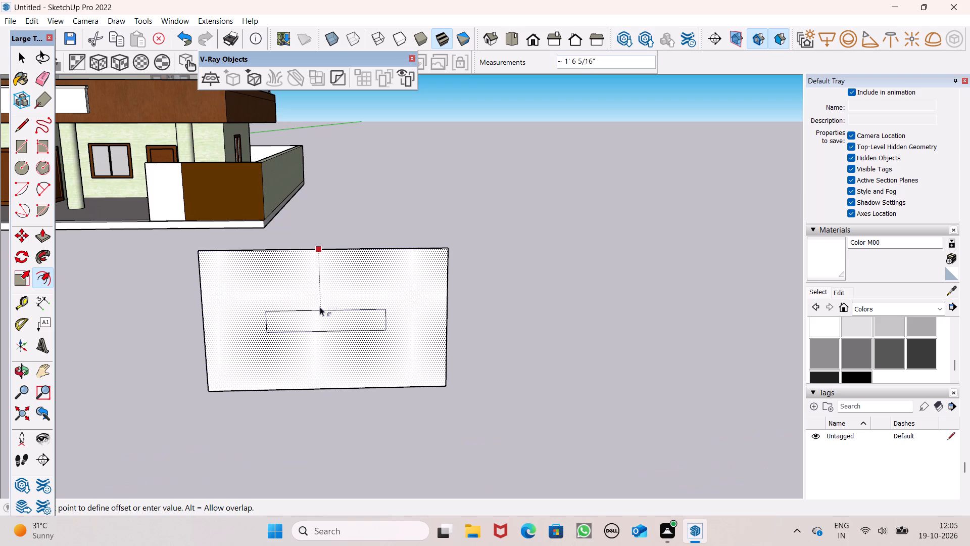
{"action": "left_click_drag", "start_coordinate": [320, 307], "coordinate": [312, 270]}
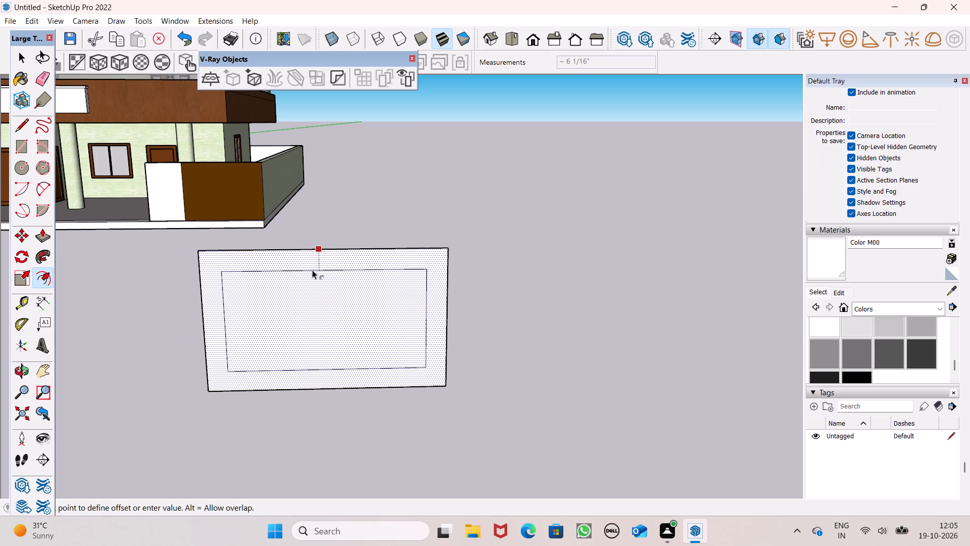
{"action": "left_click_drag", "start_coordinate": [312, 270], "coordinate": [312, 269]}
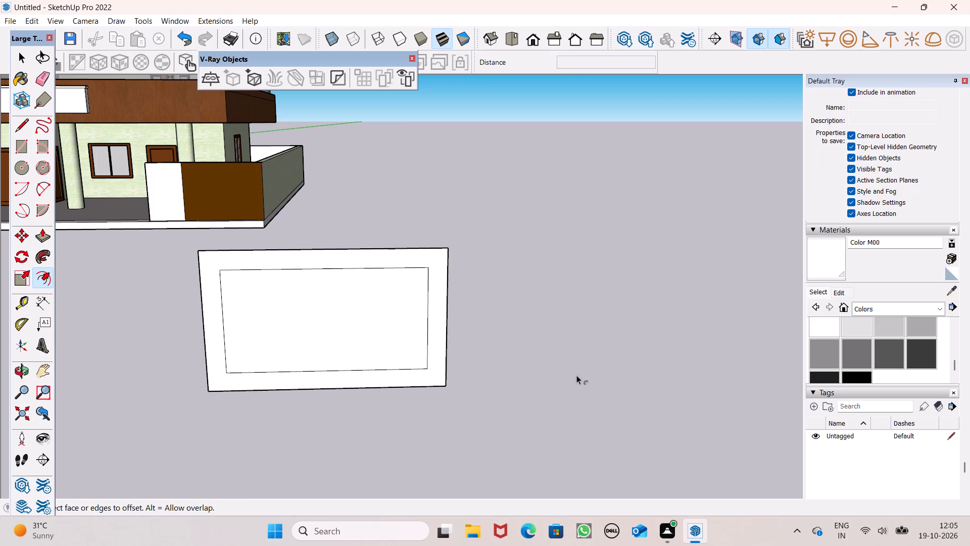
{"action": "key", "text": "space"}
{"action": "left_click", "coordinate": [547, 331]}
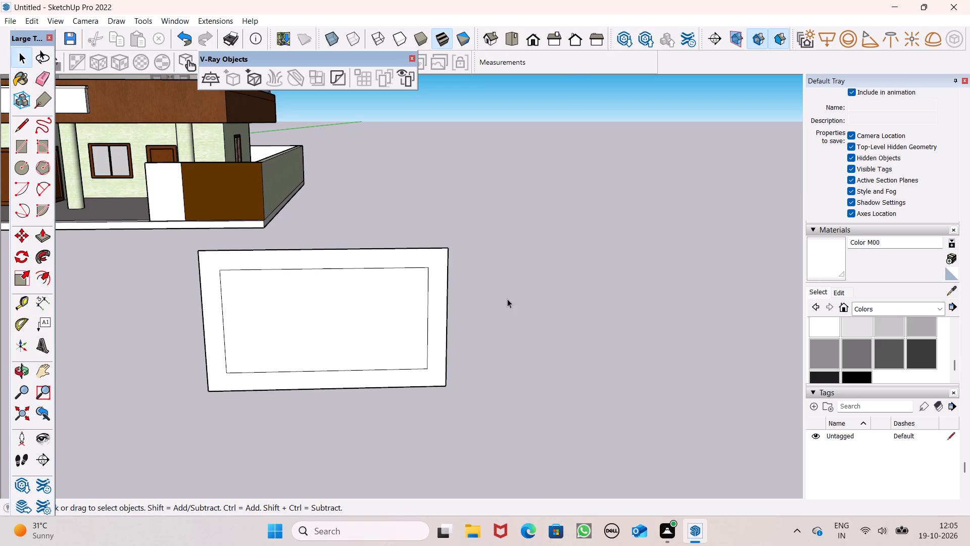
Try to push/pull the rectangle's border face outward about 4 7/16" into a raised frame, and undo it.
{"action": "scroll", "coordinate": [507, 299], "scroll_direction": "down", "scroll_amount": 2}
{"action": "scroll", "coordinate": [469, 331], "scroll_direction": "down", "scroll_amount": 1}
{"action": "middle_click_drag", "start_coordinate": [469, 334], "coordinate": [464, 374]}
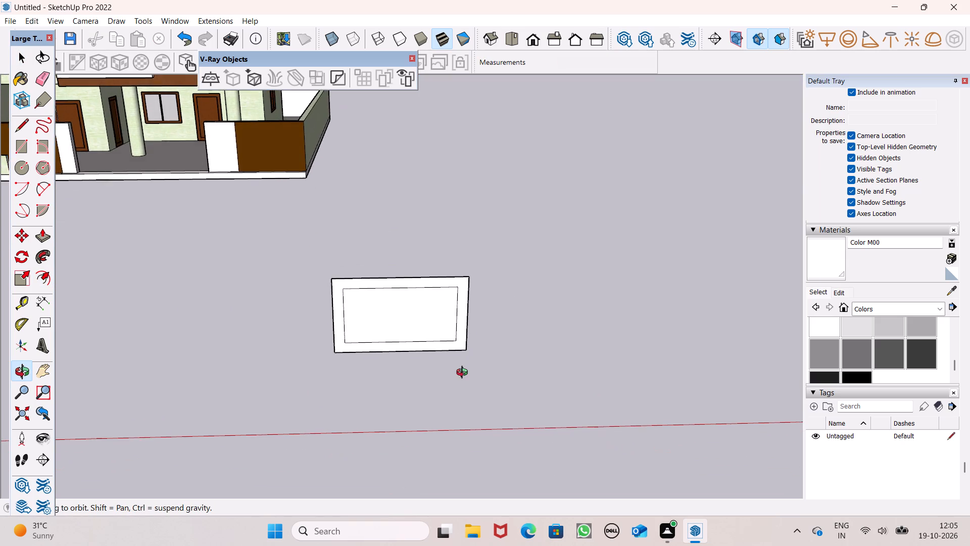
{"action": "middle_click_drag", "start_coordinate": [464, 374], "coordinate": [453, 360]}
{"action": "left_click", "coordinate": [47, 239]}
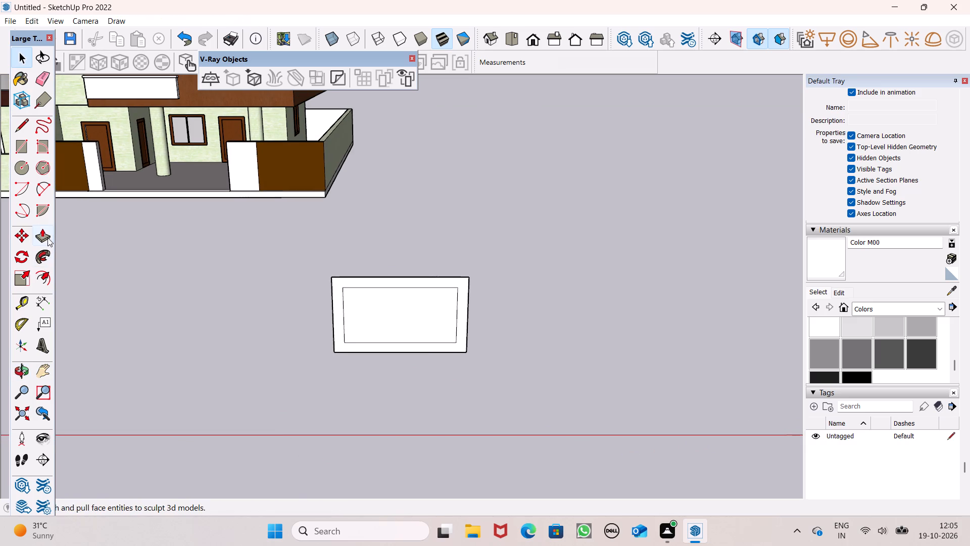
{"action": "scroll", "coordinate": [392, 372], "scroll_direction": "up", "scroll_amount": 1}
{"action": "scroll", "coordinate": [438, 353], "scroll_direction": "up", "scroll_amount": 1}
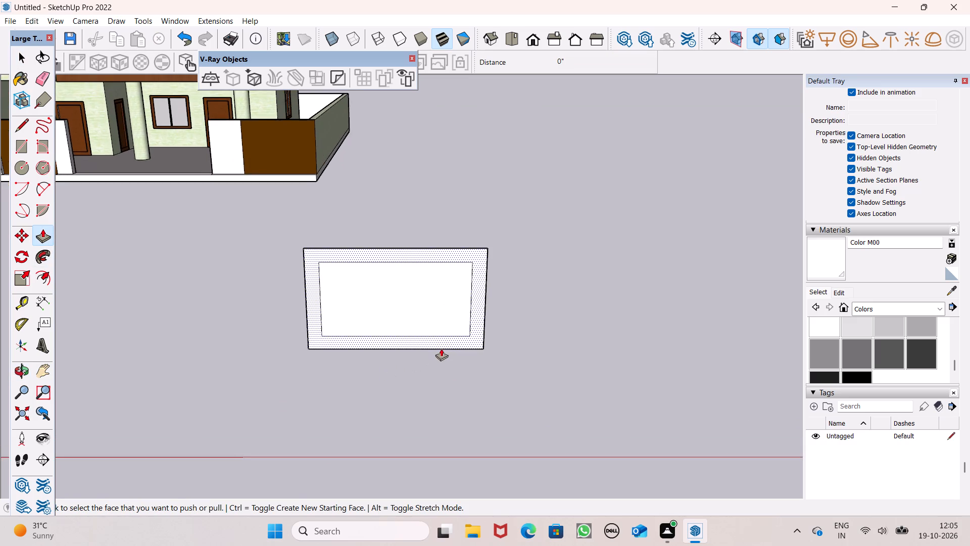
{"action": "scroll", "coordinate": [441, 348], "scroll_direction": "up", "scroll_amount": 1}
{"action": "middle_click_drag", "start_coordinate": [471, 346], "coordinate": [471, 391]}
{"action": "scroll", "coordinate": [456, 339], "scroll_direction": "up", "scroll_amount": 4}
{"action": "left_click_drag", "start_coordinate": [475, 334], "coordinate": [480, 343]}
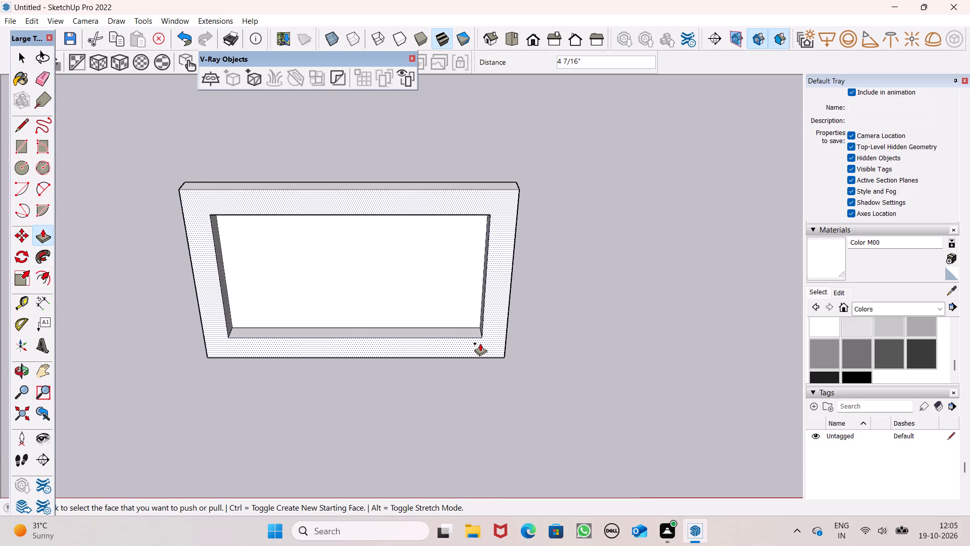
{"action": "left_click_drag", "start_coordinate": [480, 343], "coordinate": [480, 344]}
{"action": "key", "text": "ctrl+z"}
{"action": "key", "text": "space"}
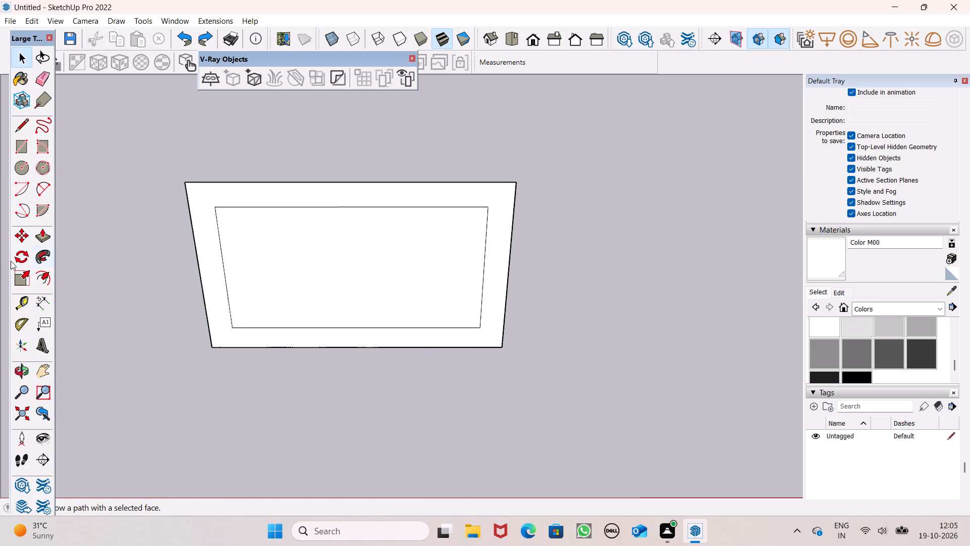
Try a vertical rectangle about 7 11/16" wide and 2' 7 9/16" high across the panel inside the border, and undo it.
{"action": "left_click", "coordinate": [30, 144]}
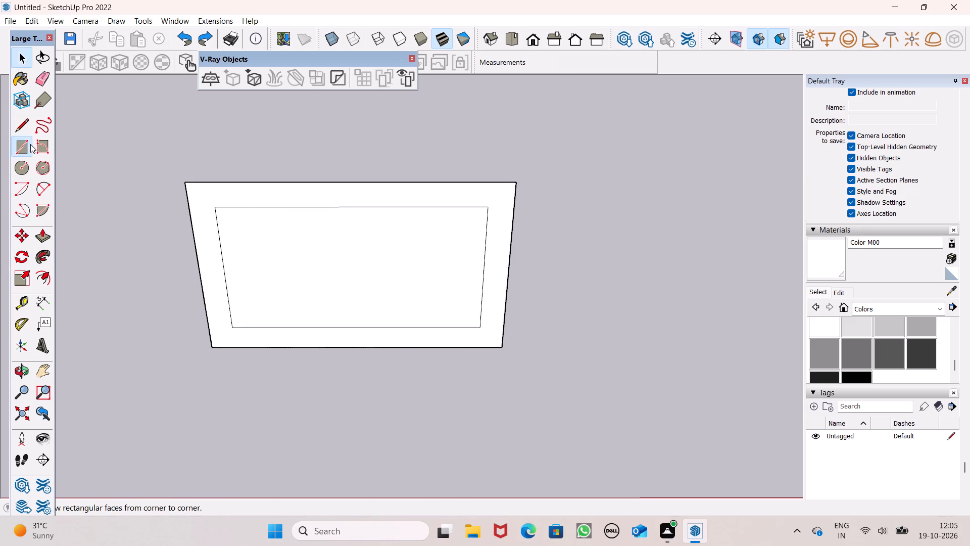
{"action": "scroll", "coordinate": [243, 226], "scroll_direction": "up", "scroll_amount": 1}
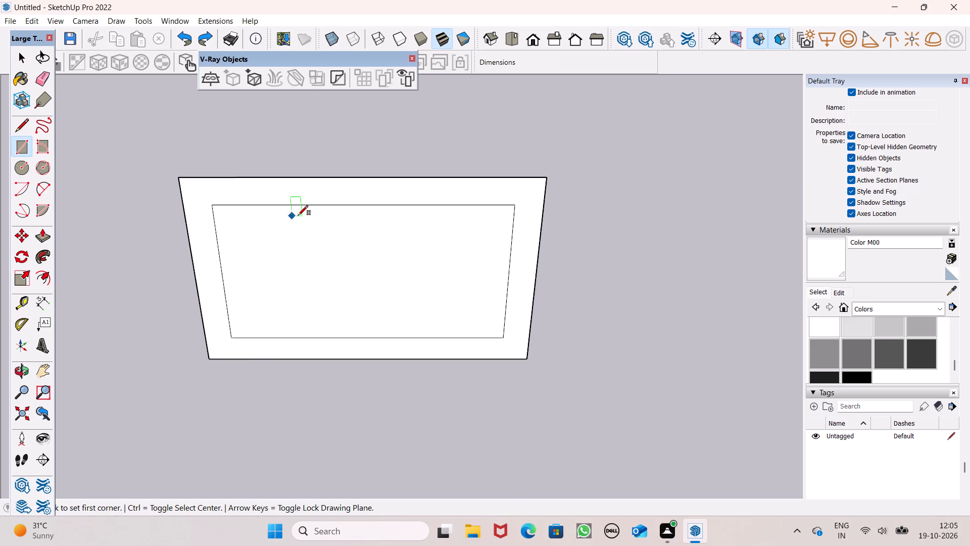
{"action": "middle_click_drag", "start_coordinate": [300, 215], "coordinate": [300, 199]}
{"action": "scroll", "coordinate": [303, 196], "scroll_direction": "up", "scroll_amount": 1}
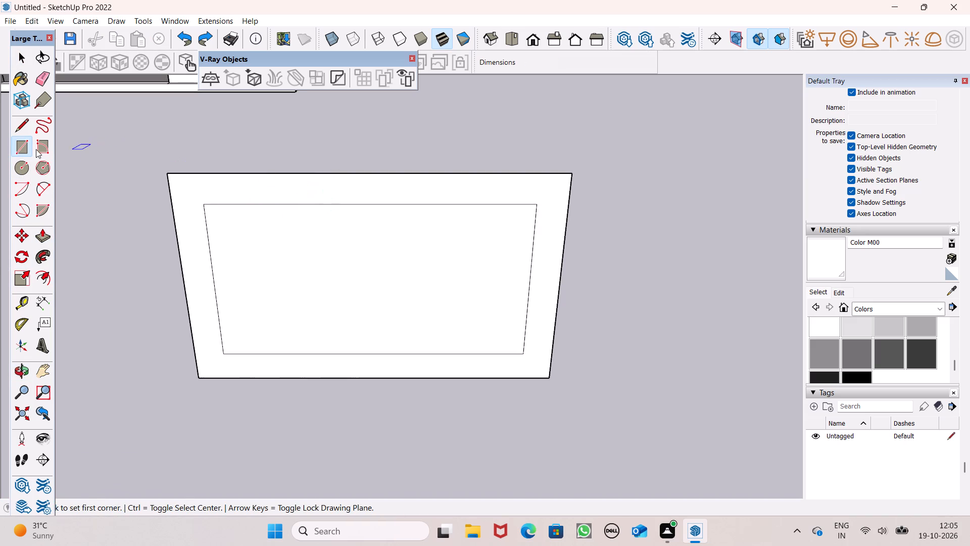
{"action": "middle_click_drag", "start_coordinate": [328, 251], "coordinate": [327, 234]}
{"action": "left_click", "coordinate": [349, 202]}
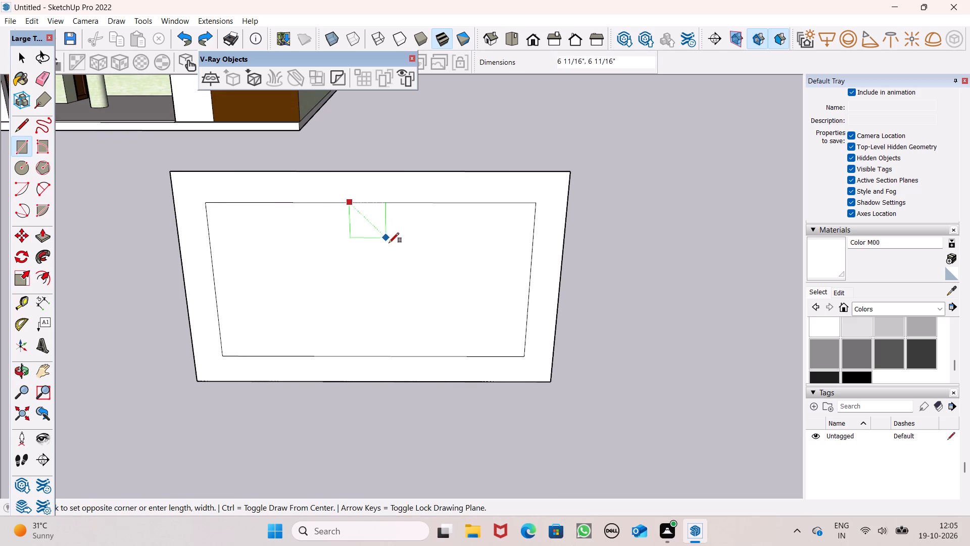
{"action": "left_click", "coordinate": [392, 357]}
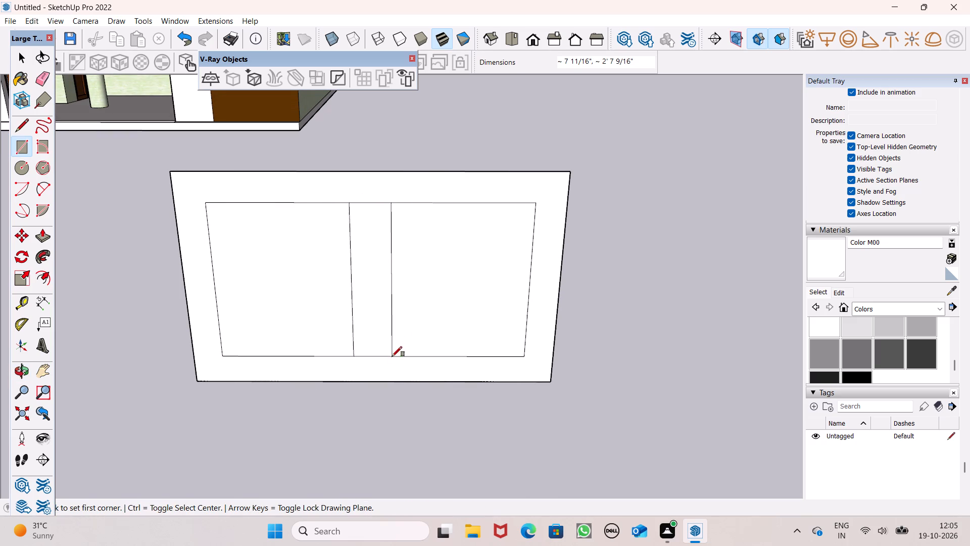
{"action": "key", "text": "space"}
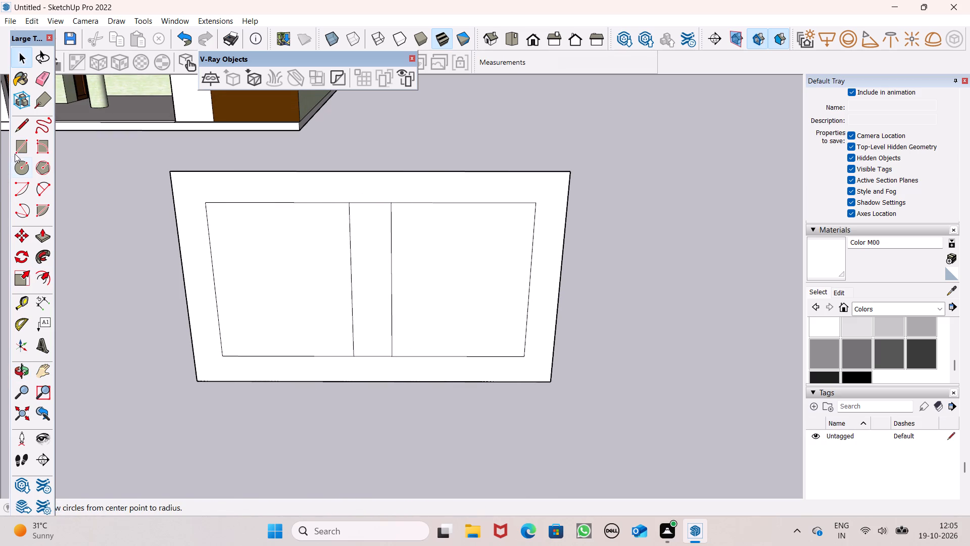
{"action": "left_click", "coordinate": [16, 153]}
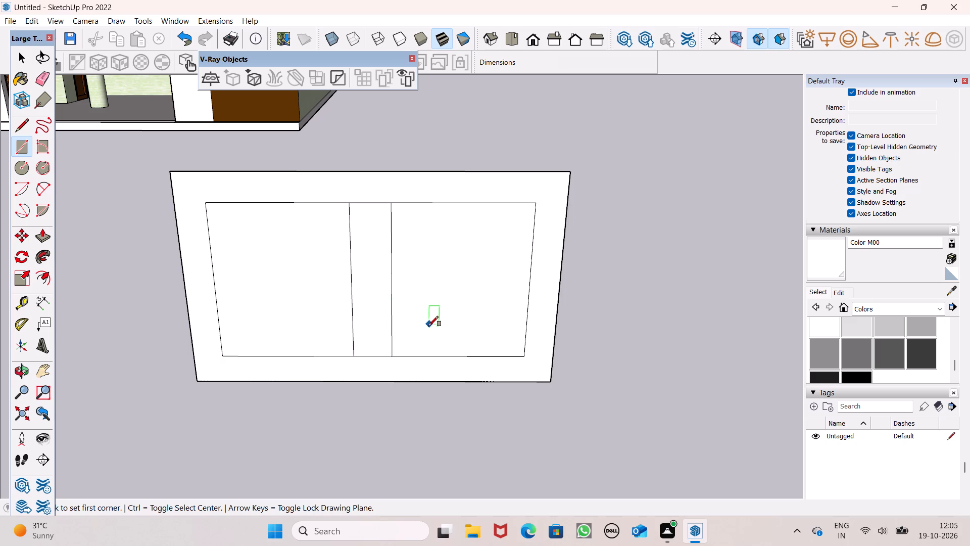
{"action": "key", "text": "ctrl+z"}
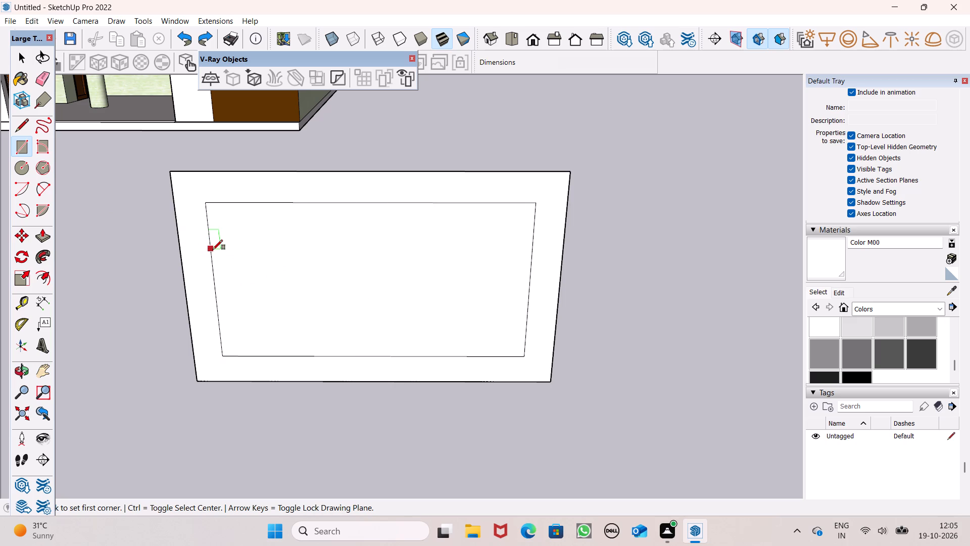
Draw a horizontal strip about 3 9/16" high and 5' 7/16" long across the upper part of the panel inside the border.
{"action": "scroll", "coordinate": [213, 250], "scroll_direction": "up", "scroll_amount": 1}
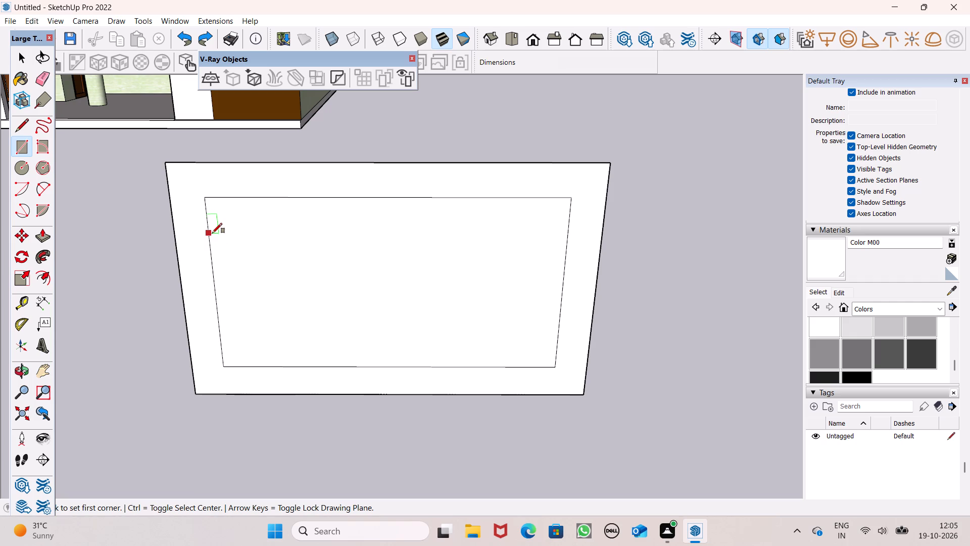
{"action": "left_click", "coordinate": [212, 233]}
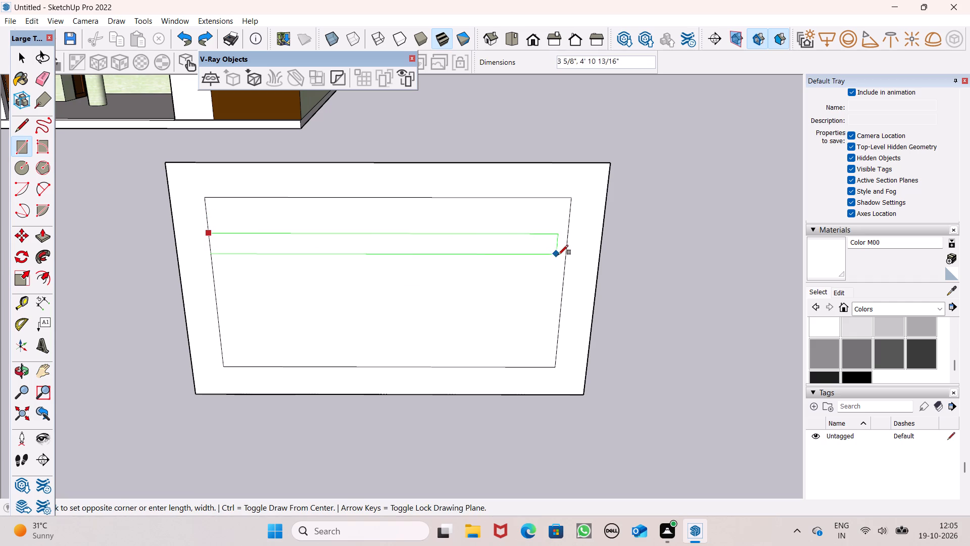
{"action": "left_click", "coordinate": [565, 254]}
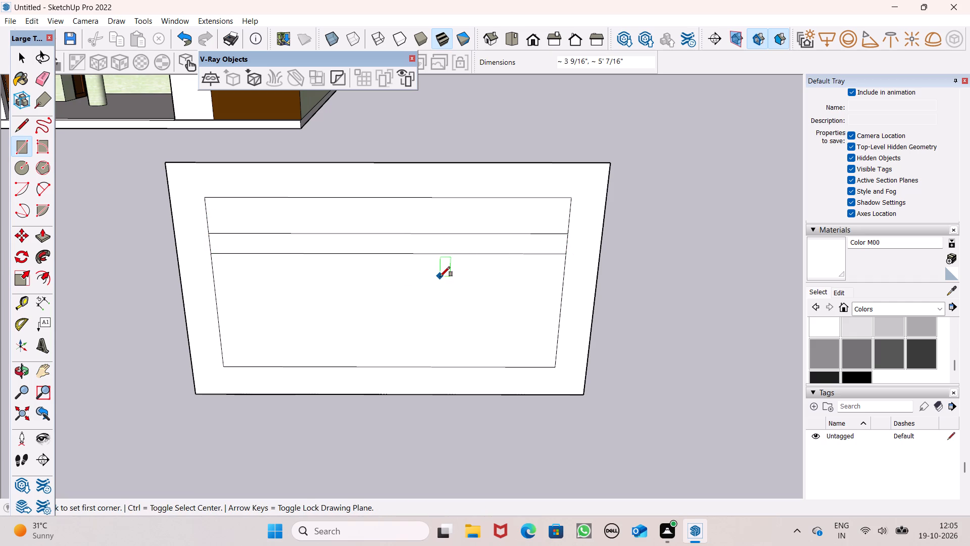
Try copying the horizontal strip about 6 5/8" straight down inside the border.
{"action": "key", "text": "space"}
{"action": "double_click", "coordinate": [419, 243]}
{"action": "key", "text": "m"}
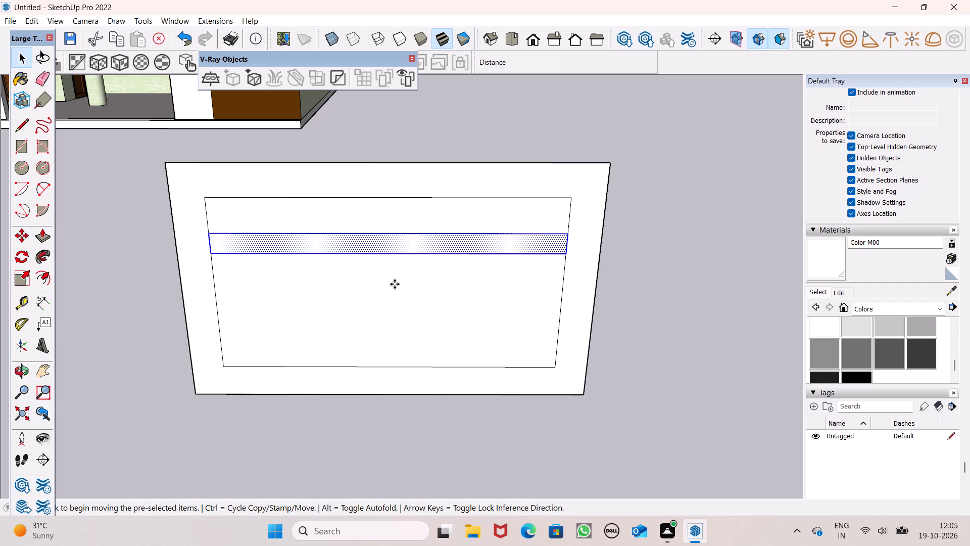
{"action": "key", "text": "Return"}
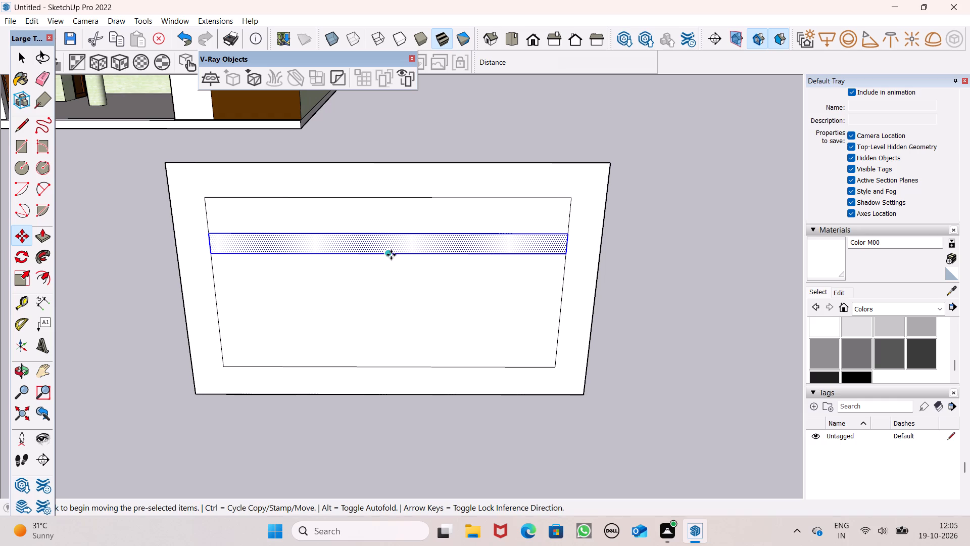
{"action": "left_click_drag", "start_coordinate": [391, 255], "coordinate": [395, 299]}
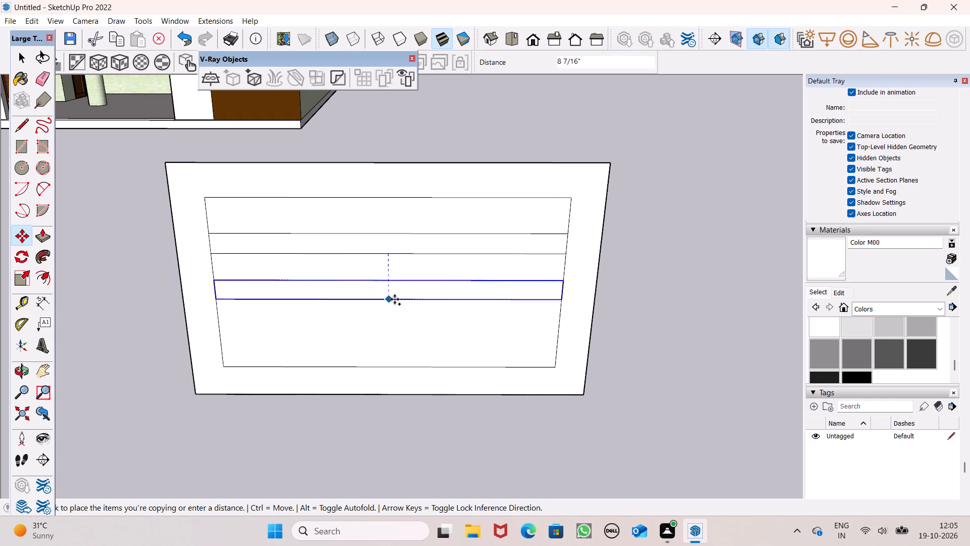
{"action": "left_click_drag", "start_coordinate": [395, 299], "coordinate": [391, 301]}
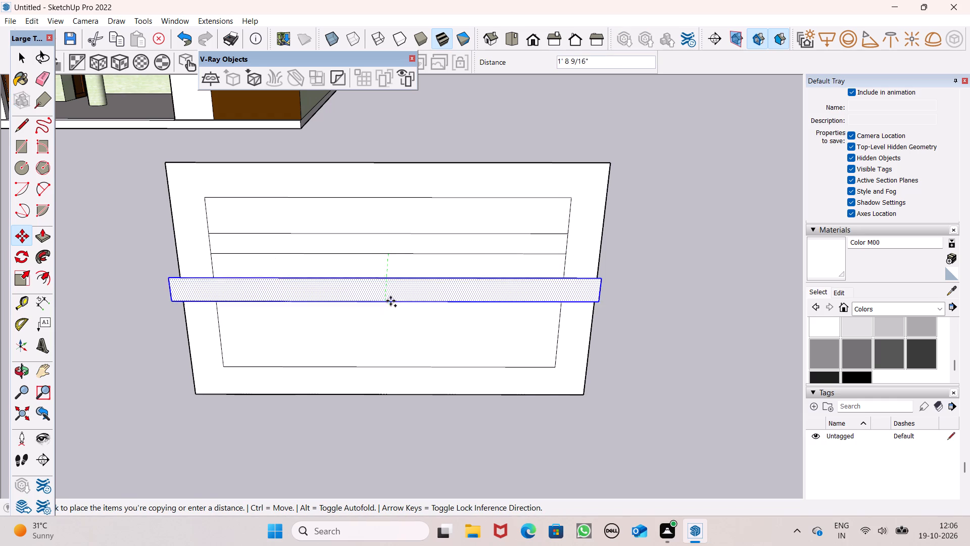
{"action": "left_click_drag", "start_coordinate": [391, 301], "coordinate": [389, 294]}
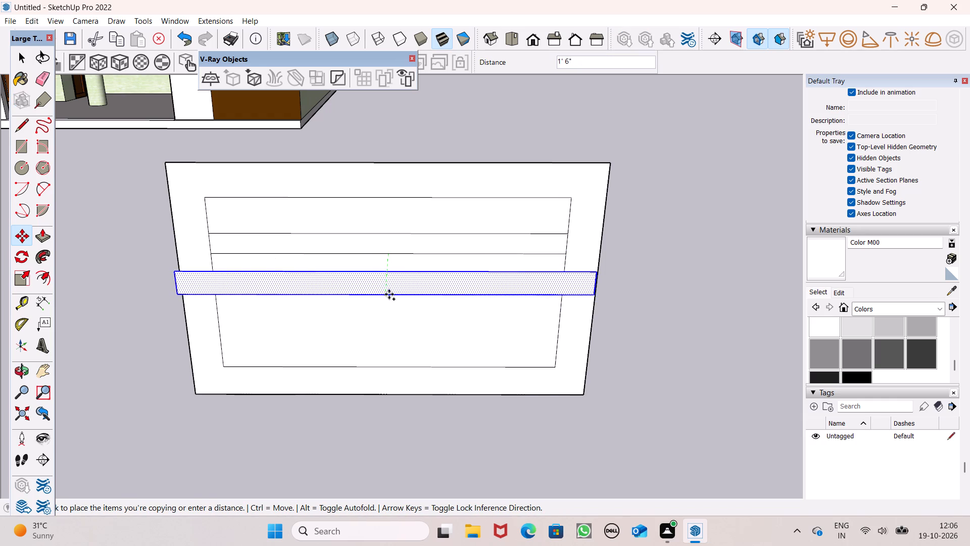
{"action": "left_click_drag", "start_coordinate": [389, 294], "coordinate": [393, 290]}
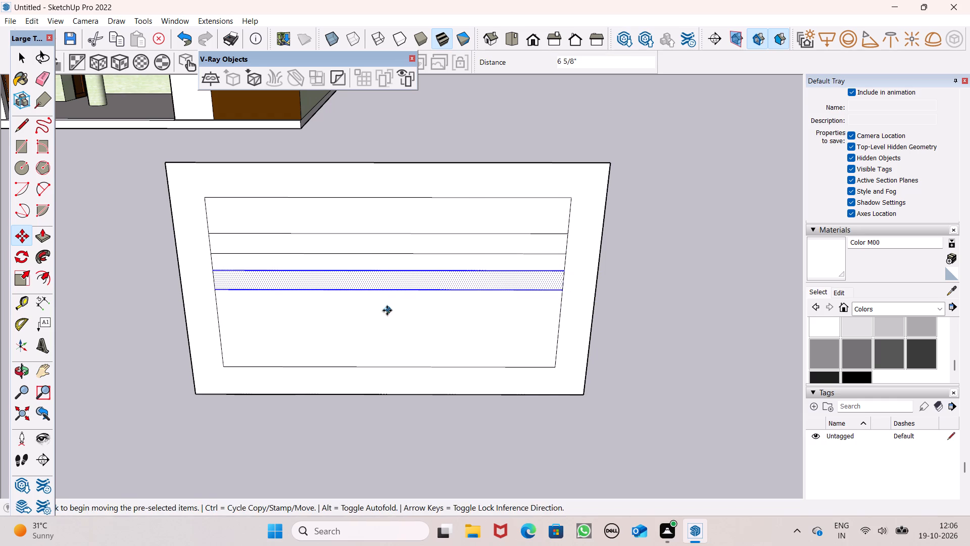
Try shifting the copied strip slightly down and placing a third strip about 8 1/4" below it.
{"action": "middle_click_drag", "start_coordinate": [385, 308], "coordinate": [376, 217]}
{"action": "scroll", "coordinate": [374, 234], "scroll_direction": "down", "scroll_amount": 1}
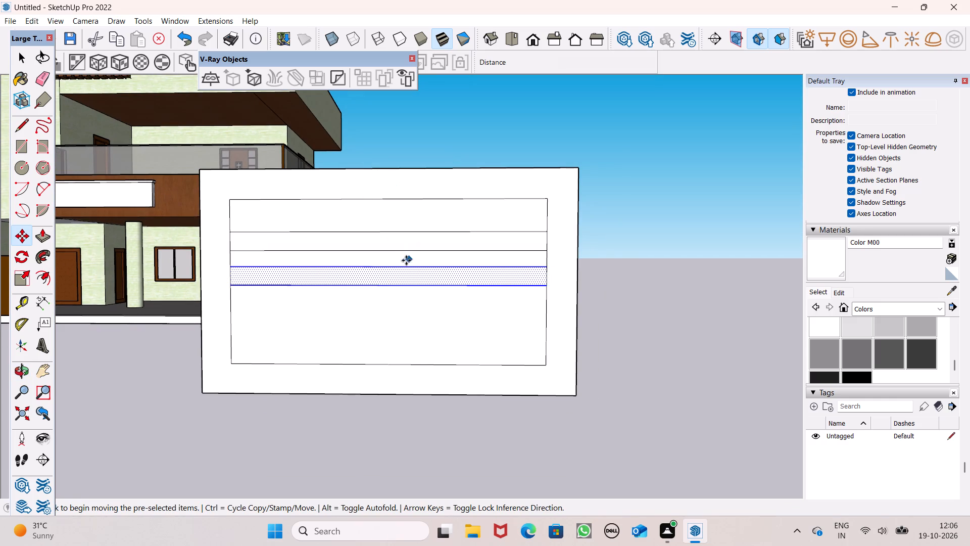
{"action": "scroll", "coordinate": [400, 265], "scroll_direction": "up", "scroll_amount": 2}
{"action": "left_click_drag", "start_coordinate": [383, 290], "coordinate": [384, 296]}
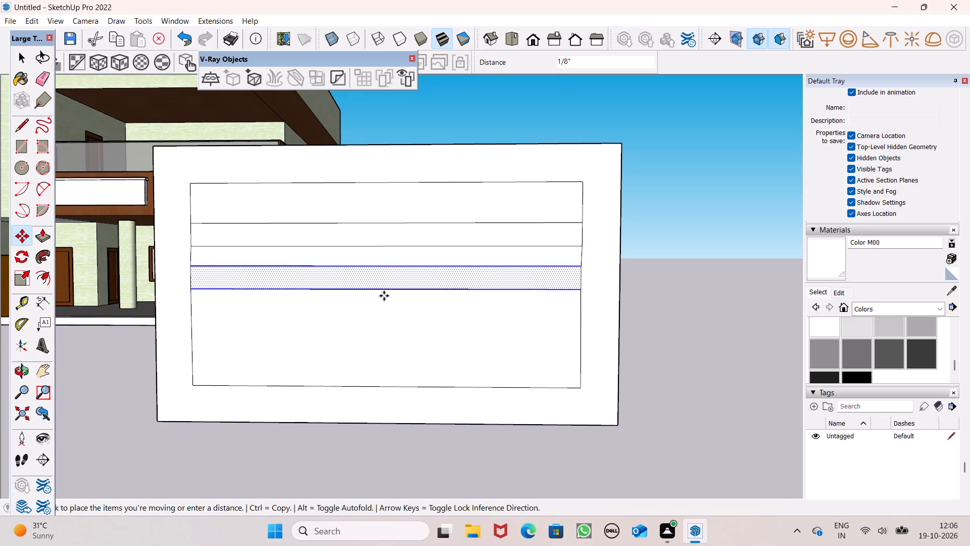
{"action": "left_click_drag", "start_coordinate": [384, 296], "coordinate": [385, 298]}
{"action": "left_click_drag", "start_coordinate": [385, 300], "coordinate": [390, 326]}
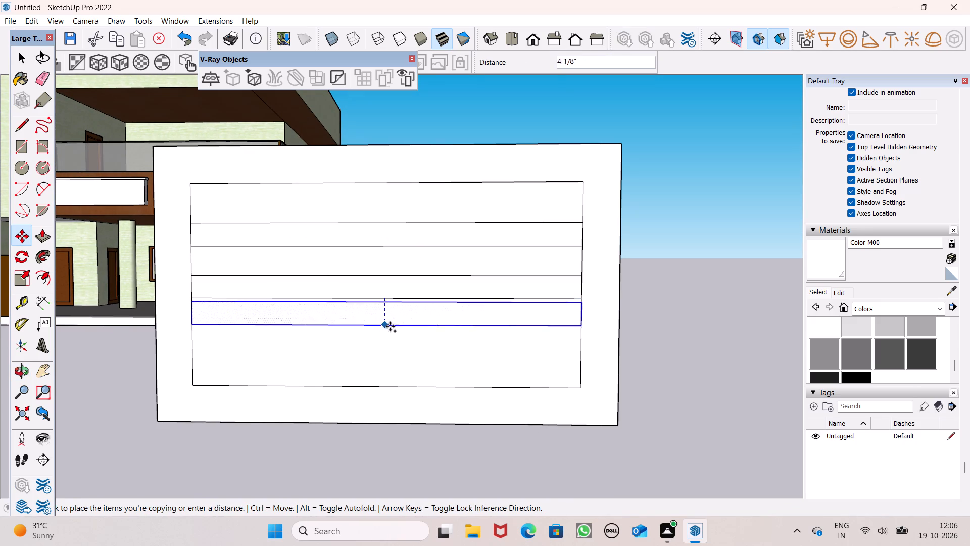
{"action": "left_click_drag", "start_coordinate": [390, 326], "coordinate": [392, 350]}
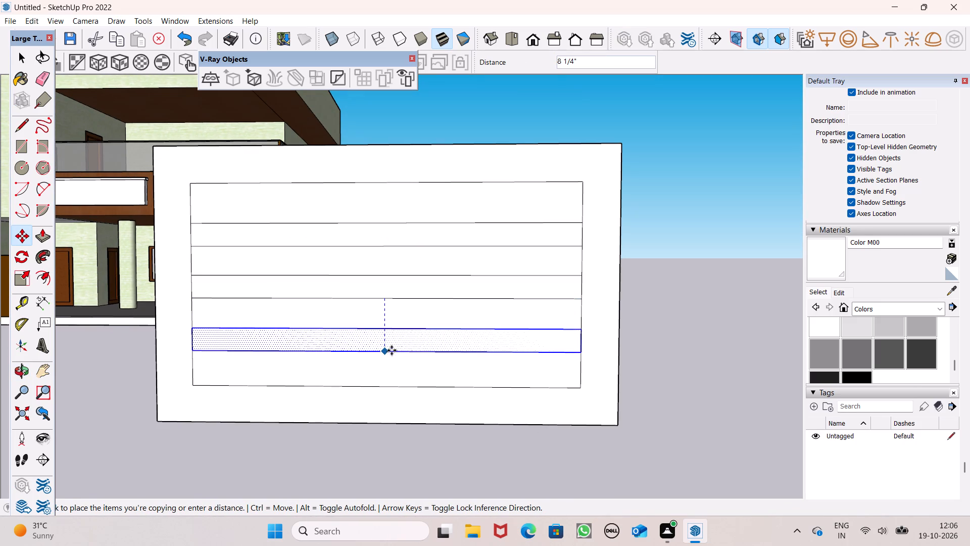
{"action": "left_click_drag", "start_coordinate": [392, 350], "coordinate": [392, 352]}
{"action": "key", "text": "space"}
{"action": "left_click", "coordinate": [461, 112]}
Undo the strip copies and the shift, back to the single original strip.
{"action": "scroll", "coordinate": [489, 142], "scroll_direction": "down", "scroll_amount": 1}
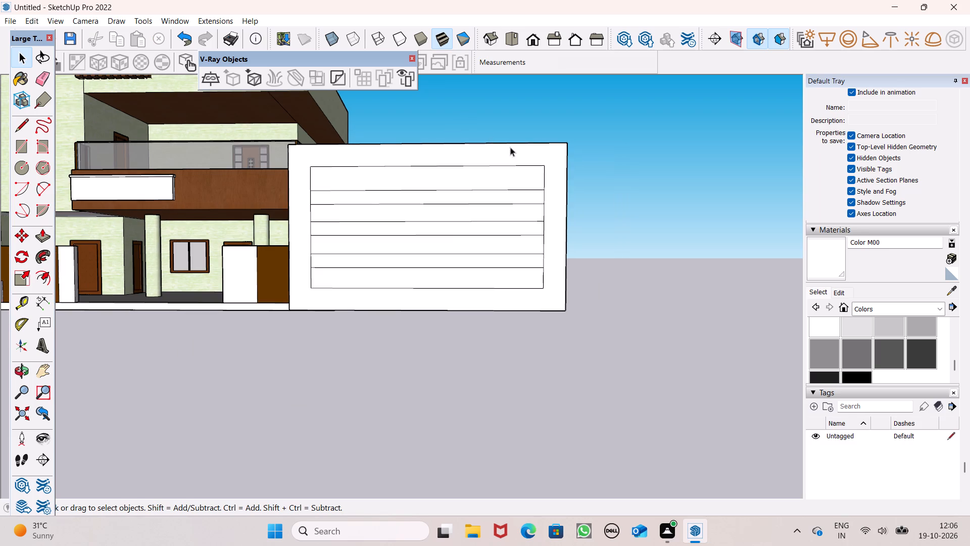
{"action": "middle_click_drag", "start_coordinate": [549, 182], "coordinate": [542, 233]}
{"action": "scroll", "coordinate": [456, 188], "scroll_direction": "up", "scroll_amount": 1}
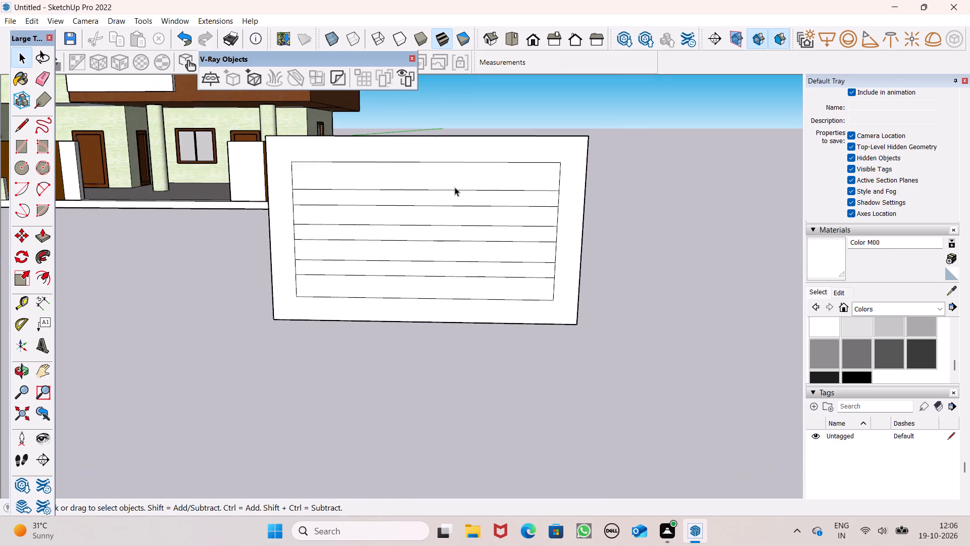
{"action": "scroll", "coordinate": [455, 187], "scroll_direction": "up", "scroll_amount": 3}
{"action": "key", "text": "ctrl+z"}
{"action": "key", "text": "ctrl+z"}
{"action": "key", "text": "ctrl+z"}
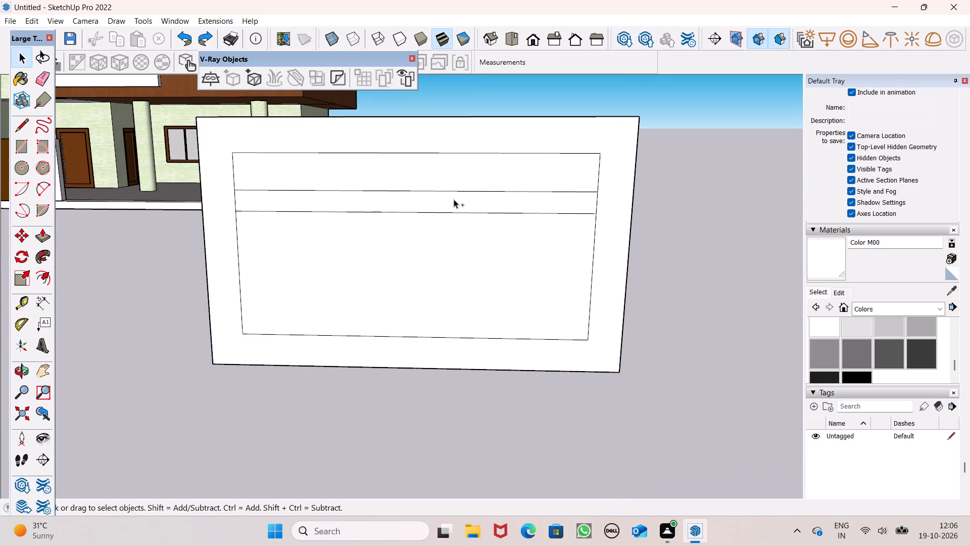
Select the horizontal strip with its edges and move it up about 1 1/4" within the border.
{"action": "triple_click", "coordinate": [406, 201]}
{"action": "left_click_drag", "start_coordinate": [818, 339], "coordinate": [793, 316]}
{"action": "left_click", "coordinate": [764, 219]}
{"action": "double_click", "coordinate": [568, 203]}
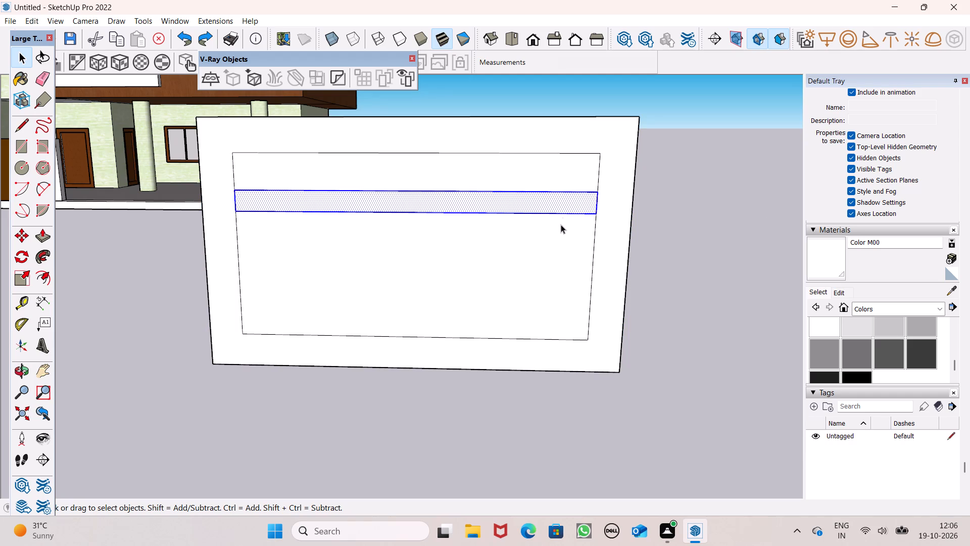
{"action": "key", "text": "m"}
{"action": "key", "text": "Return"}
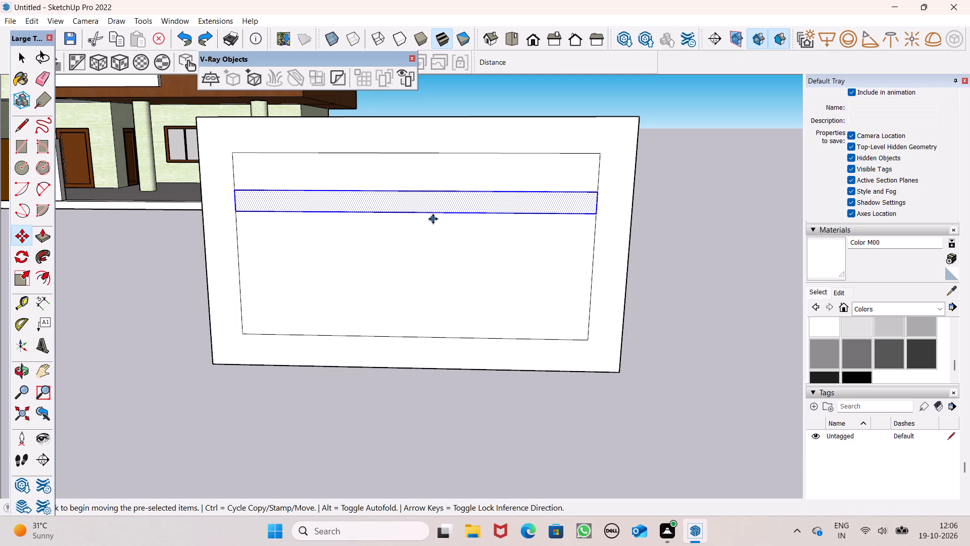
{"action": "left_click_drag", "start_coordinate": [431, 214], "coordinate": [431, 205]}
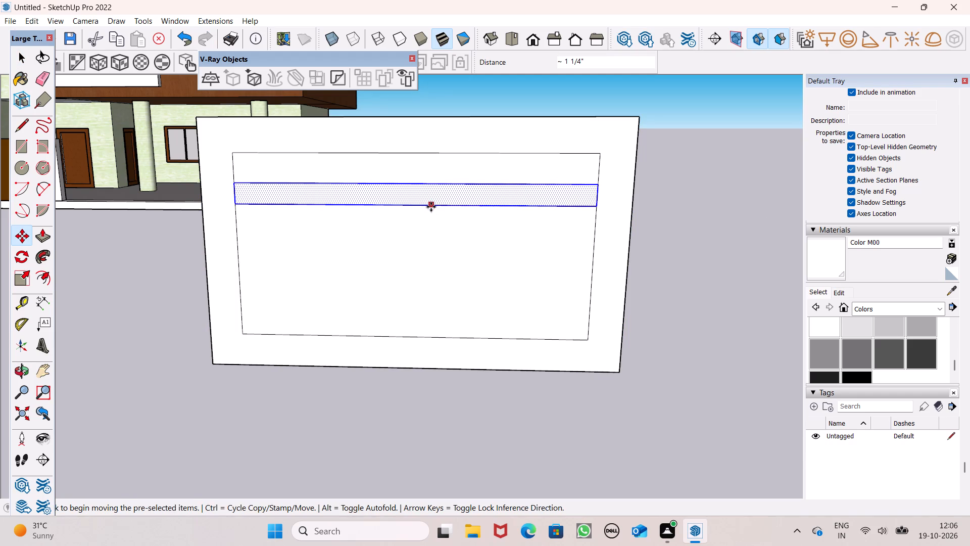
Copy the strip about 7 11/16" straight down inside the border.
{"action": "left_click_drag", "start_coordinate": [431, 206], "coordinate": [440, 241]}
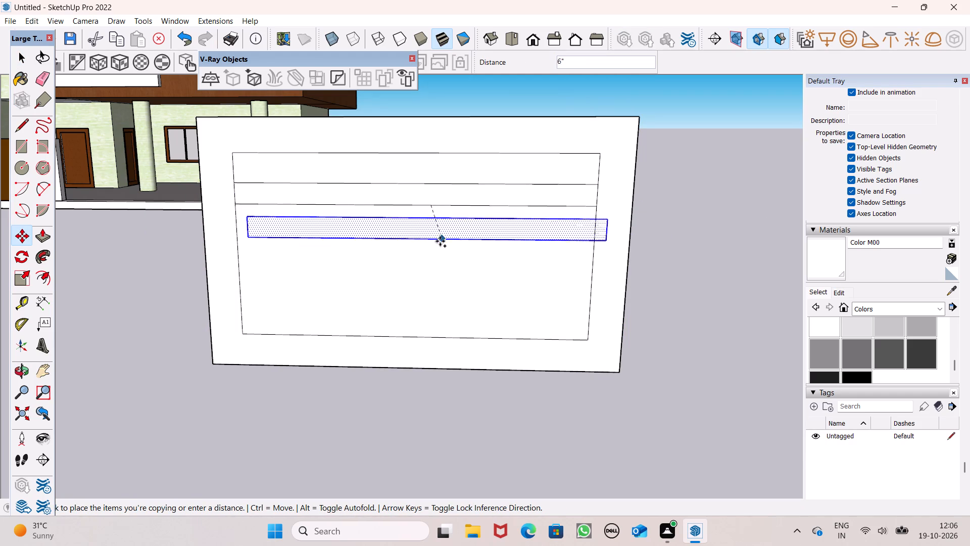
{"action": "left_click_drag", "start_coordinate": [440, 241], "coordinate": [438, 252]}
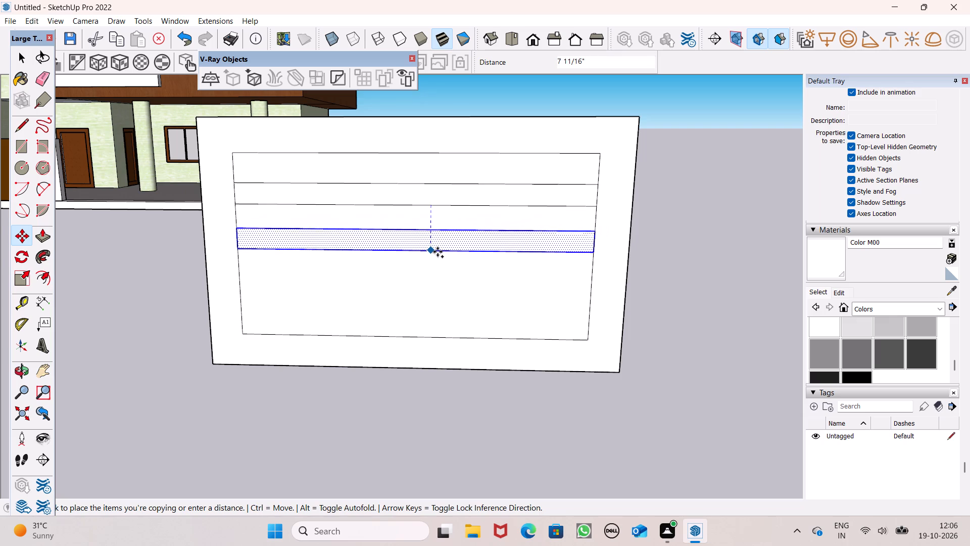
{"action": "left_click_drag", "start_coordinate": [438, 252], "coordinate": [438, 253]}
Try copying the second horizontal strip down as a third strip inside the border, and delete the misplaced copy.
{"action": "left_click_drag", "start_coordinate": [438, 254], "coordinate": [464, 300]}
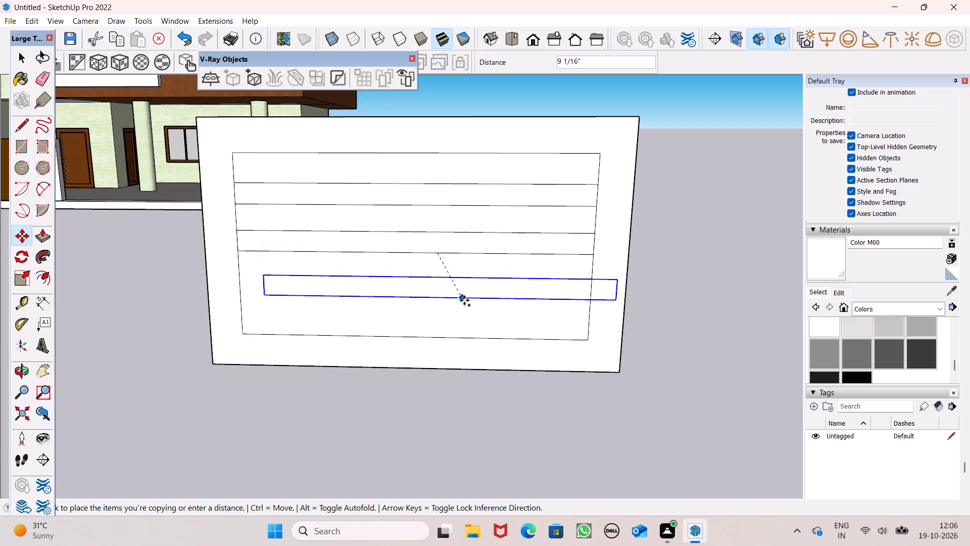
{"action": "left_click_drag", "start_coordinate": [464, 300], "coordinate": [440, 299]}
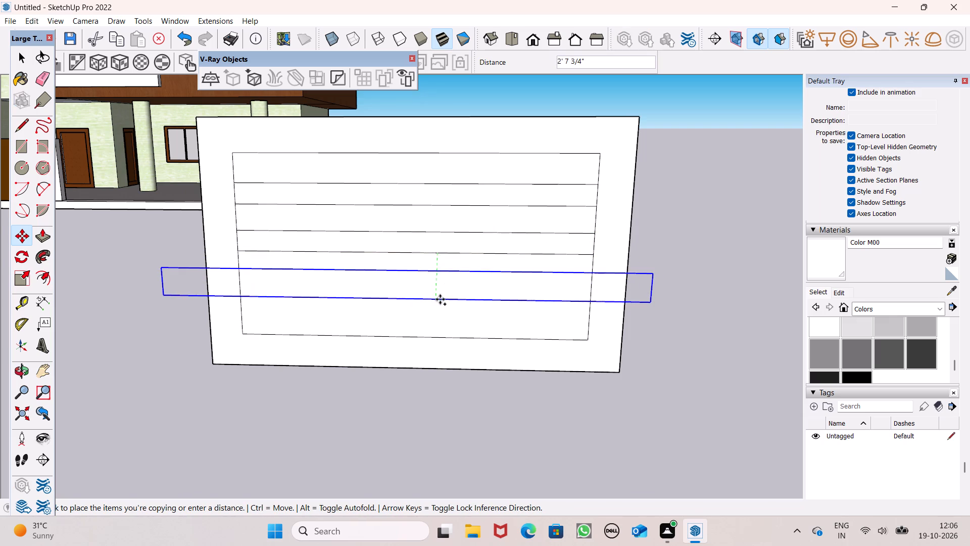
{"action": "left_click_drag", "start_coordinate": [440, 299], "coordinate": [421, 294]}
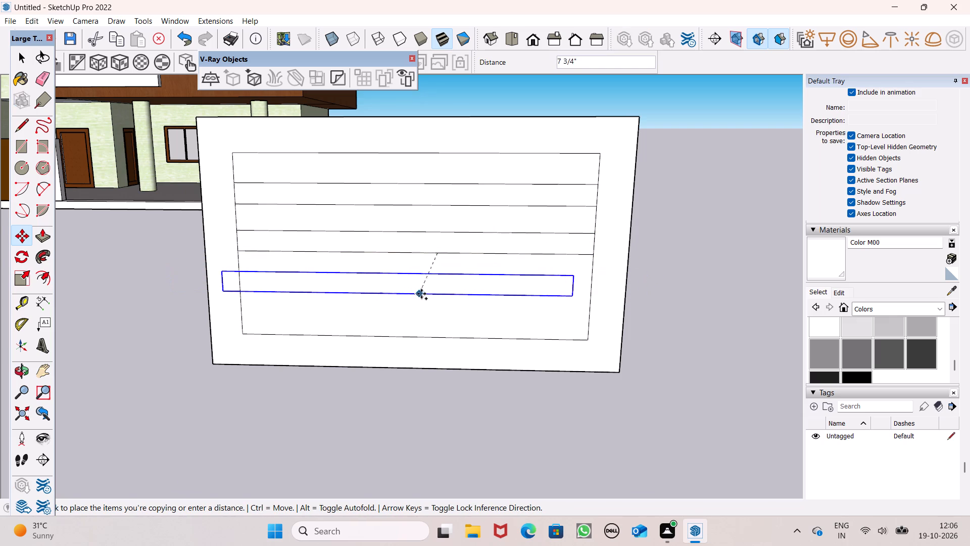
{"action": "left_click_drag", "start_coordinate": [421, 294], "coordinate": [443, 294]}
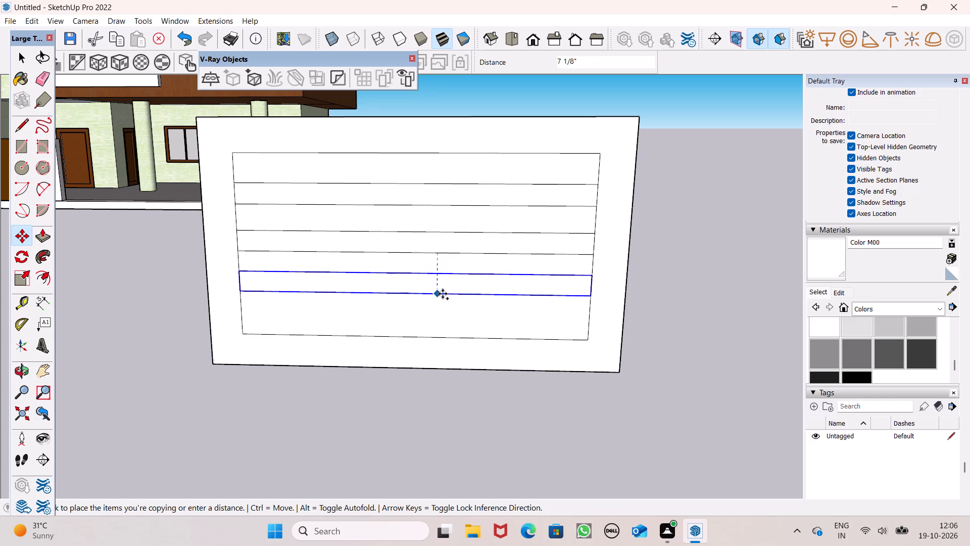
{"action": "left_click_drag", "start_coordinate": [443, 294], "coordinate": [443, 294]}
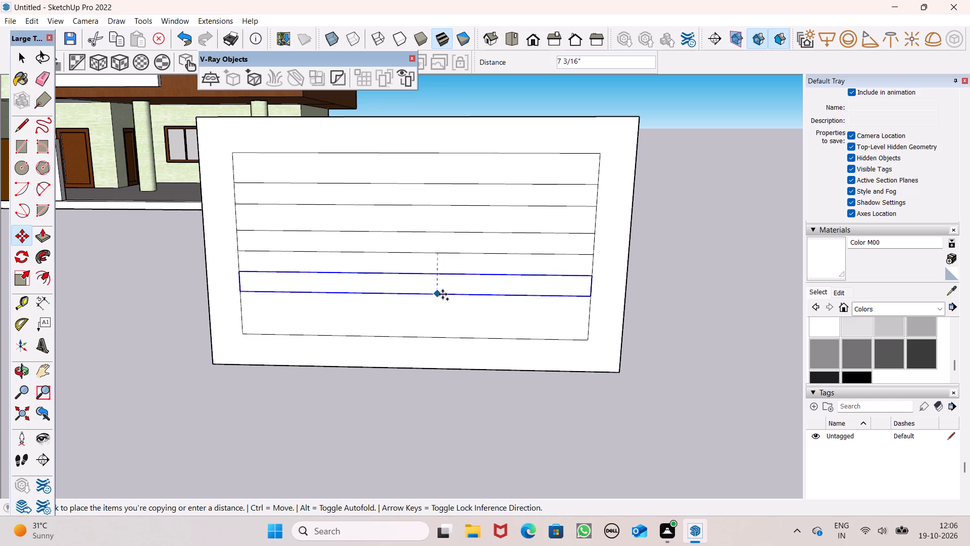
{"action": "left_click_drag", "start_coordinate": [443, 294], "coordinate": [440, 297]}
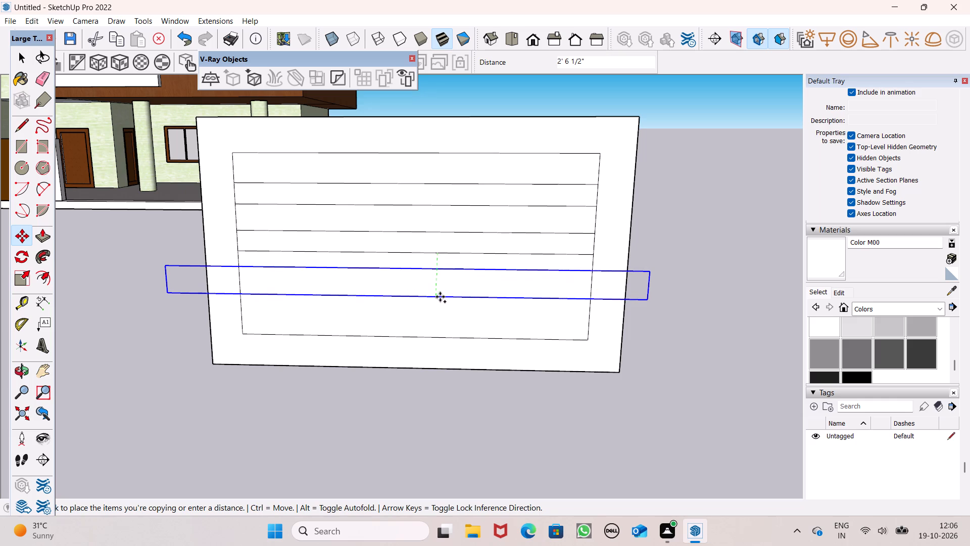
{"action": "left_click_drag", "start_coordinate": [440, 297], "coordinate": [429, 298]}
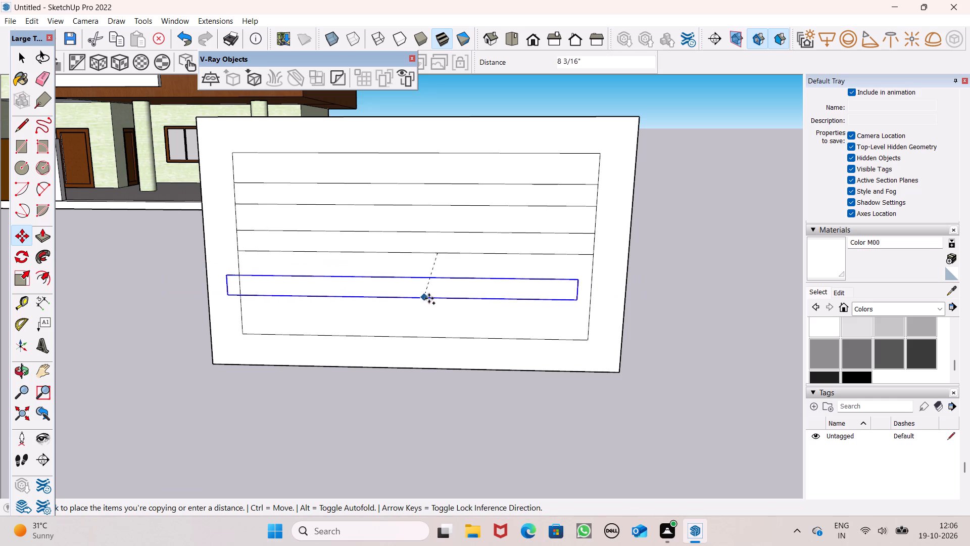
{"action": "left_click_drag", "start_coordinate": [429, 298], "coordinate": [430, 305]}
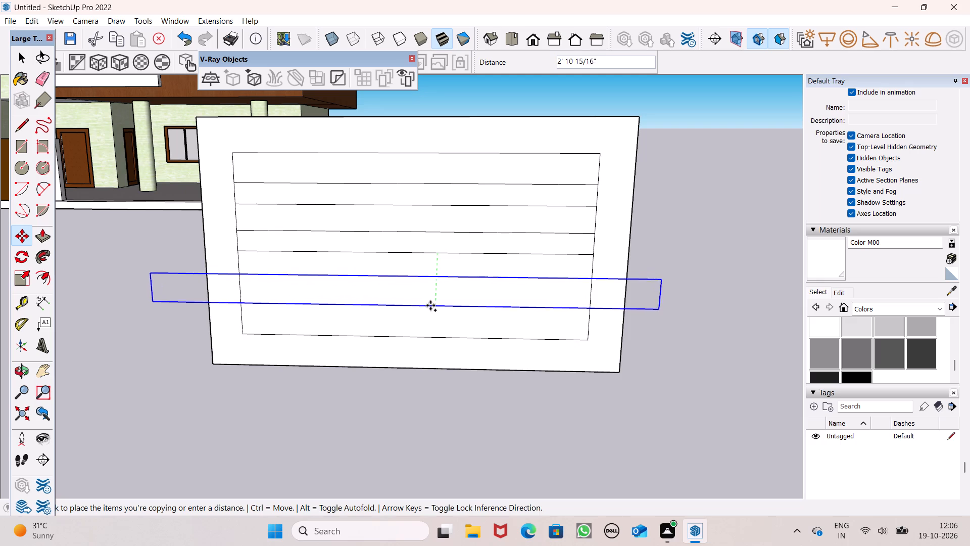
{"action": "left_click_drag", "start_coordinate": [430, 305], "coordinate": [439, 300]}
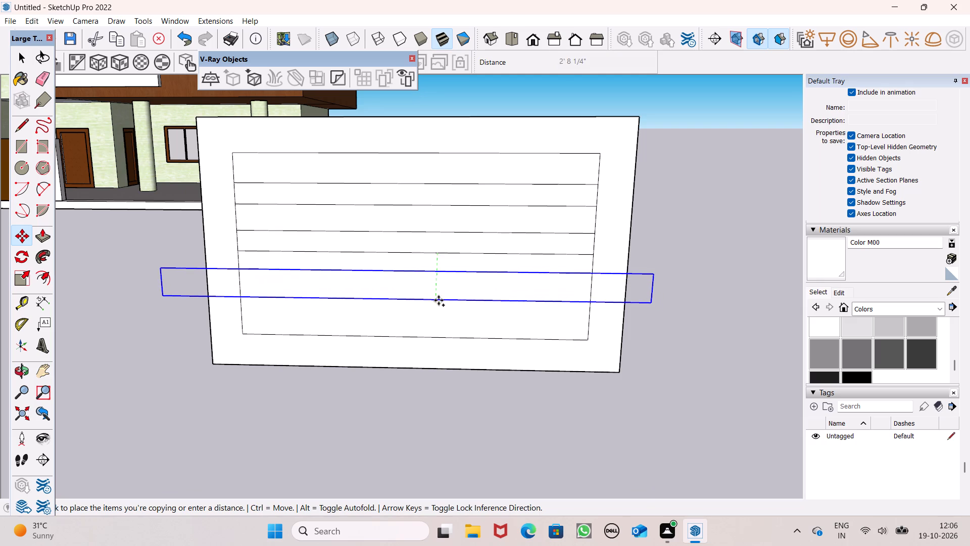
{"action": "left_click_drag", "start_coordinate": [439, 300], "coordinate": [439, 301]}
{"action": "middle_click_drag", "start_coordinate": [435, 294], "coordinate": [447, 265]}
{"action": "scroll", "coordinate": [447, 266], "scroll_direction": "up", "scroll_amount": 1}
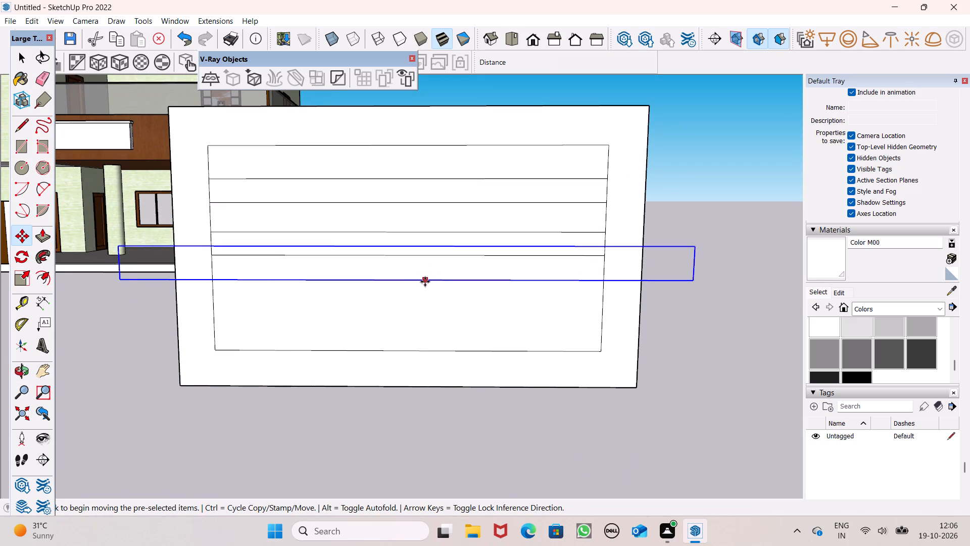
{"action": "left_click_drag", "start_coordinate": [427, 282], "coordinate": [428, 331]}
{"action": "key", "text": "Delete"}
Select the second horizontal strip with its edges inside the border and start the Move operation on it.
{"action": "middle_click_drag", "start_coordinate": [464, 317], "coordinate": [449, 332]}
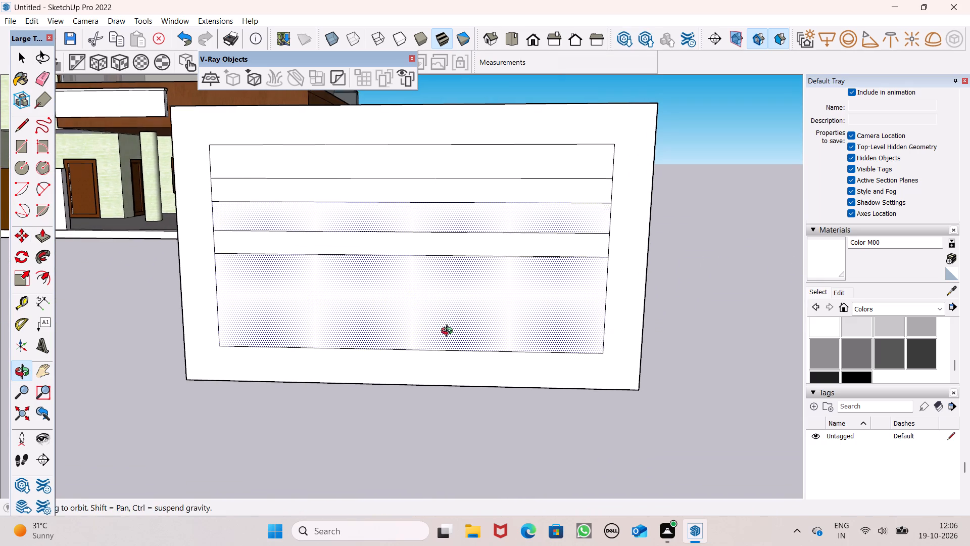
{"action": "middle_click_drag", "start_coordinate": [449, 332], "coordinate": [449, 332]}
{"action": "key", "text": "space"}
{"action": "double_click", "coordinate": [397, 246]}
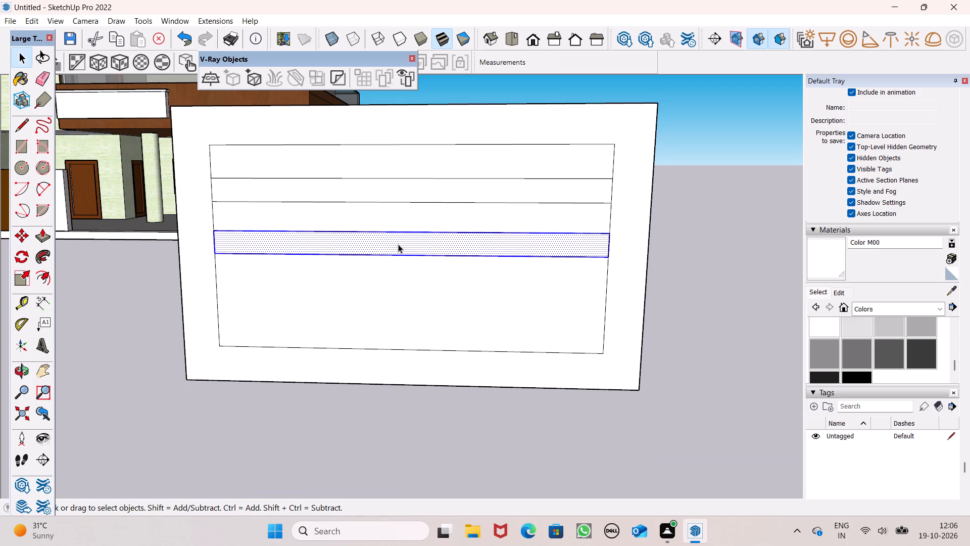
{"action": "key", "text": "m"}
{"action": "key", "text": "Return"}
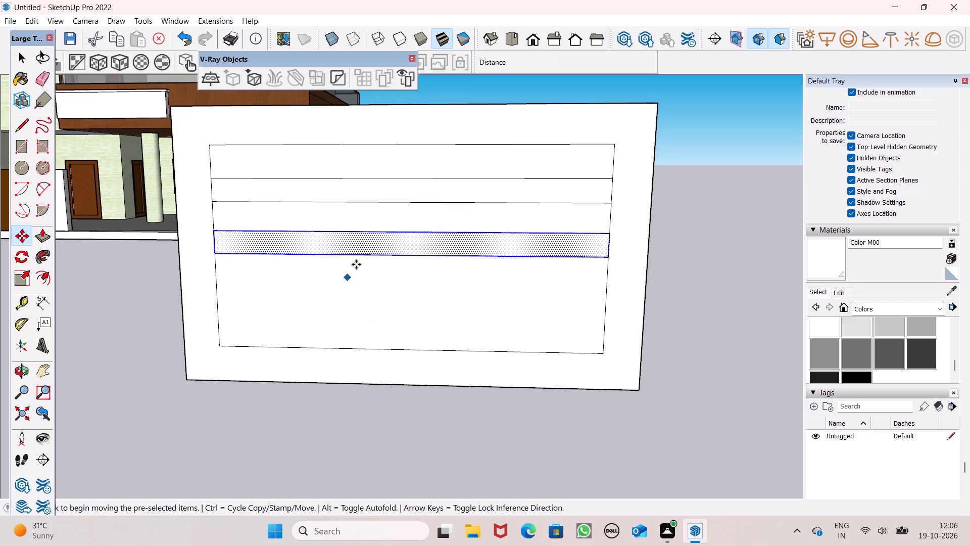
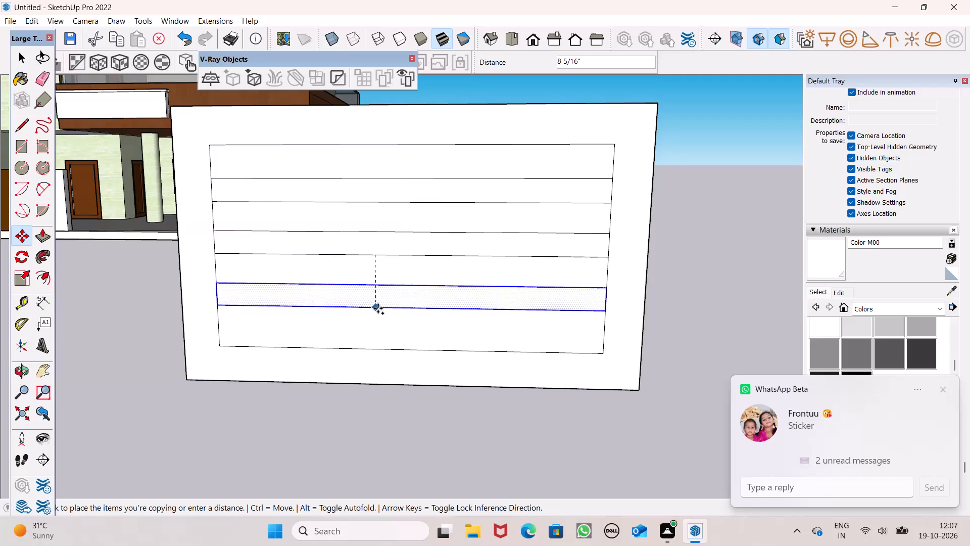
Finish copying the lowest horizontal strip inside the framed panel and clear the selection.
{"action": "key", "text": "space"}
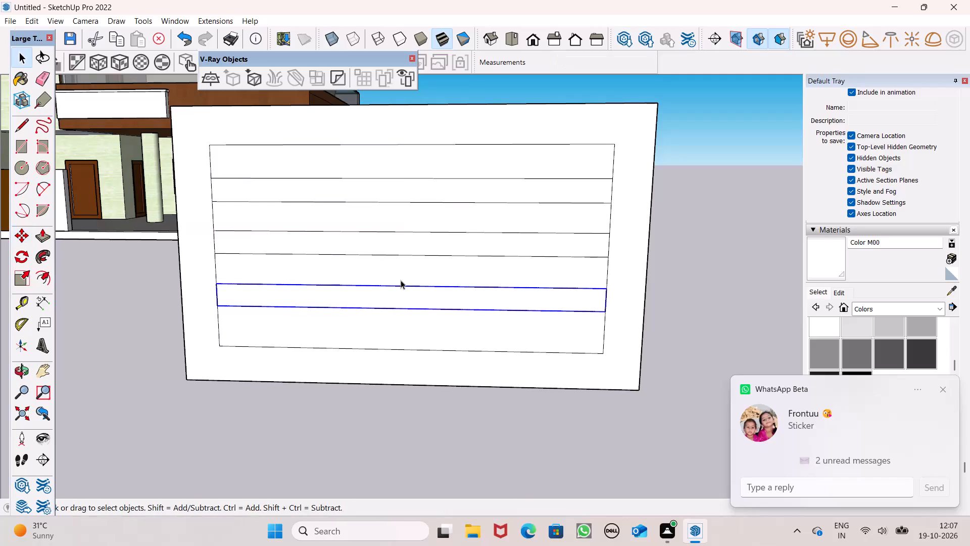
{"action": "left_click_drag", "start_coordinate": [713, 267], "coordinate": [672, 252]}
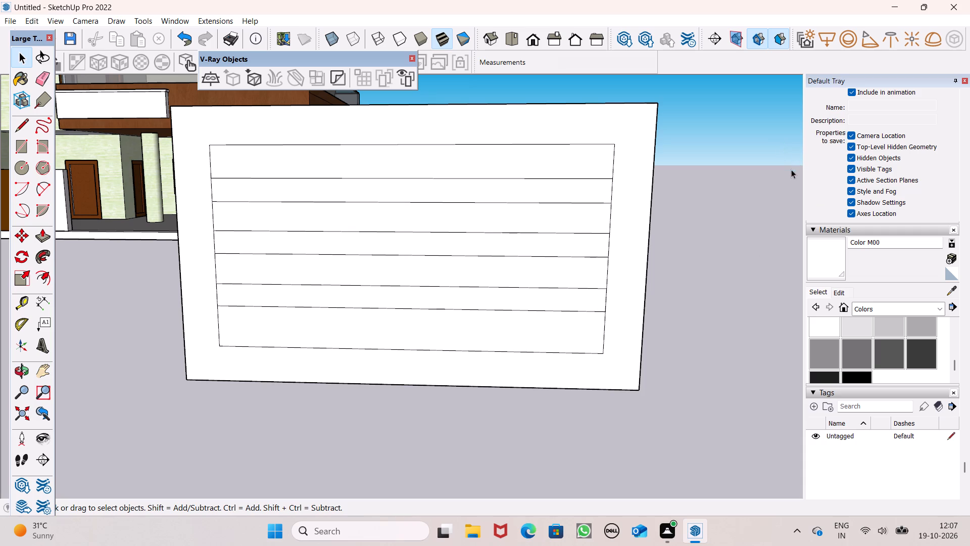
Choose the dark grey Color M07 from the Colors collection as the paint material.
{"action": "left_click", "coordinate": [915, 359]}
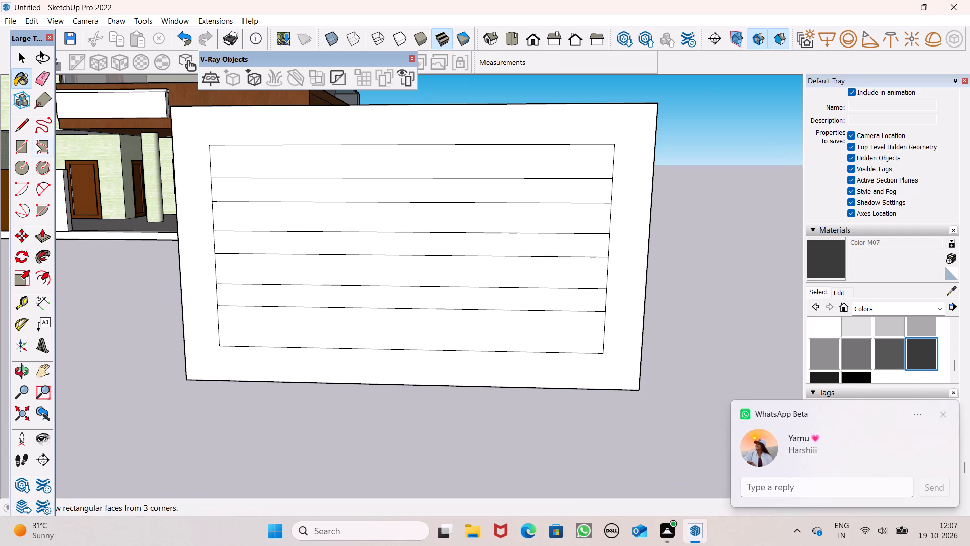
{"action": "left_click", "coordinate": [938, 412]}
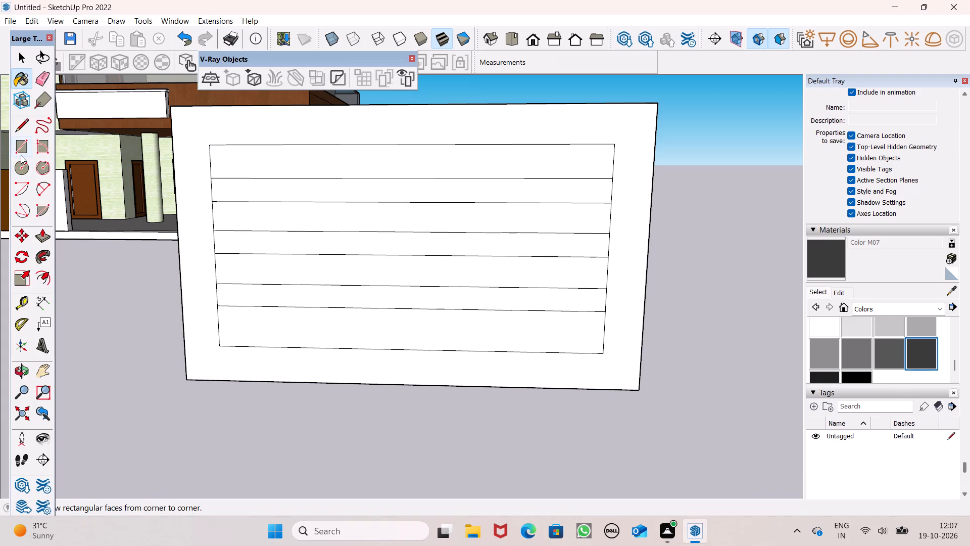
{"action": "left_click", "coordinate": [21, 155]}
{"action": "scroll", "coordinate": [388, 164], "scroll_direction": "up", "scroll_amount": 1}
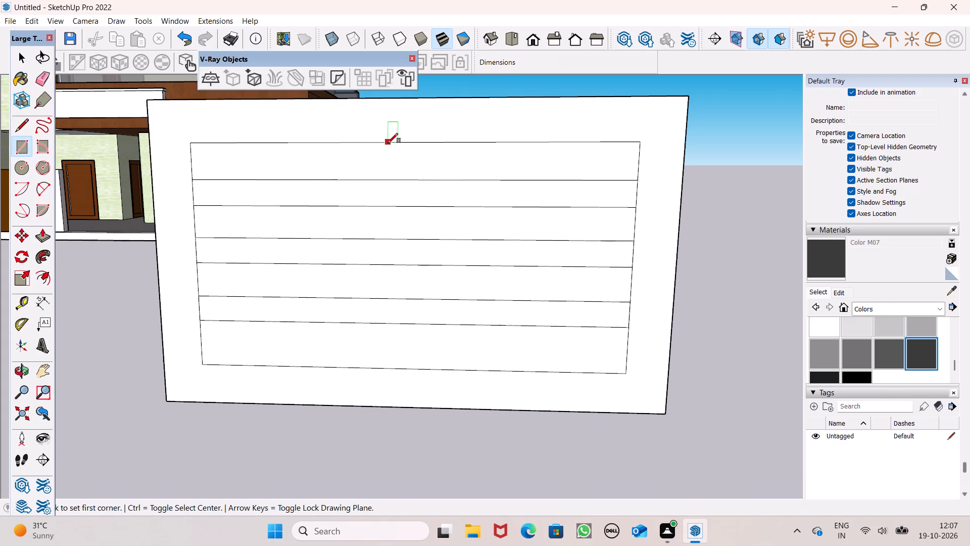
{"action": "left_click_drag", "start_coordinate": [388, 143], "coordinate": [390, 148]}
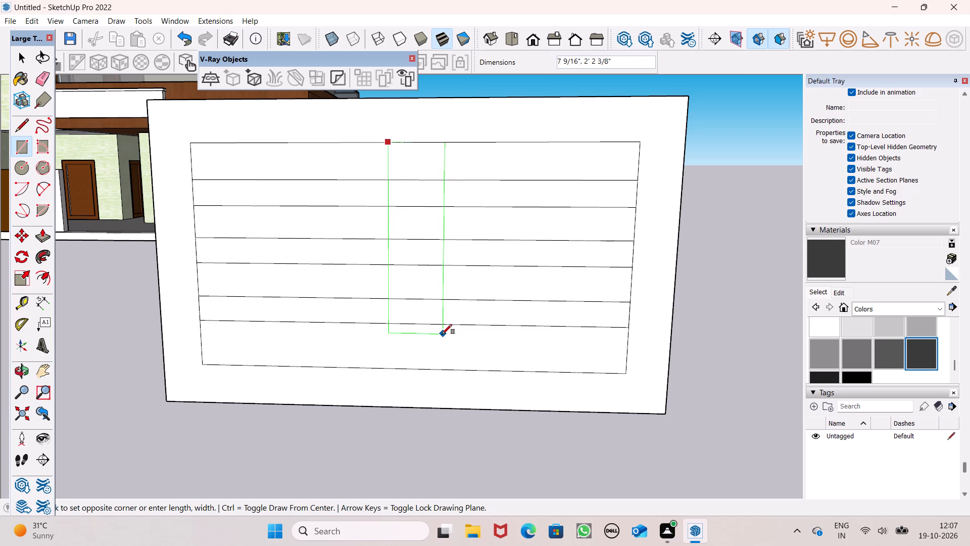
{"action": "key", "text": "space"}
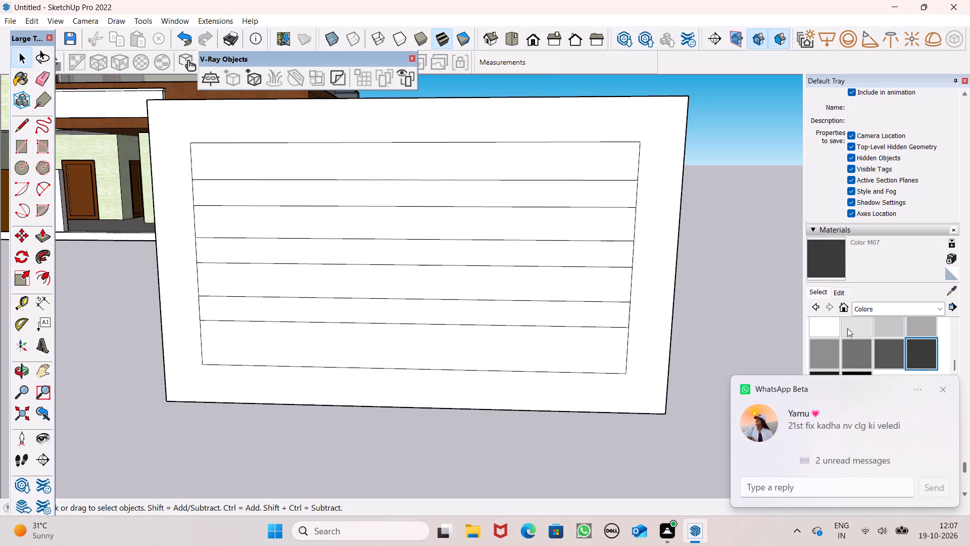
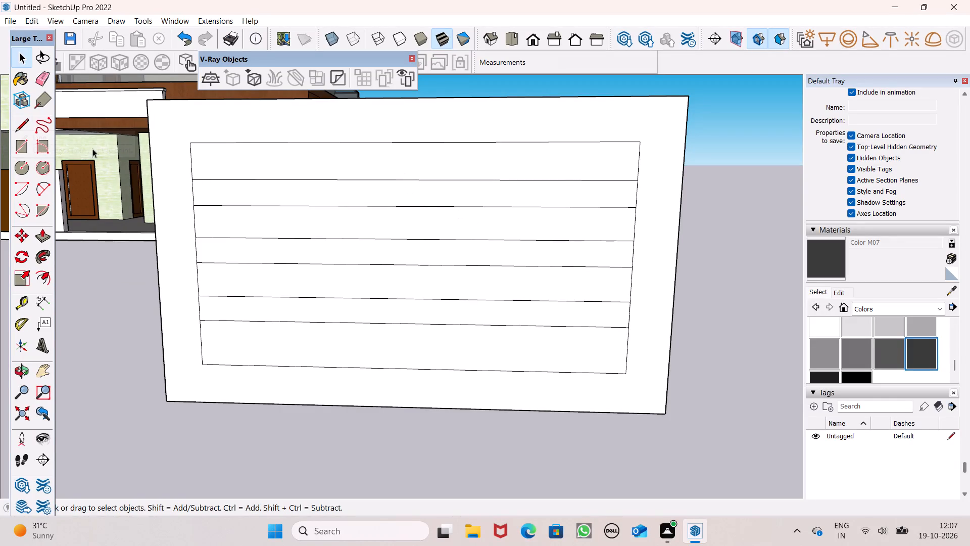
Draw two vertical lines across the strips near the middle of the inner rectangle, from its top to bottom edge, the first about 2' 7 9/16" long.
{"action": "left_click", "coordinate": [27, 130]}
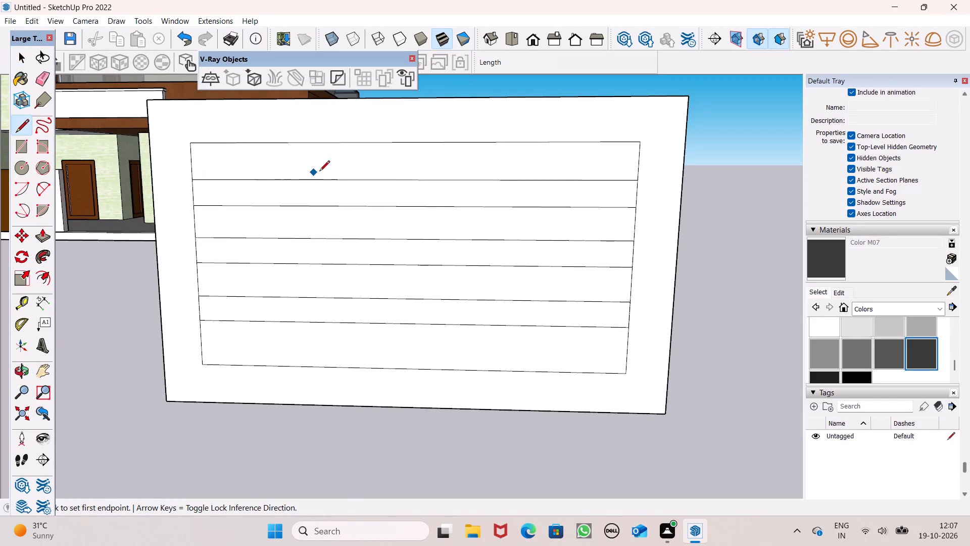
{"action": "left_click", "coordinate": [380, 142]}
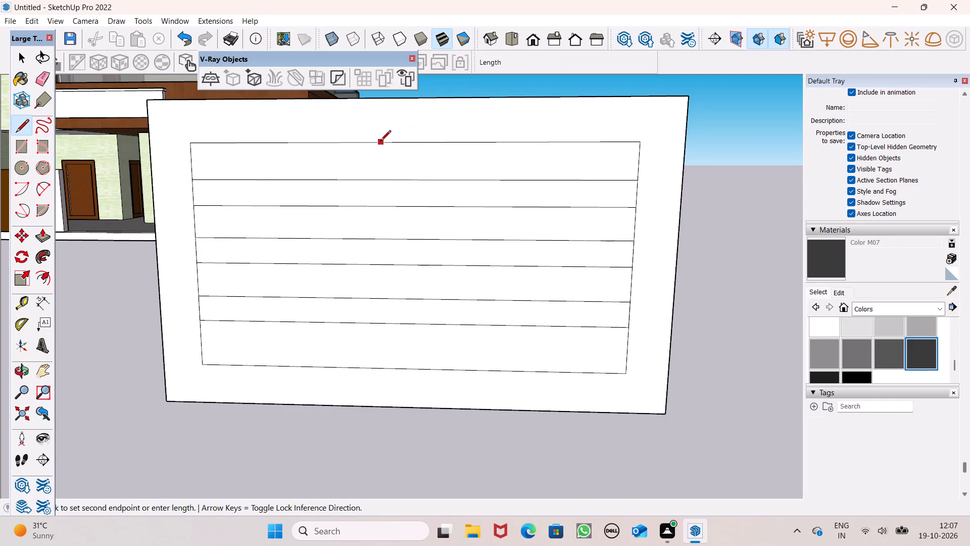
{"action": "left_click", "coordinate": [382, 366]}
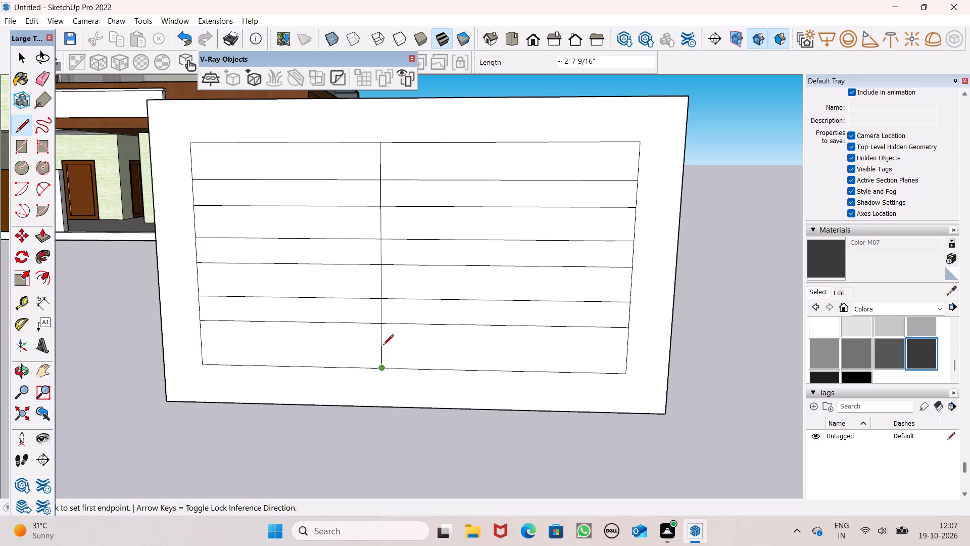
{"action": "left_click", "coordinate": [438, 141]}
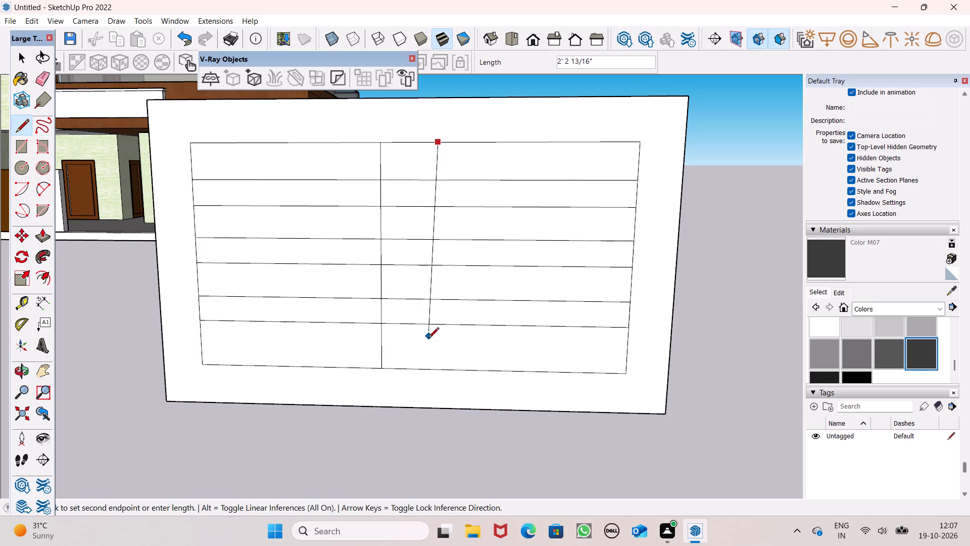
{"action": "left_click", "coordinate": [430, 373]}
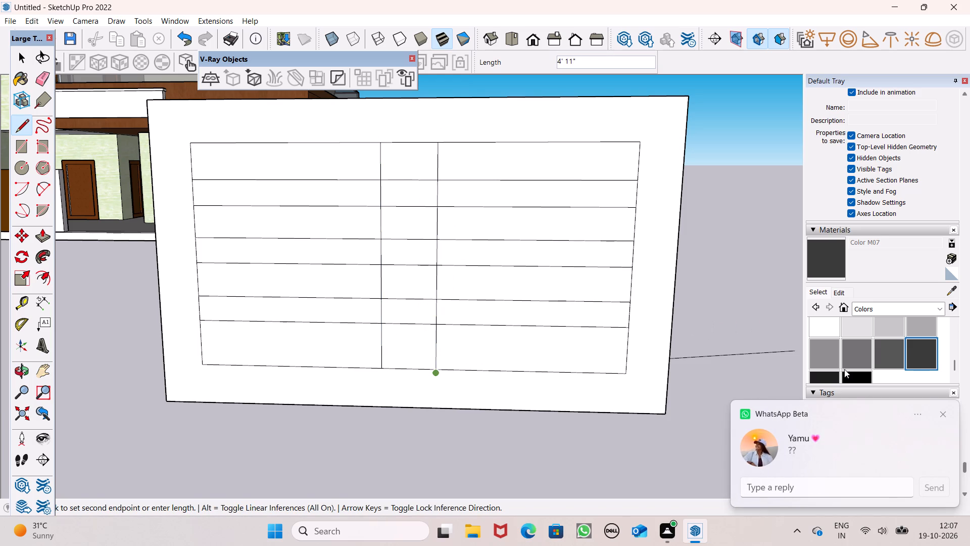
{"action": "left_click", "coordinate": [952, 414]}
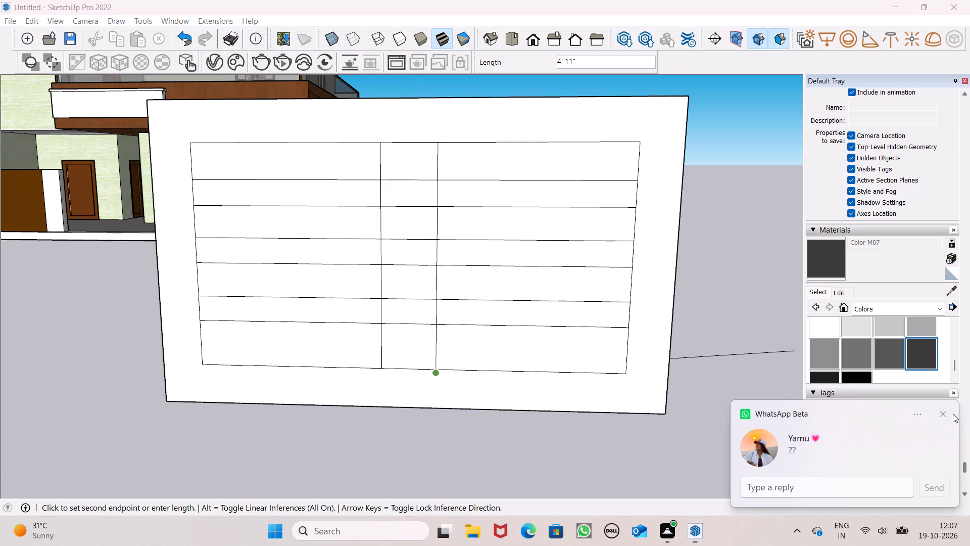
{"action": "key", "text": "space"}
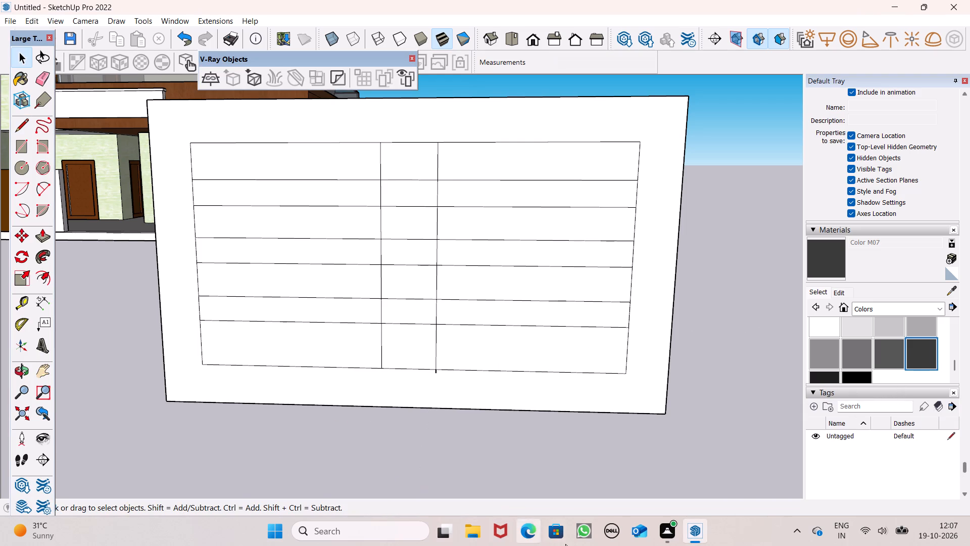
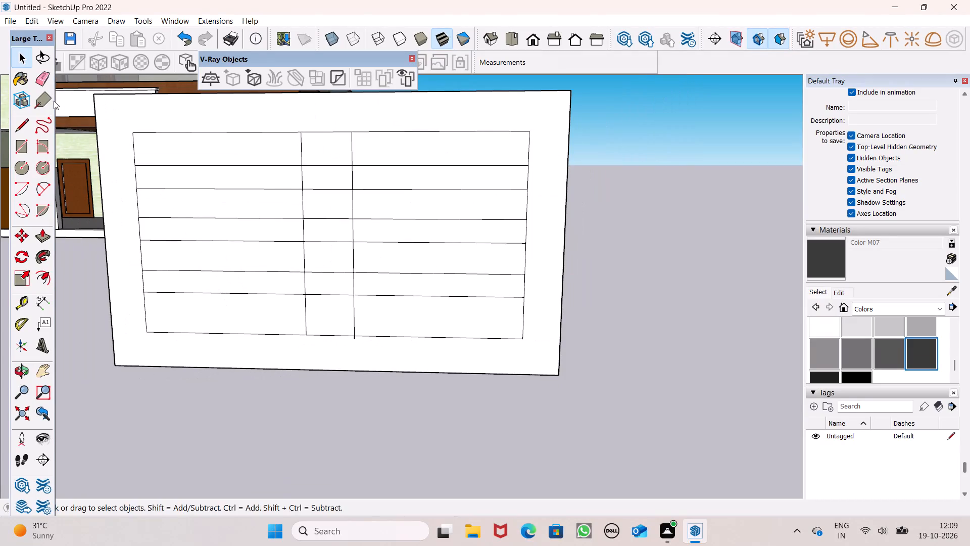
Erase the short stub of the second vertical line that extends past the inner rectangle's bottom edge.
{"action": "scroll", "coordinate": [54, 101], "scroll_direction": "up", "scroll_amount": 1}
{"action": "left_click", "coordinate": [37, 81]}
{"action": "scroll", "coordinate": [346, 345], "scroll_direction": "up", "scroll_amount": 4}
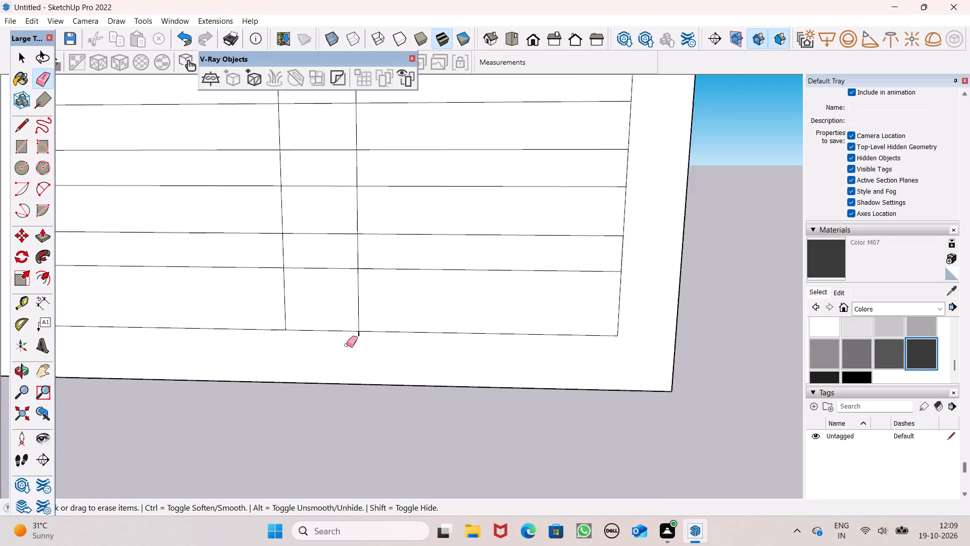
{"action": "scroll", "coordinate": [347, 345], "scroll_direction": "up", "scroll_amount": 3}
{"action": "left_click_drag", "start_coordinate": [366, 335], "coordinate": [360, 334]}
Erase all the horizontal strip lines between the two vertical lines to leave the central band clear.
{"action": "left_click_drag", "start_coordinate": [312, 188], "coordinate": [332, 226]}
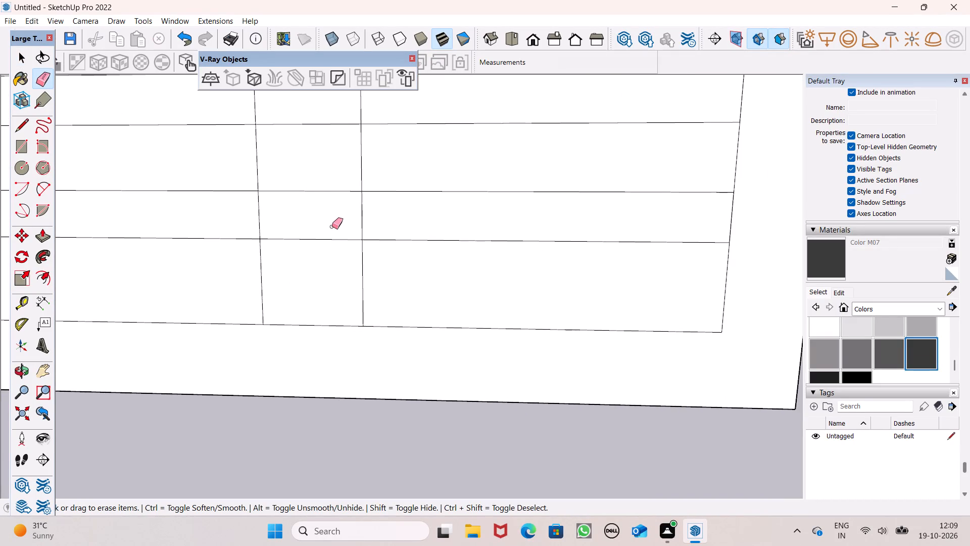
{"action": "left_click_drag", "start_coordinate": [332, 226], "coordinate": [339, 242]}
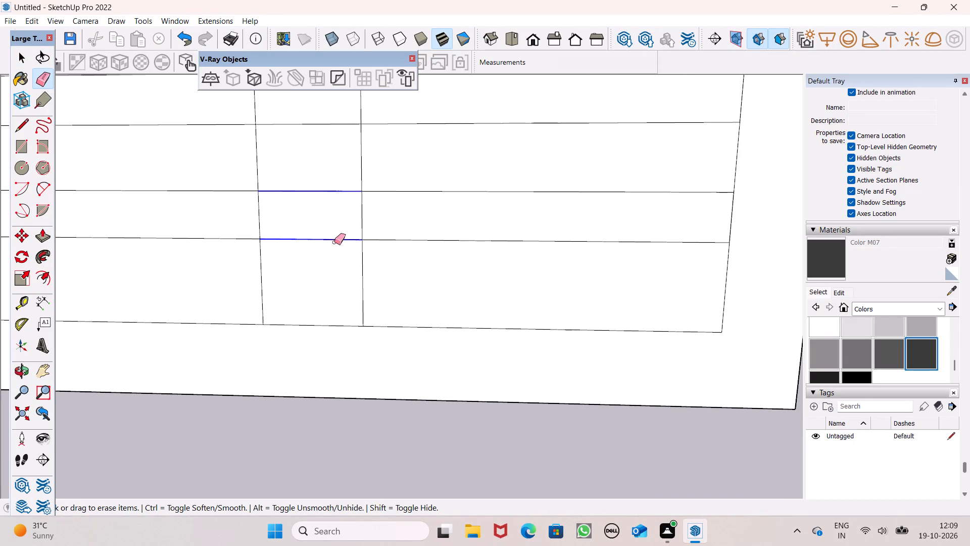
{"action": "scroll", "coordinate": [337, 249], "scroll_direction": "down", "scroll_amount": 6}
{"action": "left_click_drag", "start_coordinate": [336, 157], "coordinate": [329, 175]}
{"action": "left_click_drag", "start_coordinate": [325, 152], "coordinate": [326, 158]}
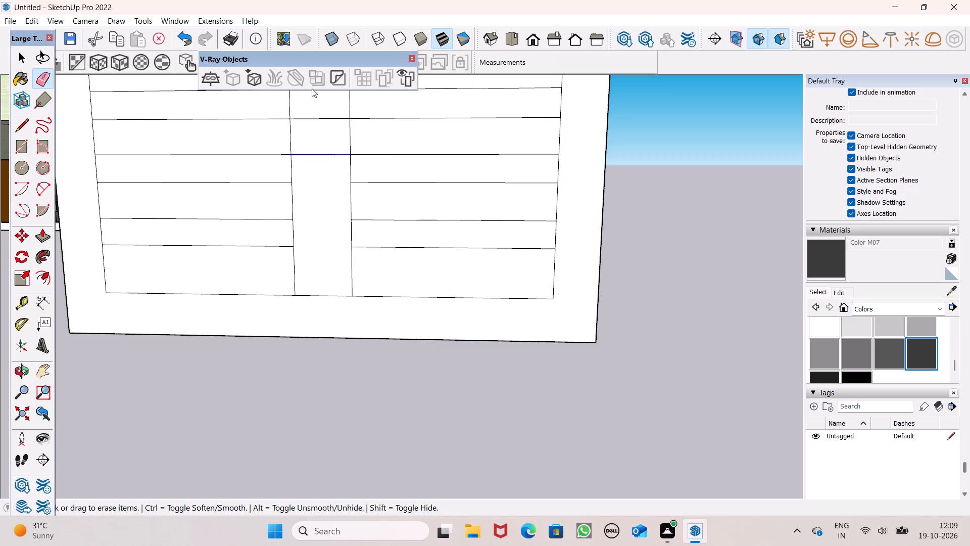
{"action": "left_click_drag", "start_coordinate": [312, 86], "coordinate": [318, 114]}
{"action": "left_click_drag", "start_coordinate": [322, 119], "coordinate": [325, 126]}
{"action": "scroll", "coordinate": [324, 192], "scroll_direction": "down", "scroll_amount": 5}
{"action": "scroll", "coordinate": [330, 127], "scroll_direction": "up", "scroll_amount": 2}
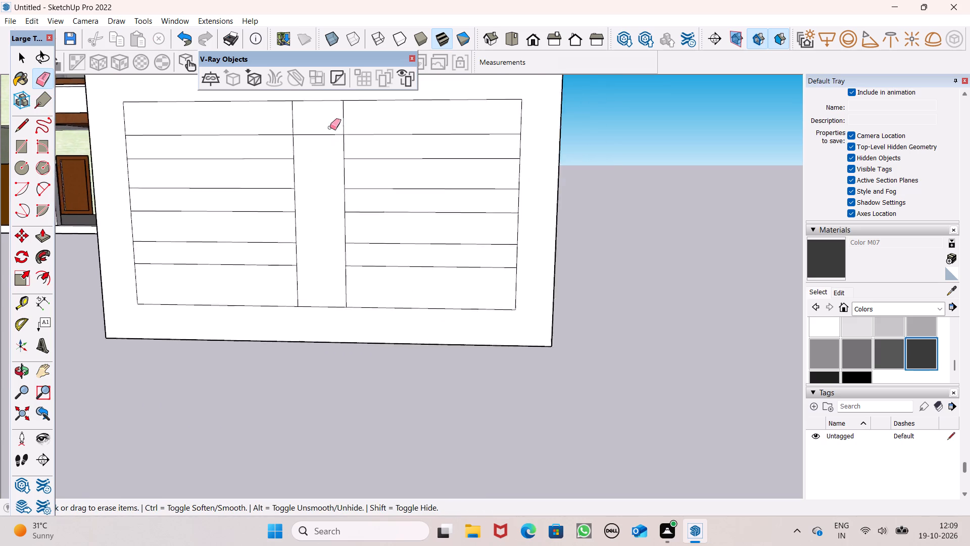
{"action": "scroll", "coordinate": [330, 127], "scroll_direction": "up", "scroll_amount": 3}
{"action": "left_click_drag", "start_coordinate": [331, 127], "coordinate": [336, 137]}
{"action": "scroll", "coordinate": [337, 138], "scroll_direction": "down", "scroll_amount": 8}
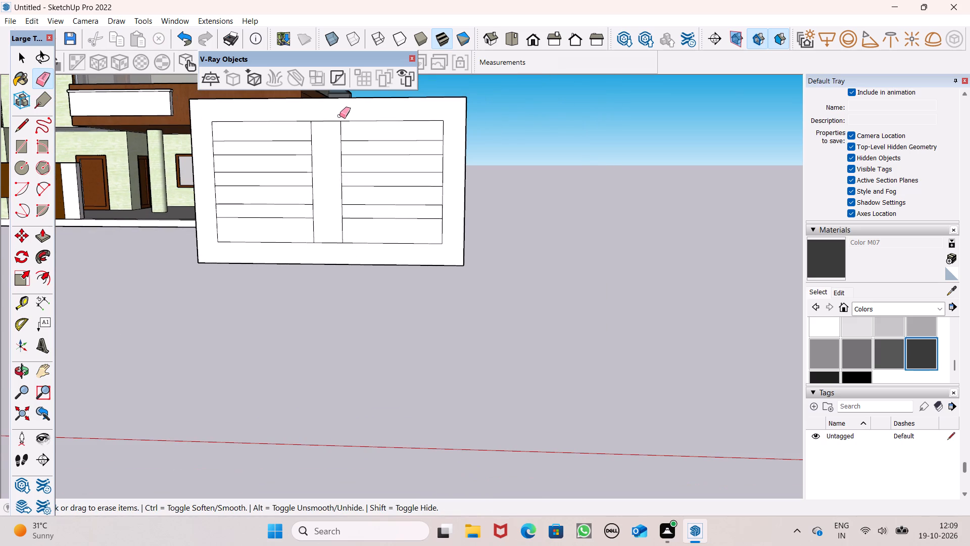
{"action": "scroll", "coordinate": [323, 77], "scroll_direction": "up", "scroll_amount": 9}
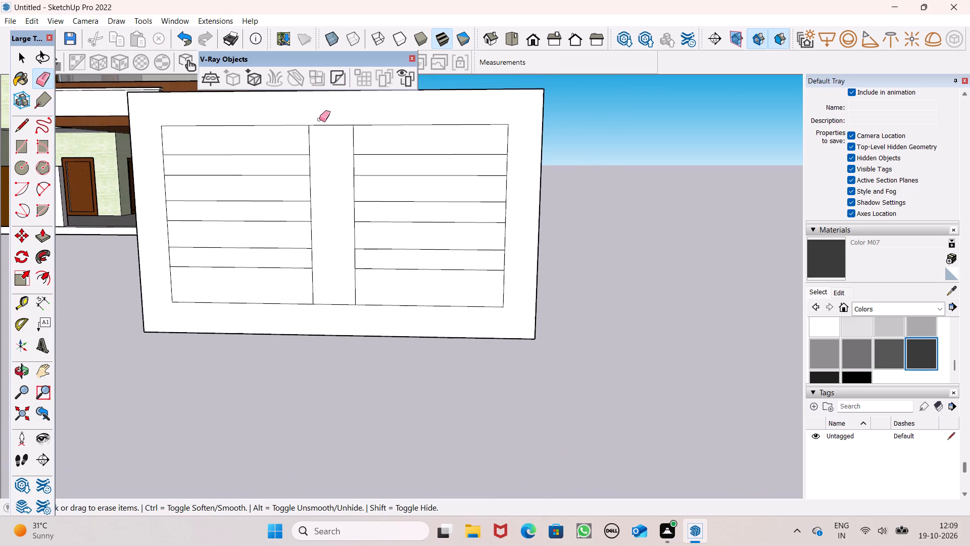
Erase the top and bottom edges of the central band so it merges with the surrounding frame.
{"action": "left_click_drag", "start_coordinate": [321, 119], "coordinate": [326, 130]}
{"action": "left_click_drag", "start_coordinate": [332, 296], "coordinate": [333, 308]}
{"action": "left_click", "coordinate": [333, 308]}
{"action": "scroll", "coordinate": [491, 277], "scroll_direction": "down", "scroll_amount": 1}
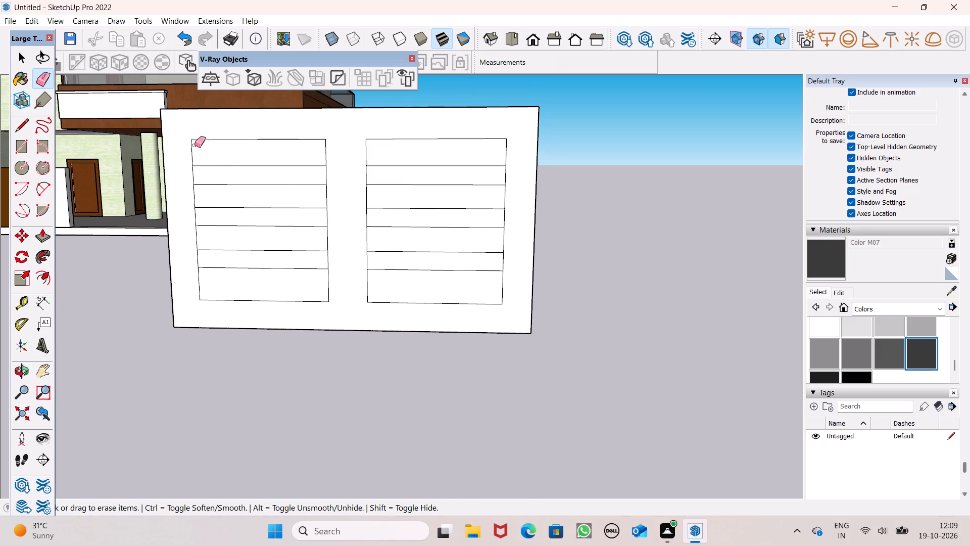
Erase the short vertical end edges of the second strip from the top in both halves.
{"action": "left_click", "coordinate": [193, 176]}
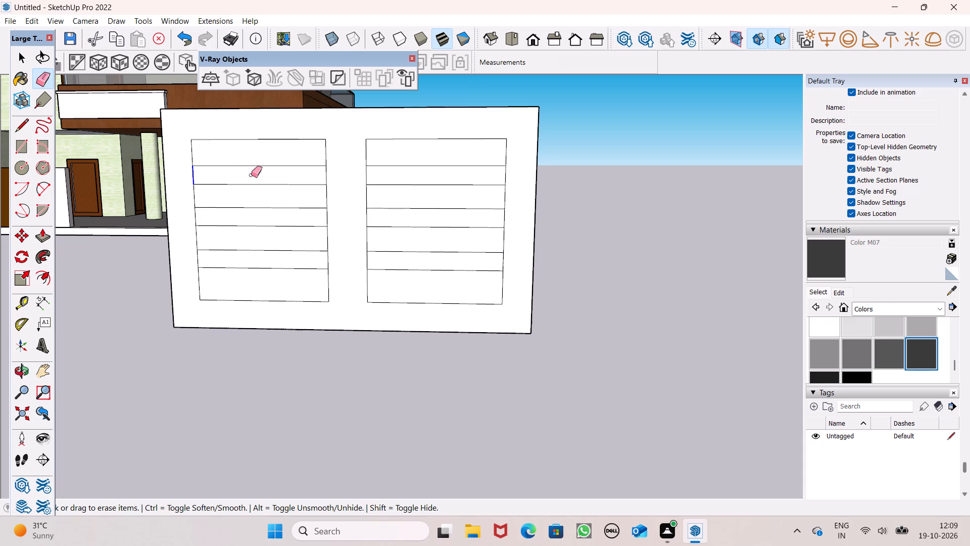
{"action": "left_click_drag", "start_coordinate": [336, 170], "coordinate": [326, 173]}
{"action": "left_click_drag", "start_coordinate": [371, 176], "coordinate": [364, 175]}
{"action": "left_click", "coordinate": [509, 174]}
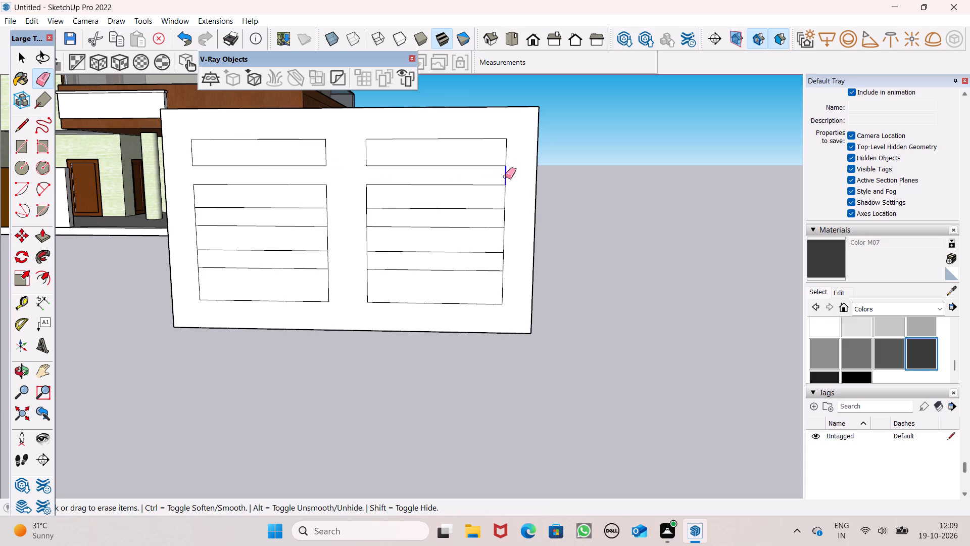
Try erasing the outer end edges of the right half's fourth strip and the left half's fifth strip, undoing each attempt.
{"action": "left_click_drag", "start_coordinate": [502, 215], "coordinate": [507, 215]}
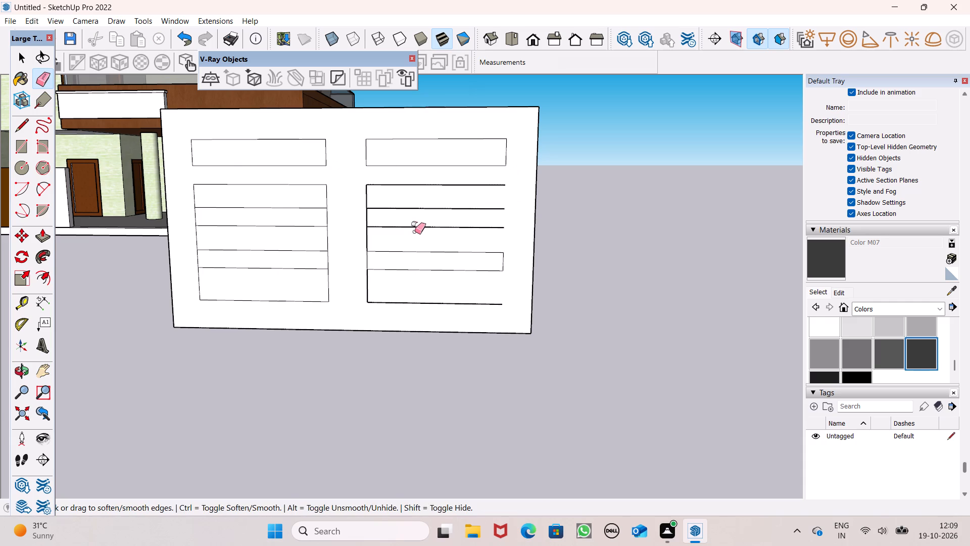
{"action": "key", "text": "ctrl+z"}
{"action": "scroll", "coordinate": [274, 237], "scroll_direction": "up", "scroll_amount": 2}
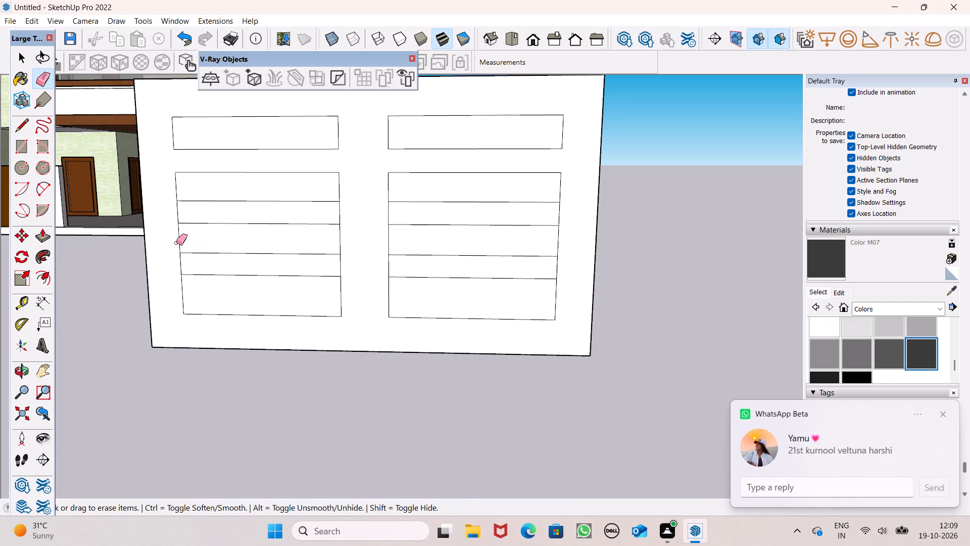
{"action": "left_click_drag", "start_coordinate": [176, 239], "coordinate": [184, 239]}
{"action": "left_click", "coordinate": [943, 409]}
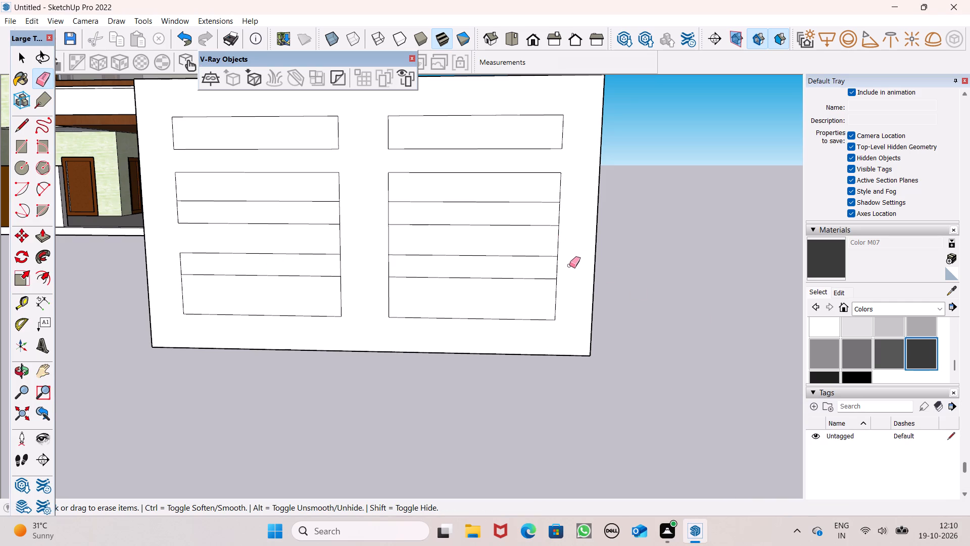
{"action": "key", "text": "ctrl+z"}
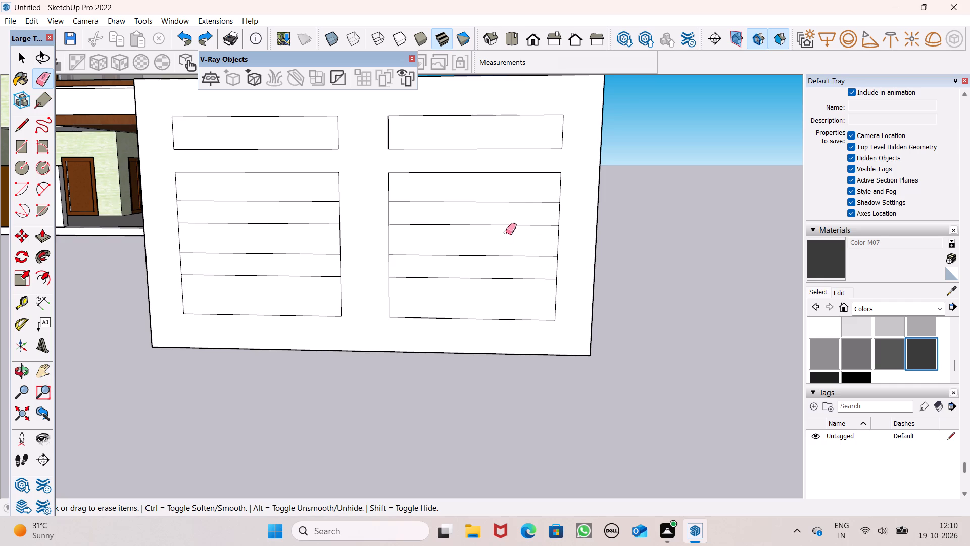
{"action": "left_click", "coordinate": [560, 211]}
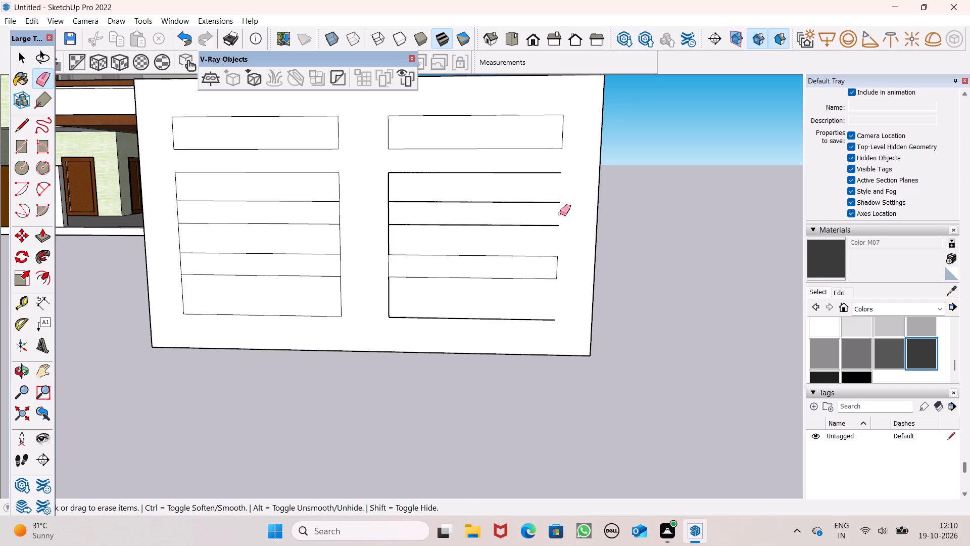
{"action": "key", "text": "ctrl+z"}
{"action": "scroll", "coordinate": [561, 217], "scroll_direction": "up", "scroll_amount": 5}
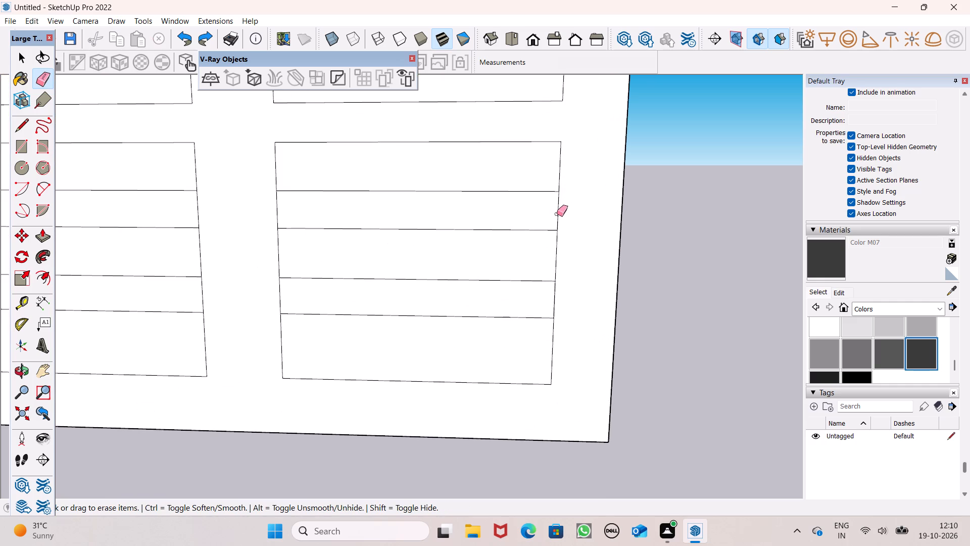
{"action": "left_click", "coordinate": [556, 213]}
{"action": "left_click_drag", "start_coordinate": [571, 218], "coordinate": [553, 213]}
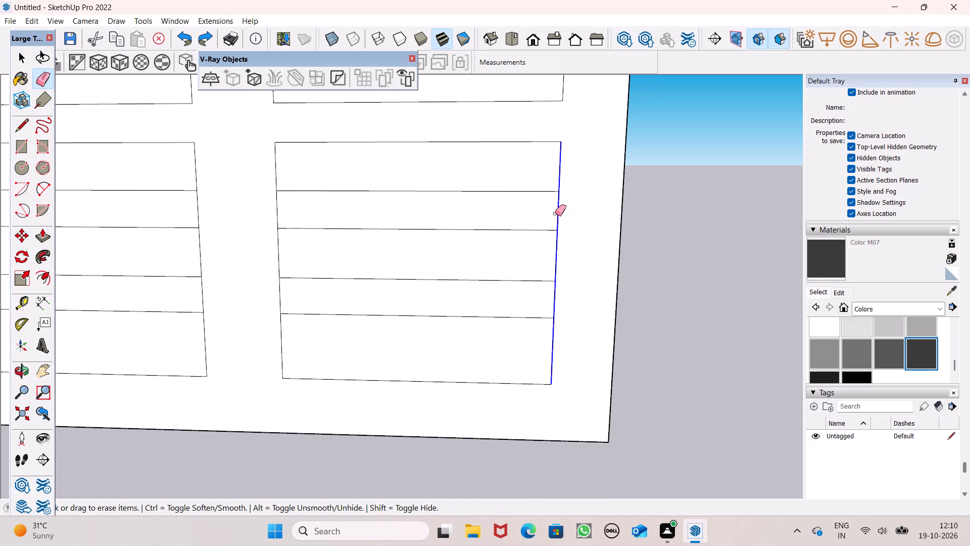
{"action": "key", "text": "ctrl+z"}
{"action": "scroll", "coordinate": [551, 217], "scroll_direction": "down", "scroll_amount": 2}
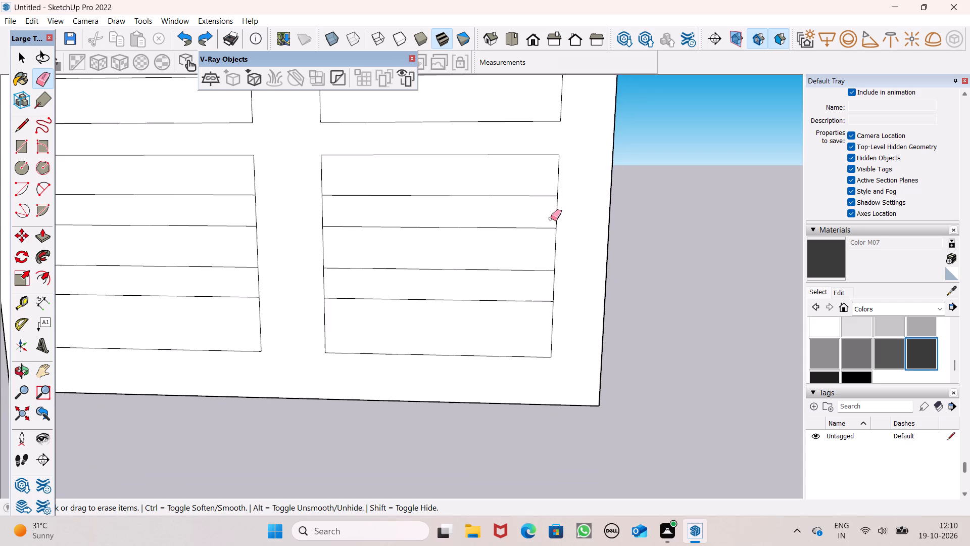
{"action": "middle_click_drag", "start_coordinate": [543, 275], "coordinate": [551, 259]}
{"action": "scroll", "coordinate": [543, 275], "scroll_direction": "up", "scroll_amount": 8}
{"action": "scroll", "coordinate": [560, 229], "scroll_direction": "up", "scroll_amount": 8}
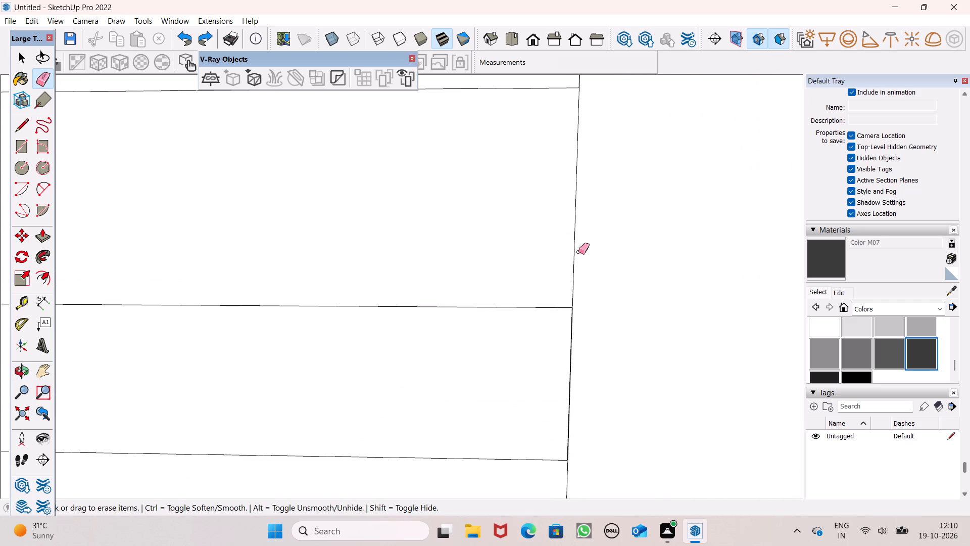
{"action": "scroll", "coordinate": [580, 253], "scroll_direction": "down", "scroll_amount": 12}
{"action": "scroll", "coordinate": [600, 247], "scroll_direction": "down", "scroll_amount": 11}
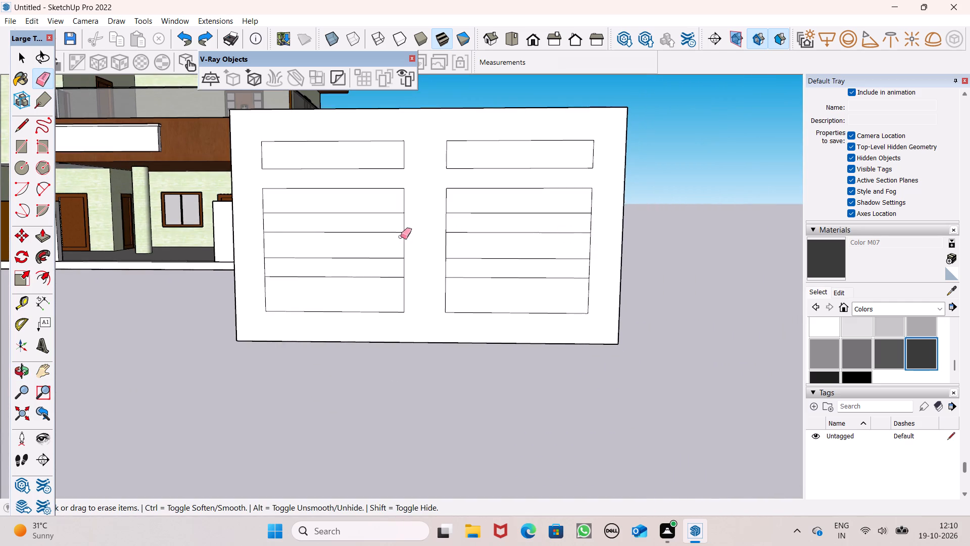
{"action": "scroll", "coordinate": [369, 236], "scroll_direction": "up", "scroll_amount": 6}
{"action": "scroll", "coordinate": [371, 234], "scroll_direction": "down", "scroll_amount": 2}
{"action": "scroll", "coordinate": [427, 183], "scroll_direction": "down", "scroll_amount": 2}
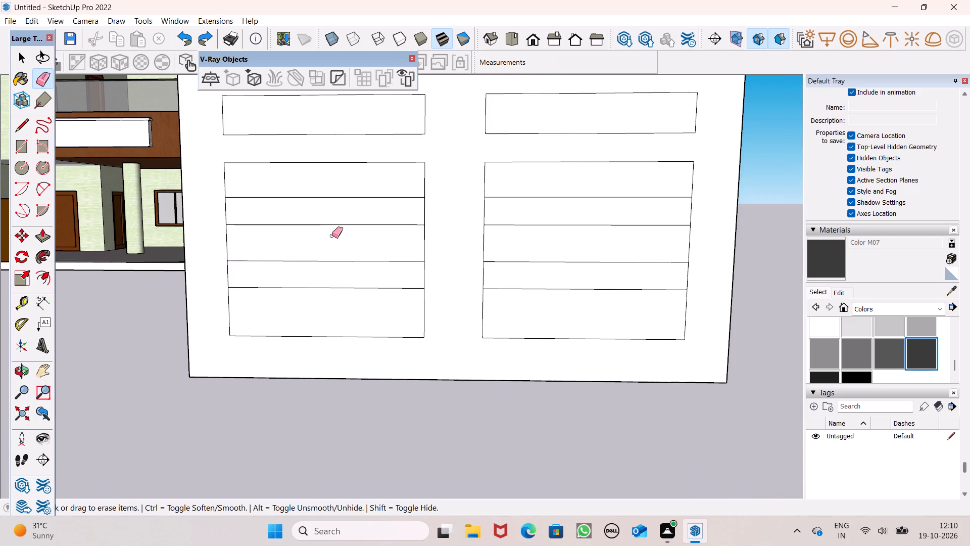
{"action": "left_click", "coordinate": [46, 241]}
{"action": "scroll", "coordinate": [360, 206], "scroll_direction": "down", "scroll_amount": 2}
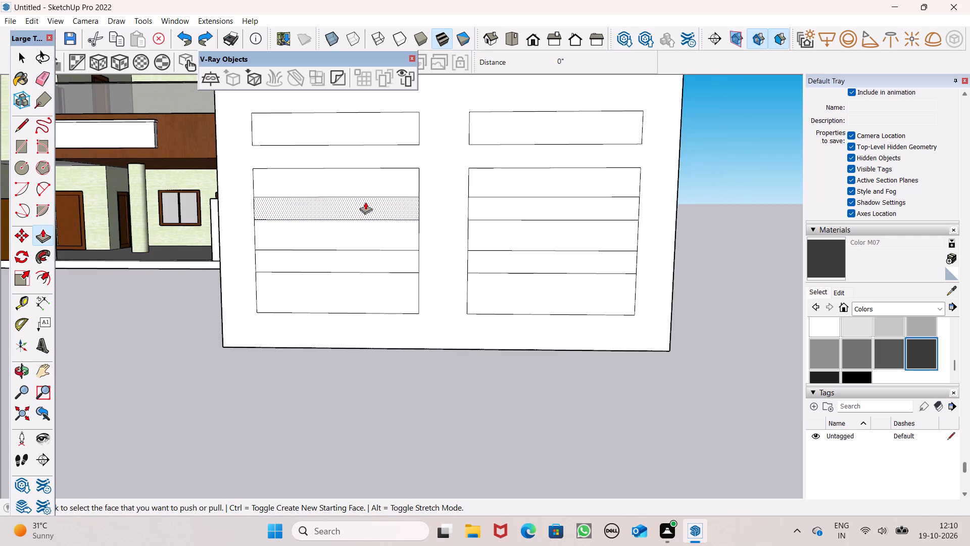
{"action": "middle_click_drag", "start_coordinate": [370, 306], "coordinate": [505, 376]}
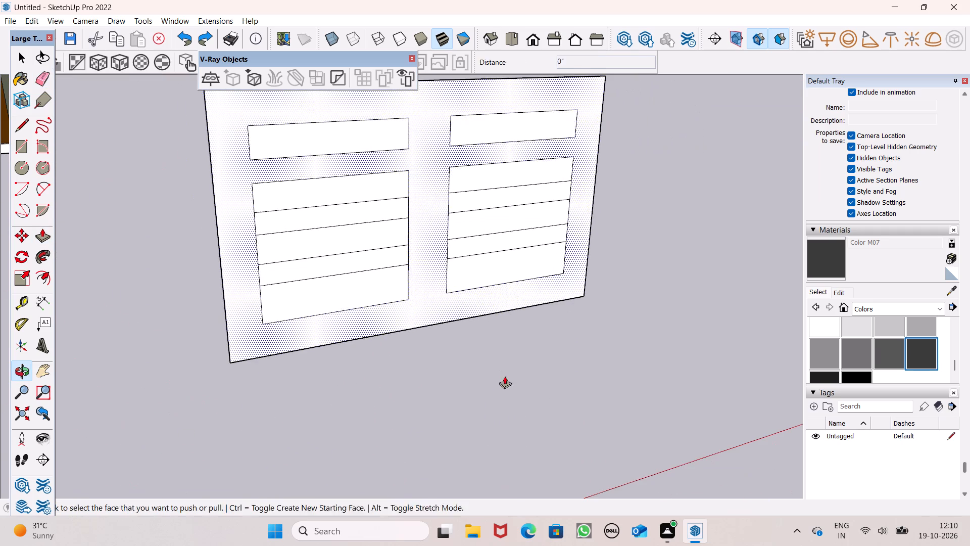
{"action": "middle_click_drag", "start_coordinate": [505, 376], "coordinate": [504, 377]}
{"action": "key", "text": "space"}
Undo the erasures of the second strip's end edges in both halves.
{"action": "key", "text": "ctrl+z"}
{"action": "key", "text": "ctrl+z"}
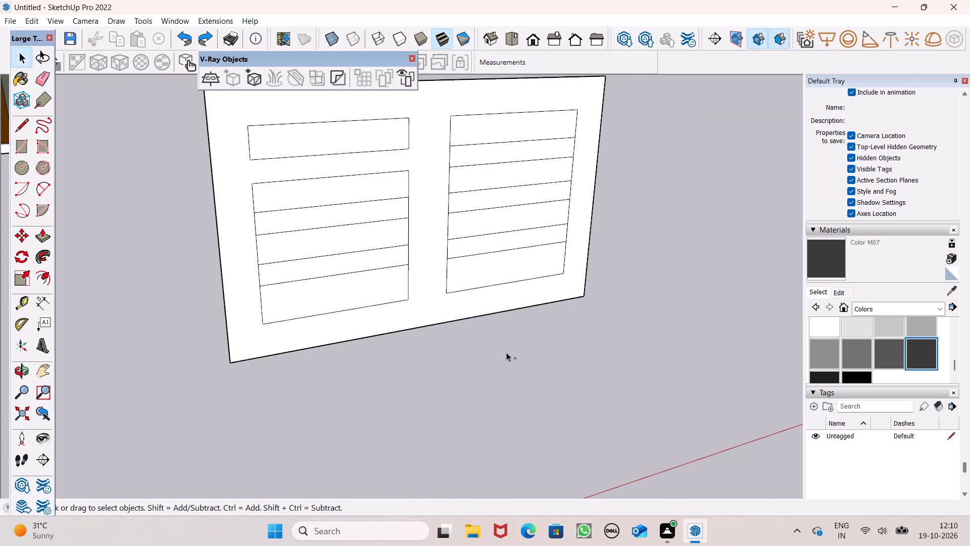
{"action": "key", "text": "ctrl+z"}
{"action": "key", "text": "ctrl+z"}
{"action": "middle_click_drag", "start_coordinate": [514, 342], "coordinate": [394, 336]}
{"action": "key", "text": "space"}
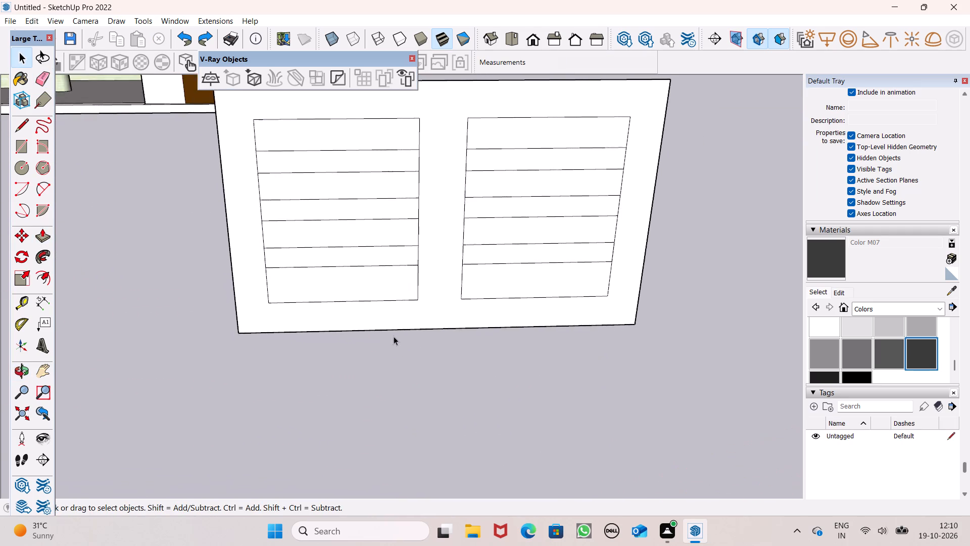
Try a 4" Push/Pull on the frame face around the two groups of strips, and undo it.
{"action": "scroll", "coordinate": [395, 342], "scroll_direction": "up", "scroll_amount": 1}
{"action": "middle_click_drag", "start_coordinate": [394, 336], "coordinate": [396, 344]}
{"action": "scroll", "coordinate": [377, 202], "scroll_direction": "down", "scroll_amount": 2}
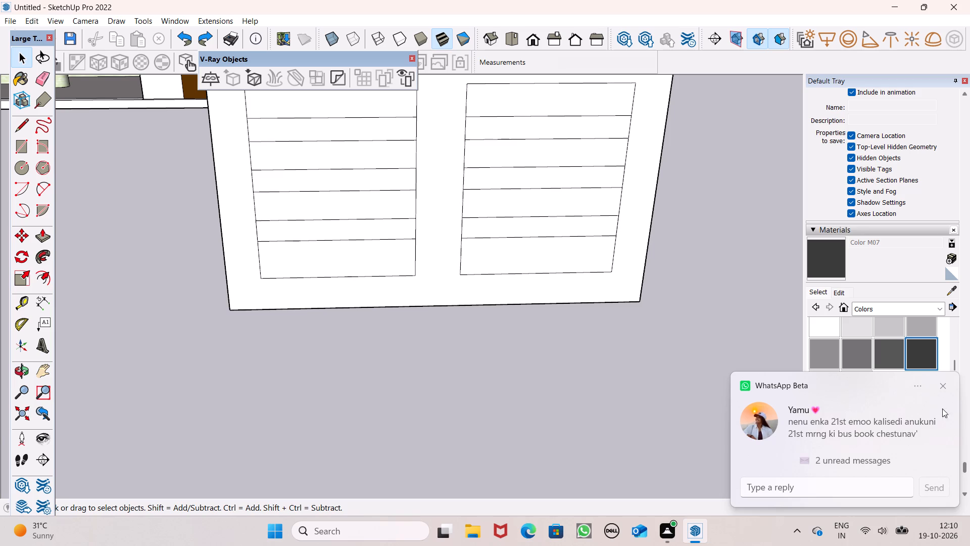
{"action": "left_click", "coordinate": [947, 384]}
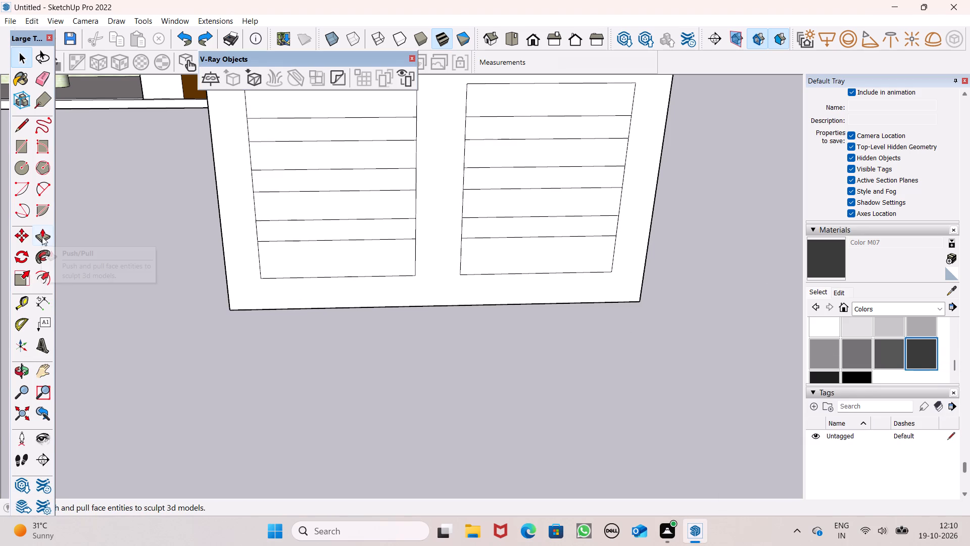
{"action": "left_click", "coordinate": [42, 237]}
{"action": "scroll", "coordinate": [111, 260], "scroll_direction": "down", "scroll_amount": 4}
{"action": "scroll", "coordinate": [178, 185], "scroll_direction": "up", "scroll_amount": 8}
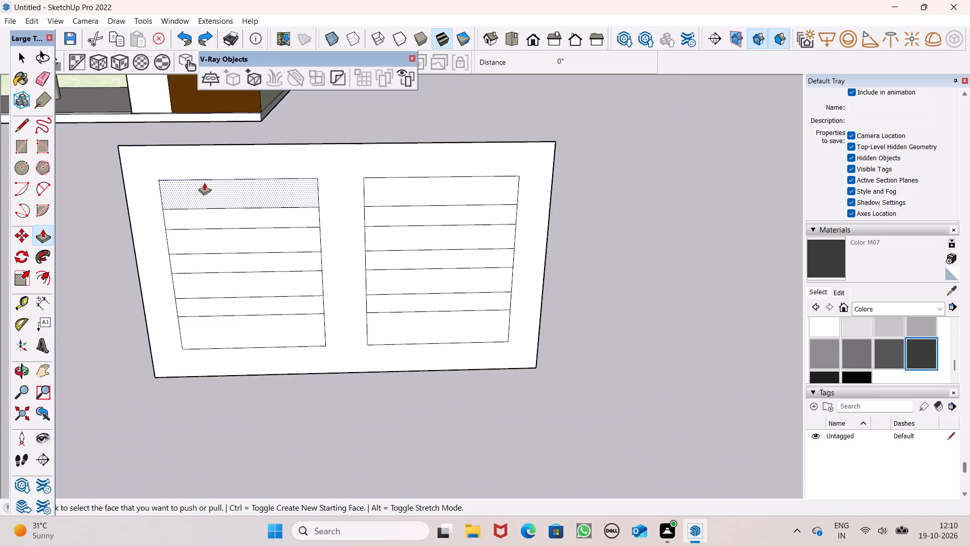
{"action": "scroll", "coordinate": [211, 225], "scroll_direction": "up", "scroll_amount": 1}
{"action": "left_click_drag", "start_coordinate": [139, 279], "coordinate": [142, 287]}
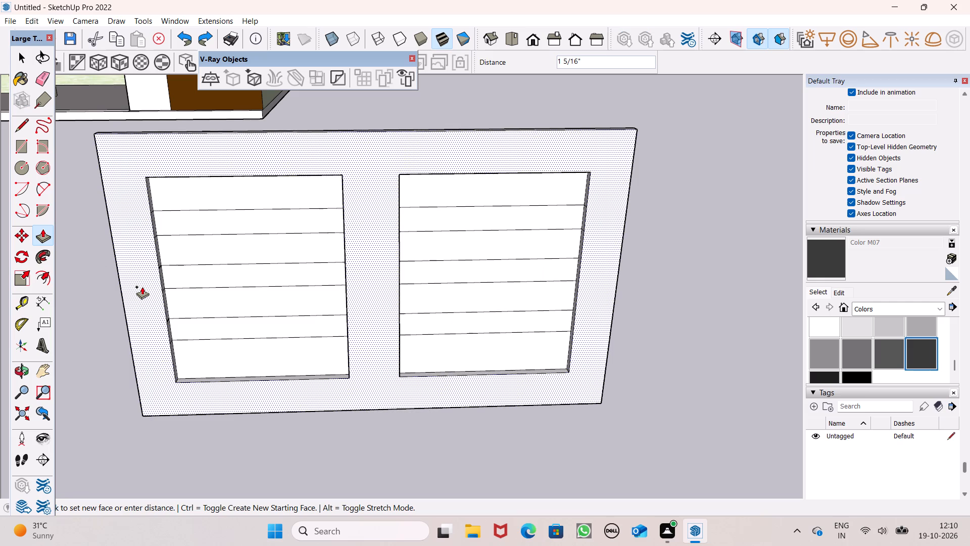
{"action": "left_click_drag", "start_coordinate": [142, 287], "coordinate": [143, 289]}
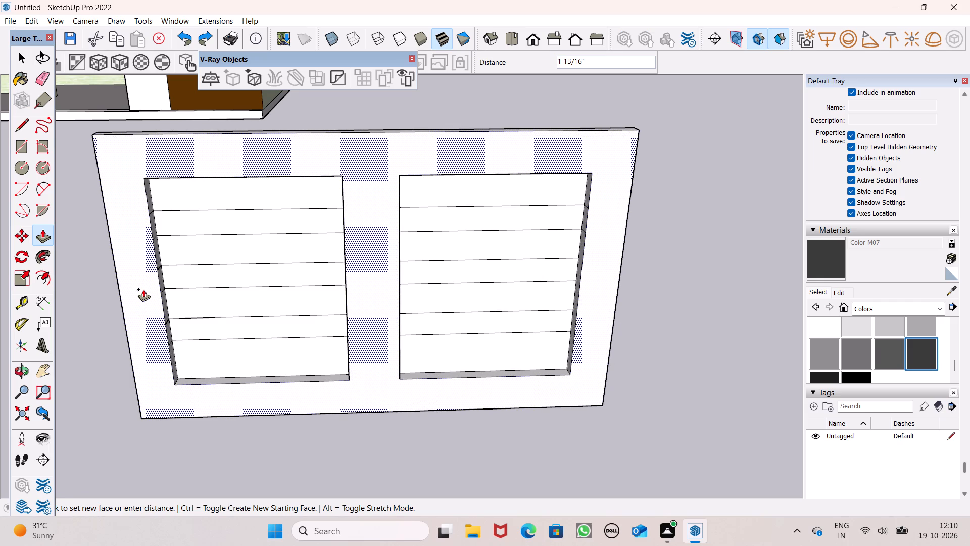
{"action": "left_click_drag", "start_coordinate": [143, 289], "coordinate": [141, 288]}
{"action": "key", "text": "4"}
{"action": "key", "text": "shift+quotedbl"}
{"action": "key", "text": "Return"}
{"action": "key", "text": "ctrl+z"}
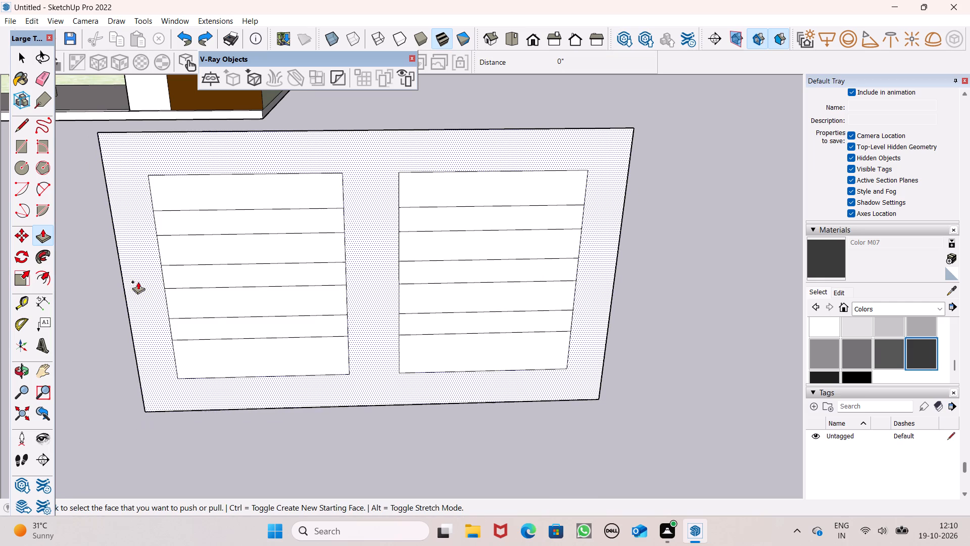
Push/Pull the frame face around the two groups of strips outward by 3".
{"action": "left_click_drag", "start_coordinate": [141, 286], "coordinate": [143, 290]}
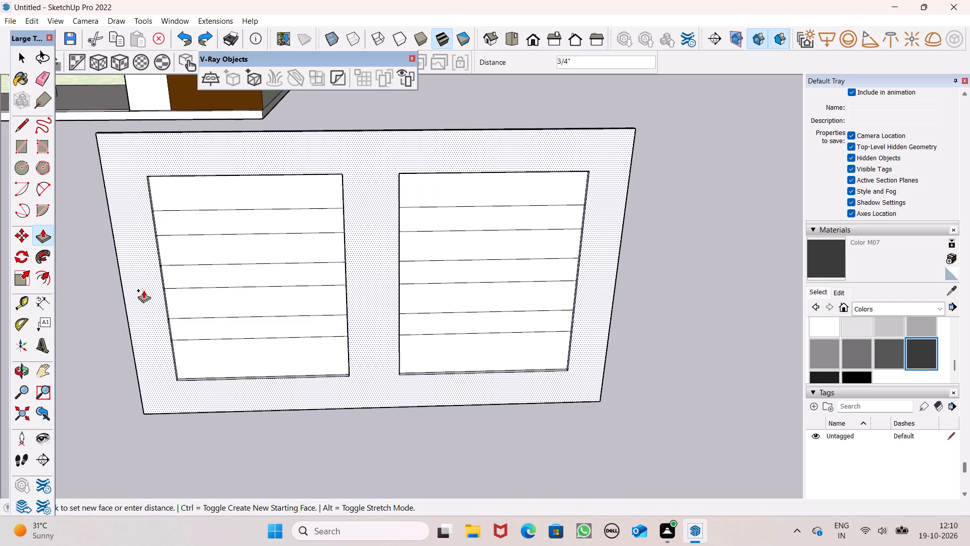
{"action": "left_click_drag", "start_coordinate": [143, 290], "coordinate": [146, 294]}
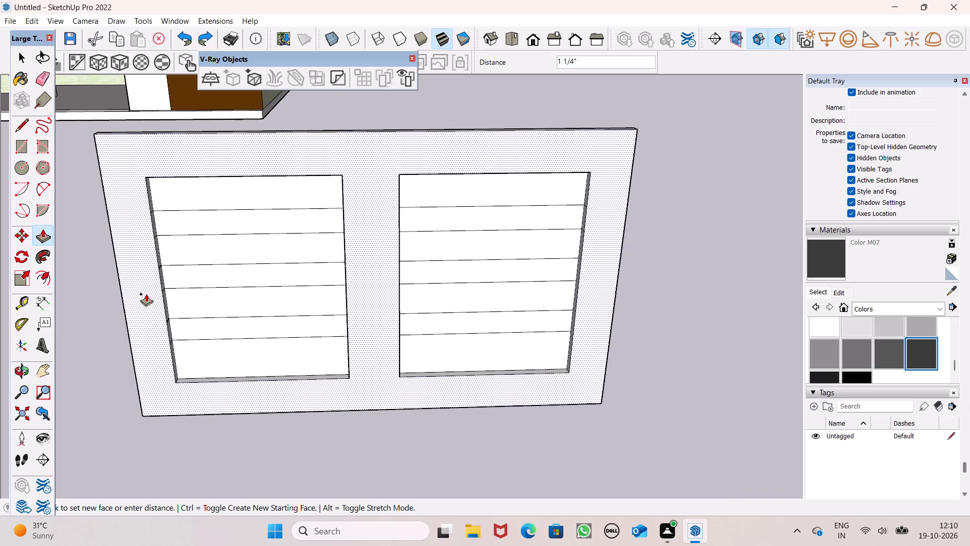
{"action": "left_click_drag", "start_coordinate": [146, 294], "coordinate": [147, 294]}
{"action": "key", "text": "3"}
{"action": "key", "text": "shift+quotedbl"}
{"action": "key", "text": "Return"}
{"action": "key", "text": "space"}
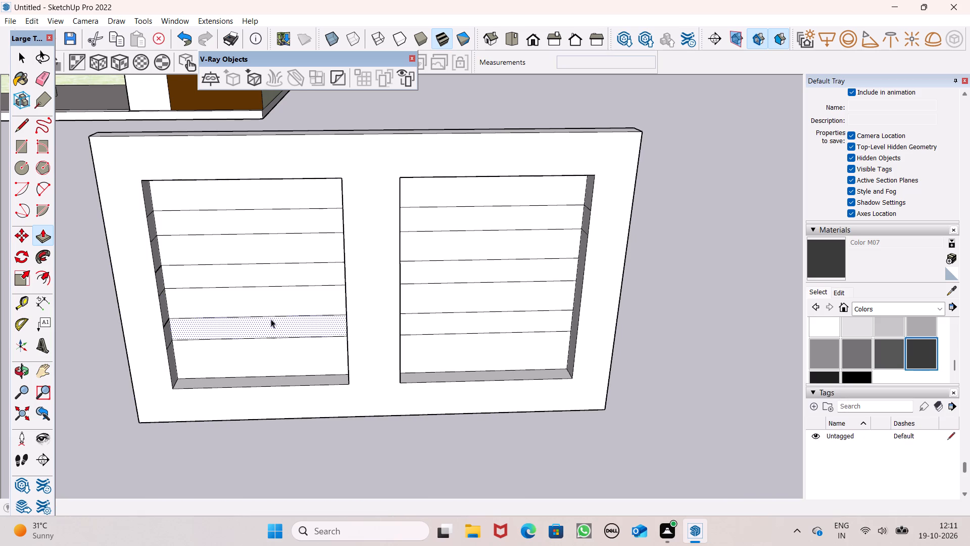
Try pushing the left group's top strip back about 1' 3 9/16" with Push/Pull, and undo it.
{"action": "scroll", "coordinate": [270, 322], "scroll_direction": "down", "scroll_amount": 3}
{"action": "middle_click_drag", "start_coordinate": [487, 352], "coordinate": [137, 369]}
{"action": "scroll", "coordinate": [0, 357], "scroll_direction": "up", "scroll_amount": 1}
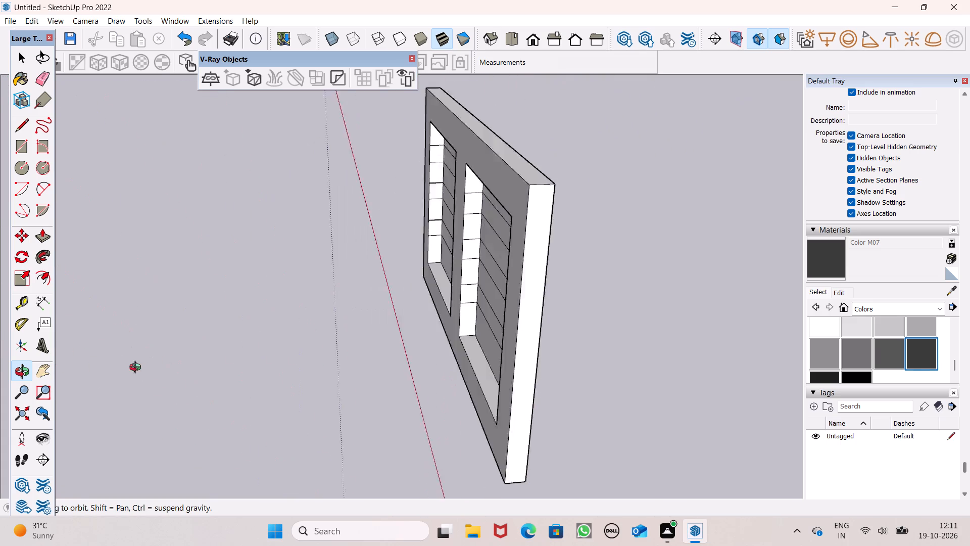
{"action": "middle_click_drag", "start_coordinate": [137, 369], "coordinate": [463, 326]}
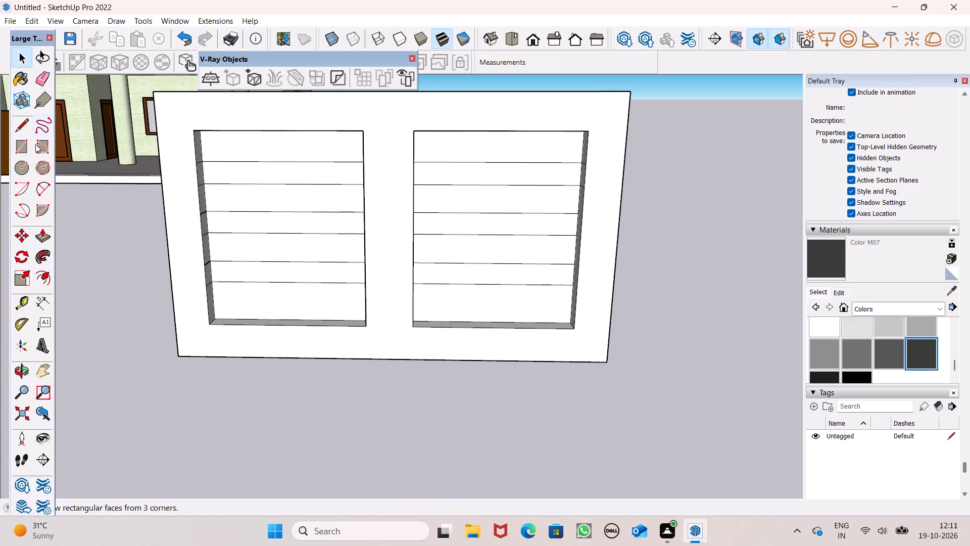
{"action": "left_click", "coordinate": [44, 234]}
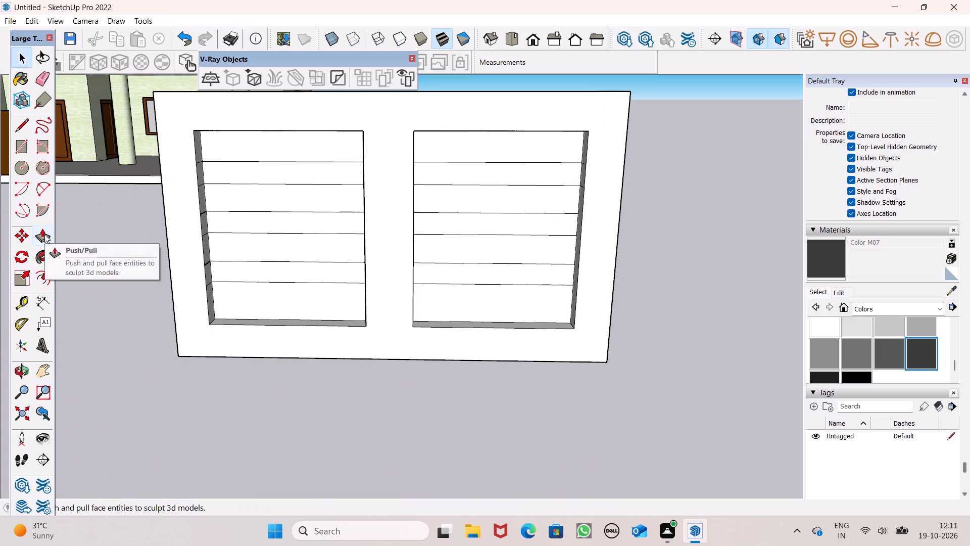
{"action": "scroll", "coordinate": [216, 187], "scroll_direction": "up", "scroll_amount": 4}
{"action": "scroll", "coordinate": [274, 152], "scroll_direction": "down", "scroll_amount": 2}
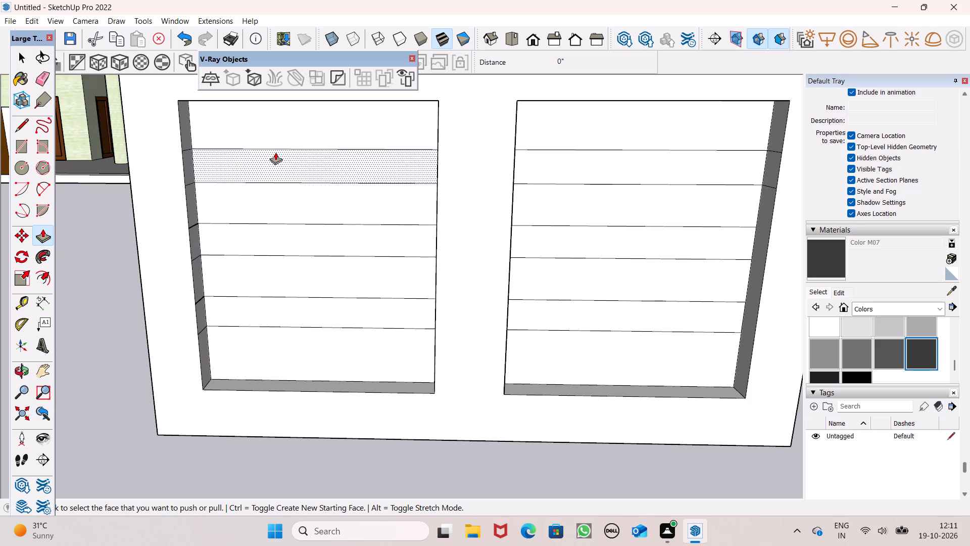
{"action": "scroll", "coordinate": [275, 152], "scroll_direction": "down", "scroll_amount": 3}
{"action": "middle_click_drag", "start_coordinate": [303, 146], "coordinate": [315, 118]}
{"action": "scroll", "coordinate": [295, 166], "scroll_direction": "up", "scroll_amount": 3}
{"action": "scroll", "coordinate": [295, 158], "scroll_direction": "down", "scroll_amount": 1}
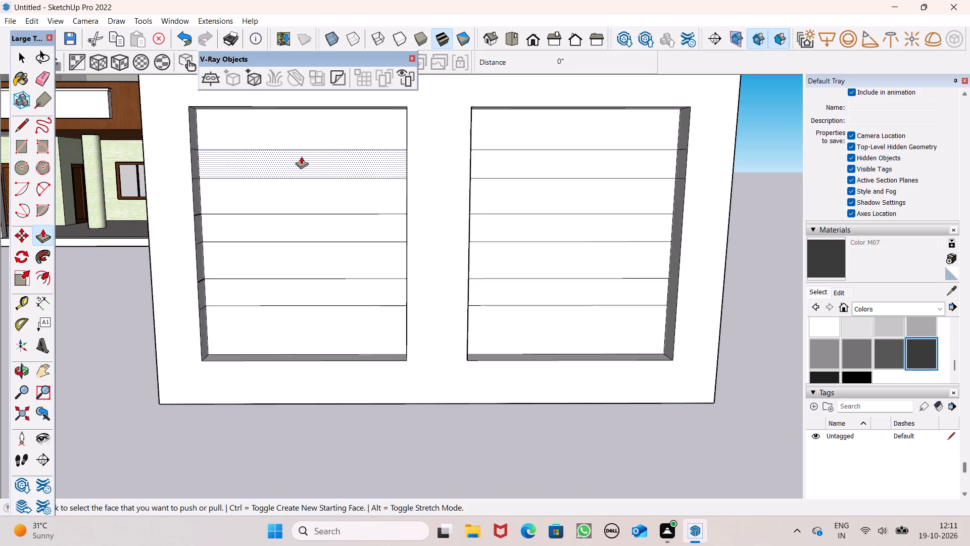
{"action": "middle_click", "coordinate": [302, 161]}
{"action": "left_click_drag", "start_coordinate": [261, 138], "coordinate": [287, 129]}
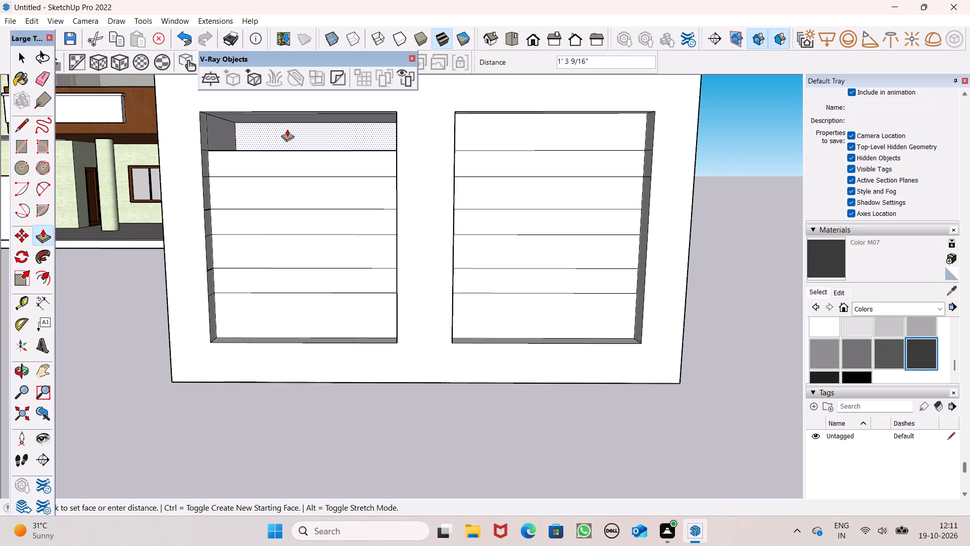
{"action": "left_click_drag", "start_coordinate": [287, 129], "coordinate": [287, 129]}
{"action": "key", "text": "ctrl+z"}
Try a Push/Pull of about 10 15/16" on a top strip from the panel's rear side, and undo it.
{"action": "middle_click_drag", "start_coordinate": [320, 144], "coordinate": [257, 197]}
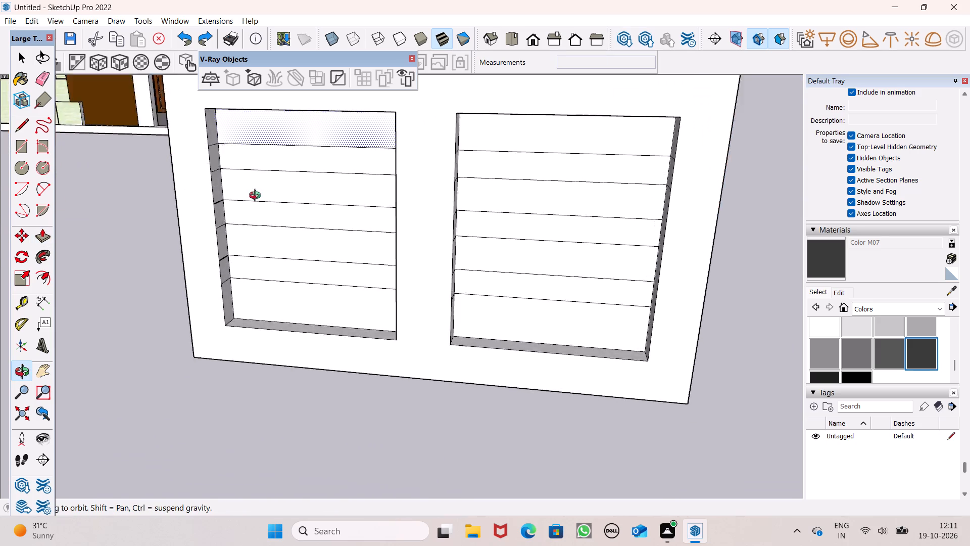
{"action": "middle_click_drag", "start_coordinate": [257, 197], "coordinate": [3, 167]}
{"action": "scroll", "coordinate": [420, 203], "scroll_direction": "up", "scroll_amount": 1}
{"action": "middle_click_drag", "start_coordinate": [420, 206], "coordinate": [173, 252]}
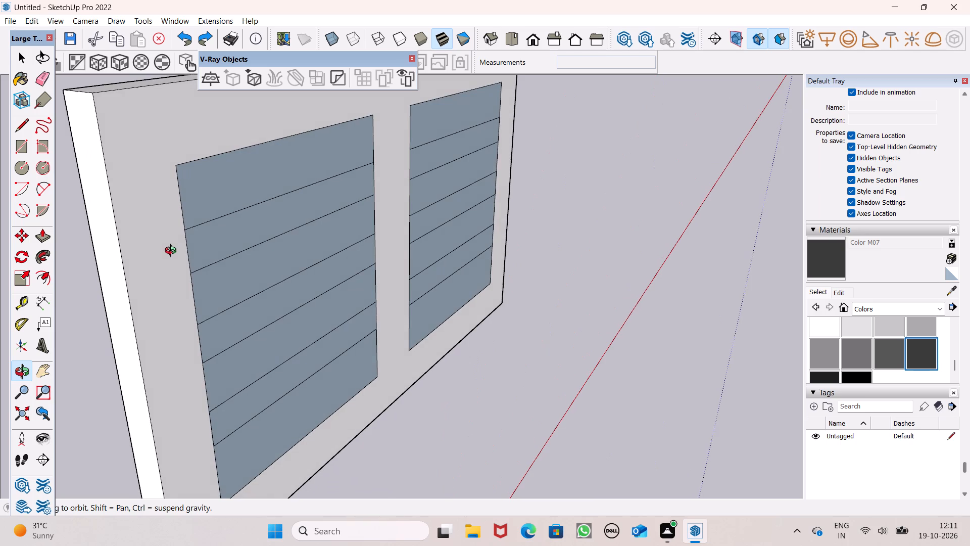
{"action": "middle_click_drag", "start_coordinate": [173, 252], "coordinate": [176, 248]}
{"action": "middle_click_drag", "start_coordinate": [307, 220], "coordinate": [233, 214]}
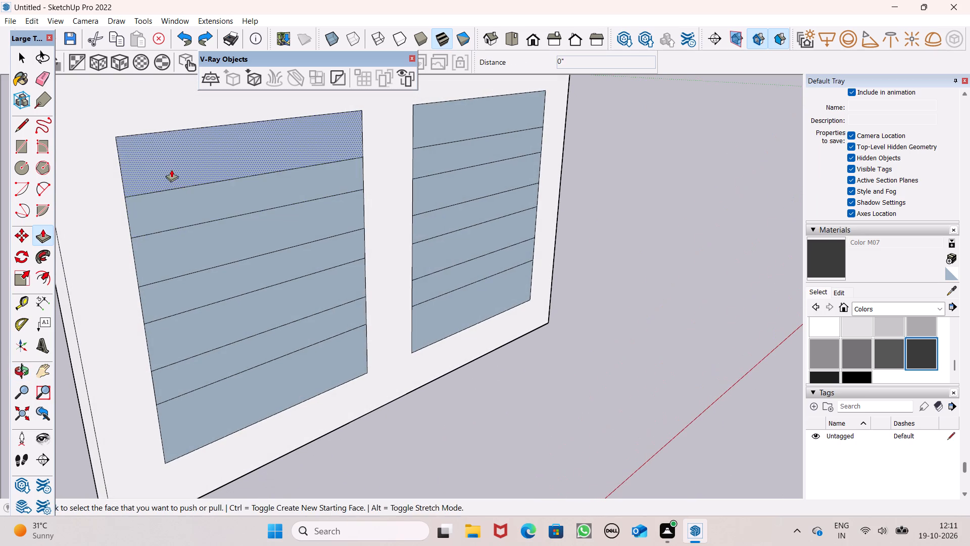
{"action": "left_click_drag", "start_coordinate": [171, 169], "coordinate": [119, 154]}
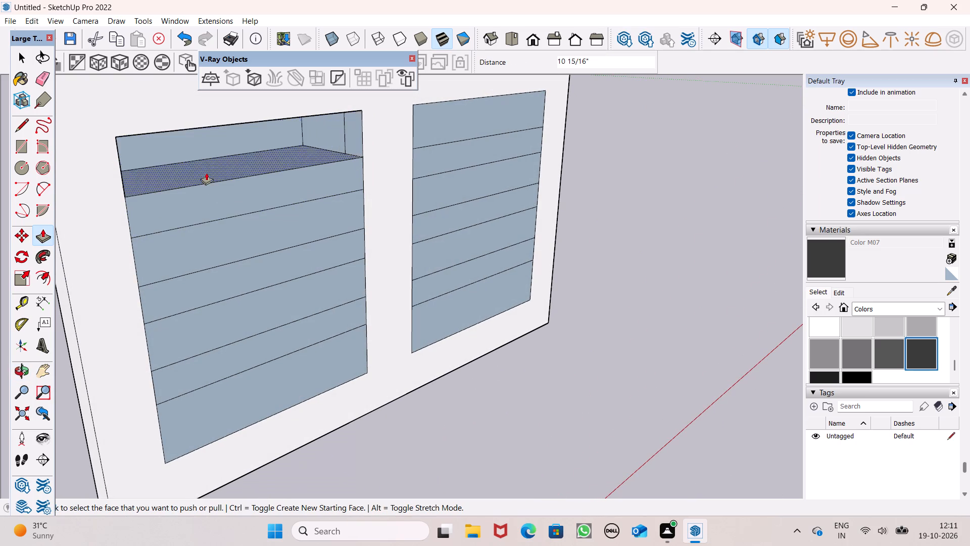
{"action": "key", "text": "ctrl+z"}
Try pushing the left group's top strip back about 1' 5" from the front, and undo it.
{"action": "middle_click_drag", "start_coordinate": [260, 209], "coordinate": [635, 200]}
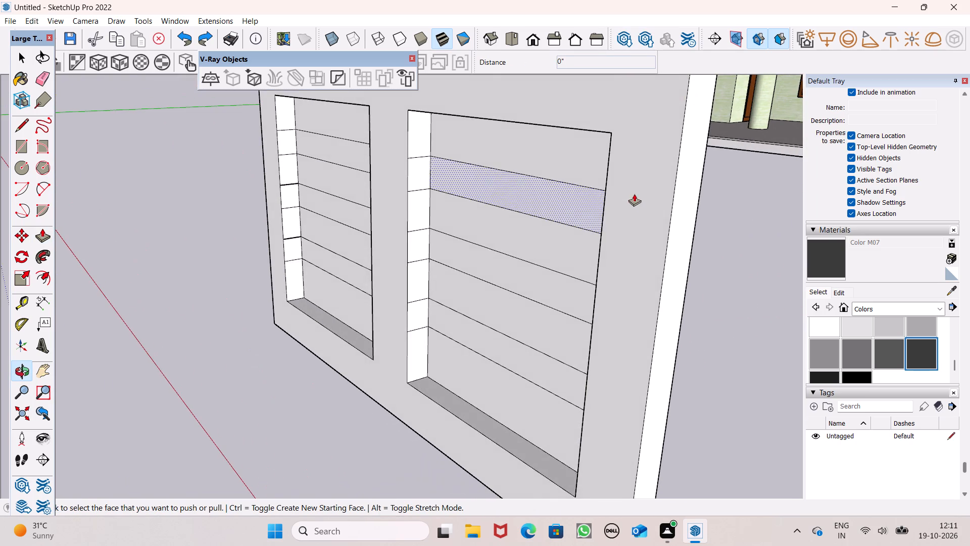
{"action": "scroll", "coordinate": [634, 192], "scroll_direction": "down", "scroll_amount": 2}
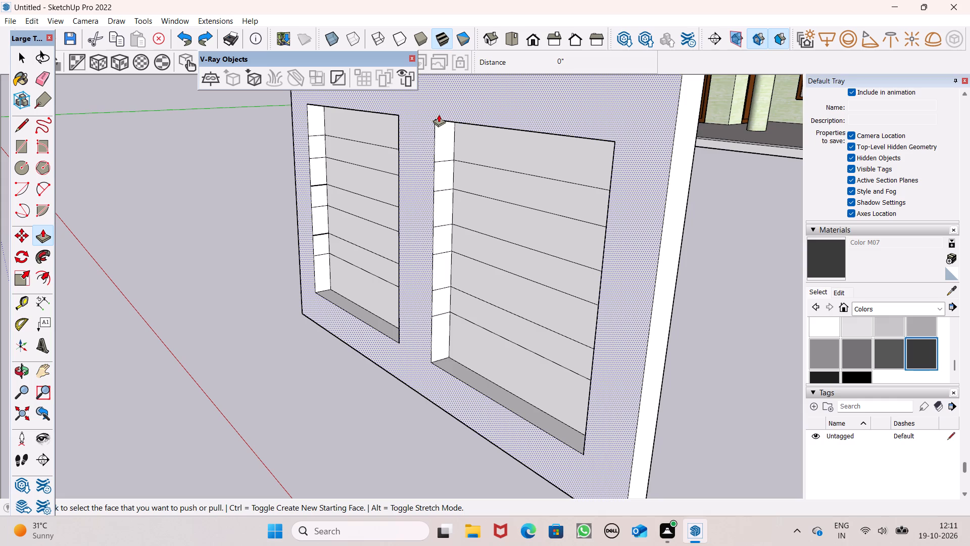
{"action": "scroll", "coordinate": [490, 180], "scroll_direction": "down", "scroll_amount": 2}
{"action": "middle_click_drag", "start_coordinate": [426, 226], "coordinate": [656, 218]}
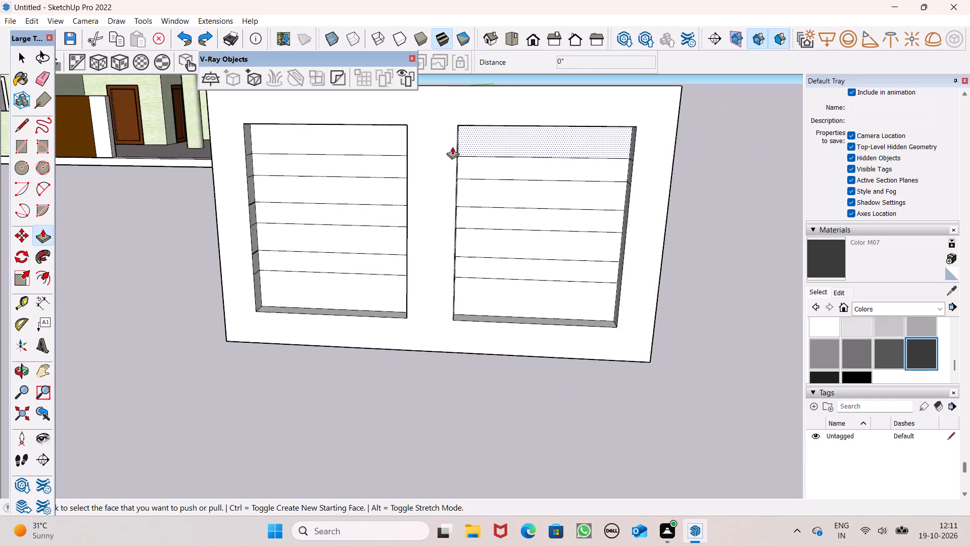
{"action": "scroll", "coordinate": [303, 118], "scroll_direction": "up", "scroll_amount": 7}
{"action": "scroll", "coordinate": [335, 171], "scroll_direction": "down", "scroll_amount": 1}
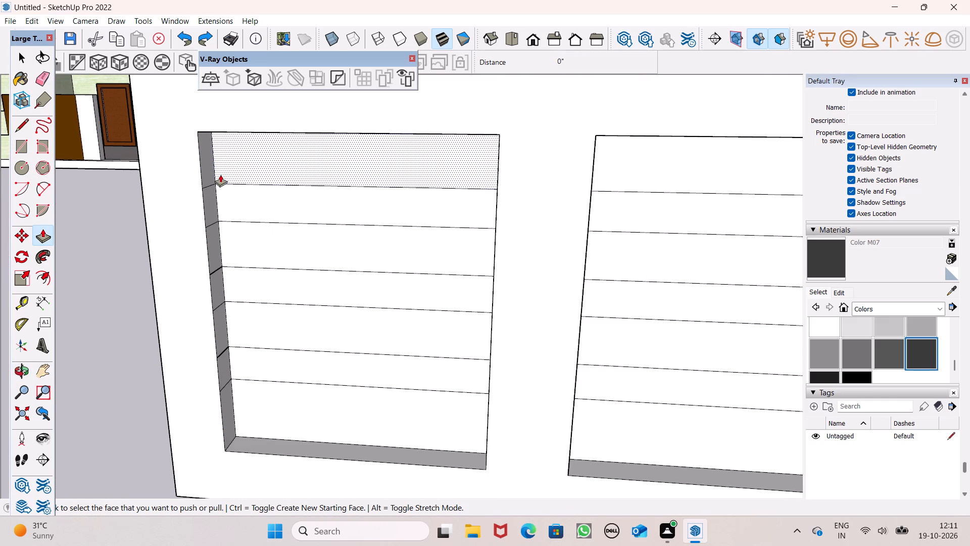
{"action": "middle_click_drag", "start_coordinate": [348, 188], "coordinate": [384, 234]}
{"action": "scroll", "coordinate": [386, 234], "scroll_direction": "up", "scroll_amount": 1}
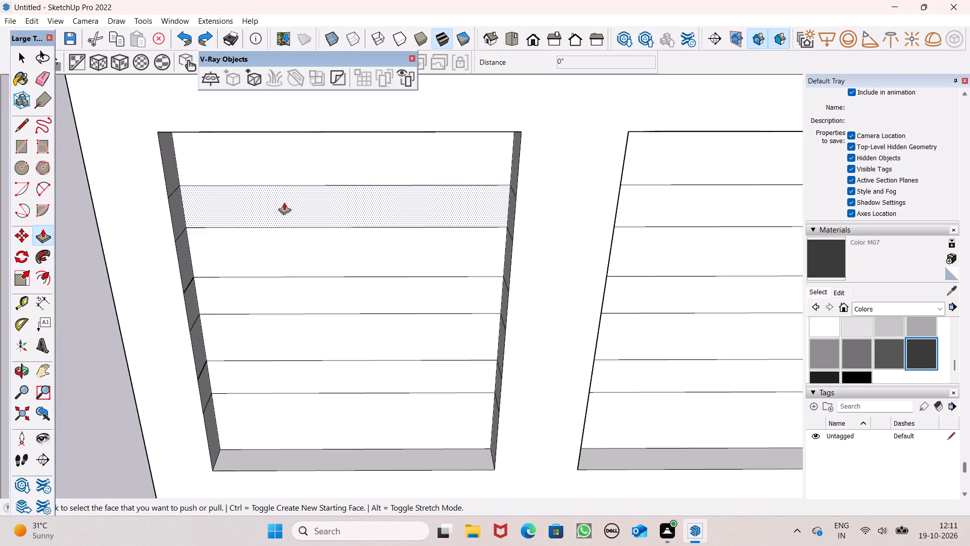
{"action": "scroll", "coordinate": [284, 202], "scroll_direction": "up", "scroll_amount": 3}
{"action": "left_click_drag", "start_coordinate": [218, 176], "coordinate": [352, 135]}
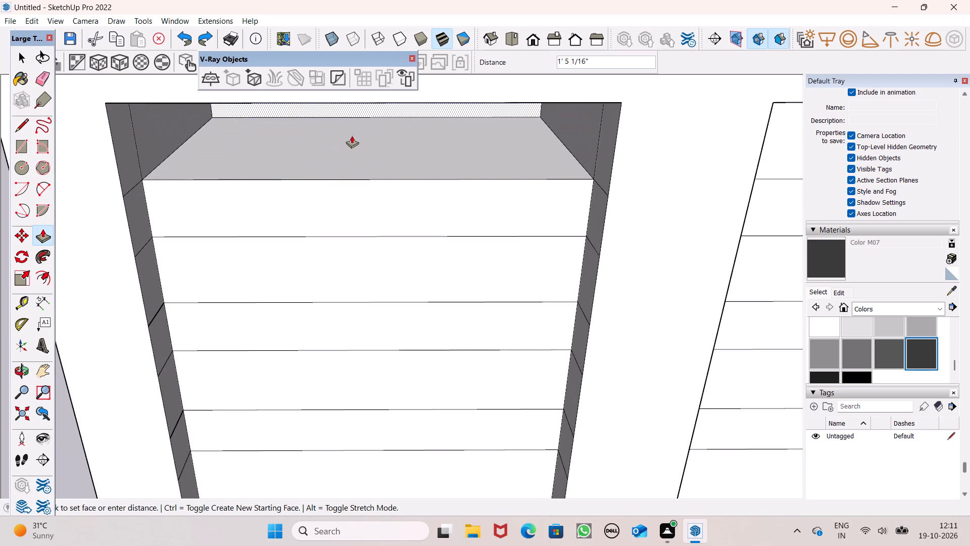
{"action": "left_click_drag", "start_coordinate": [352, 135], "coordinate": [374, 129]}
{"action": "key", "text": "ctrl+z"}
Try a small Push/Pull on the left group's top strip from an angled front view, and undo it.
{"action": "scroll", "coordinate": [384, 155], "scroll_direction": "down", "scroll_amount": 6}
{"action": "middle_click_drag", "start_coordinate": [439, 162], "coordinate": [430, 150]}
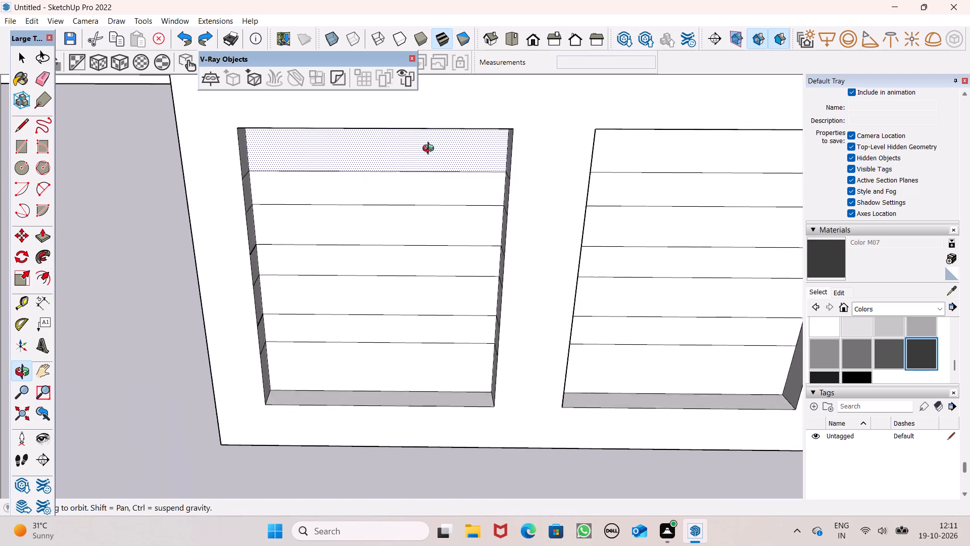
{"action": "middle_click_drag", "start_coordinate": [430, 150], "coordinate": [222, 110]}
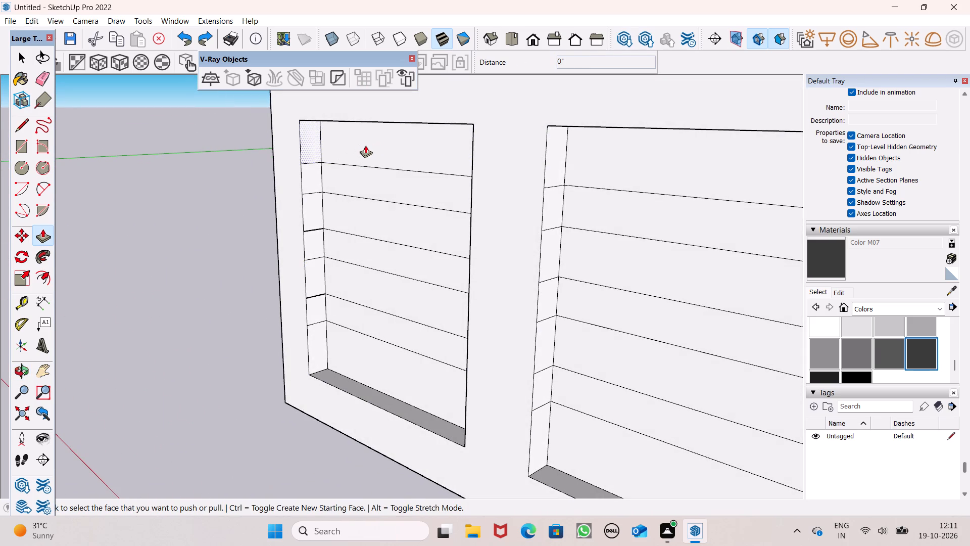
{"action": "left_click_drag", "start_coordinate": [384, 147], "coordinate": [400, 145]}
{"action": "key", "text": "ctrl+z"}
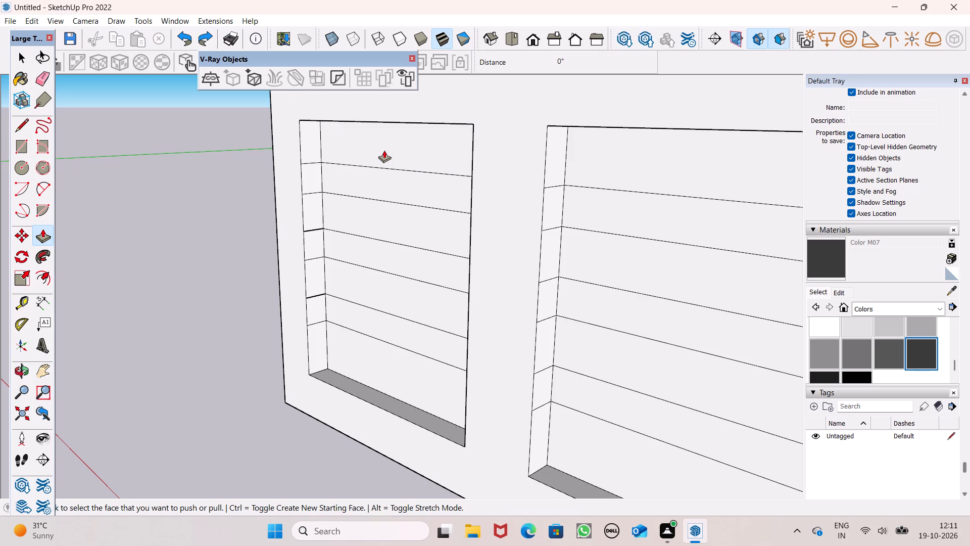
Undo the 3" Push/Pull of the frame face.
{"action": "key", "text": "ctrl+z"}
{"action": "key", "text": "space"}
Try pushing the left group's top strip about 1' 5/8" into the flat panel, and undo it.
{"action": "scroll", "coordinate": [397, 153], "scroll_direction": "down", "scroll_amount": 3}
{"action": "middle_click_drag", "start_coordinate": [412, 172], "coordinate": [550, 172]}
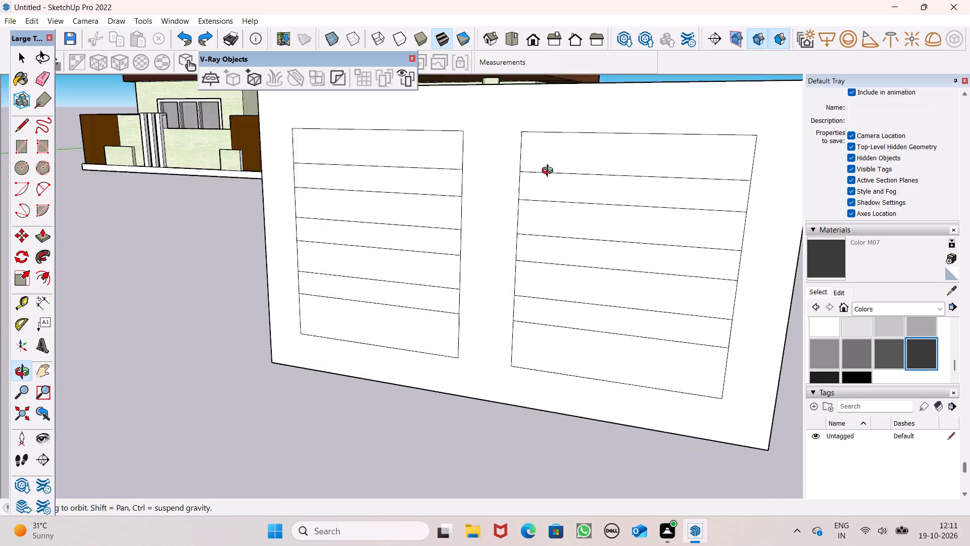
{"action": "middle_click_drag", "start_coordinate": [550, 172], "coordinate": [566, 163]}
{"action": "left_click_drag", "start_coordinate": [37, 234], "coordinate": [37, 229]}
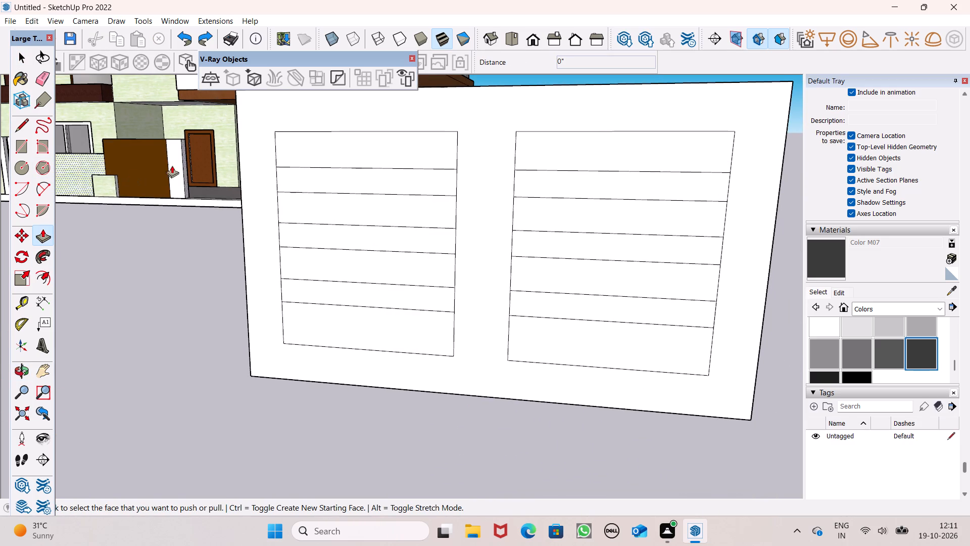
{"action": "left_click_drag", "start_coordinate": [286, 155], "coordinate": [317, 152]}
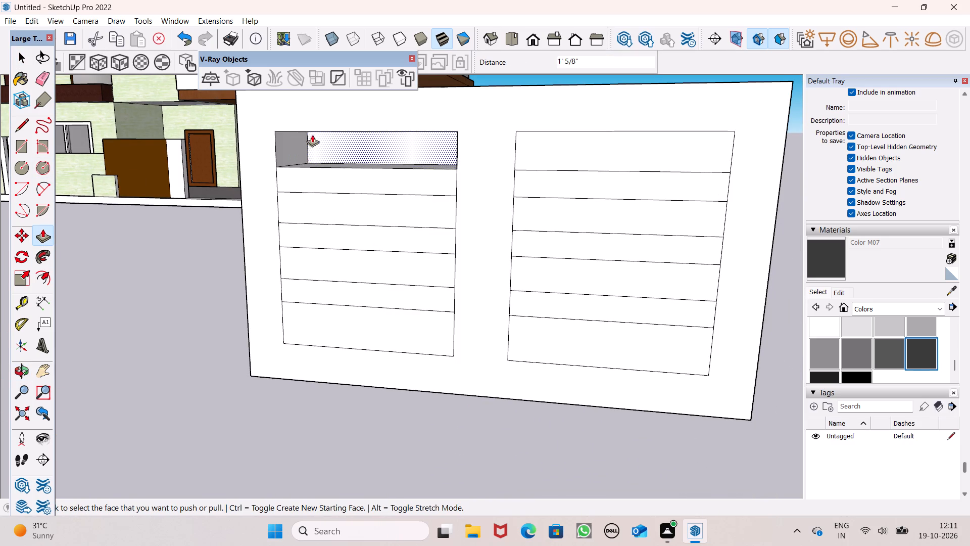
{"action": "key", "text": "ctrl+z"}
Push/Pull the frame face on the panel's rear side outward by about 2 1/8", leaving the strips in place.
{"action": "scroll", "coordinate": [317, 114], "scroll_direction": "down", "scroll_amount": 5}
{"action": "middle_click_drag", "start_coordinate": [486, 177], "coordinate": [10, 291]}
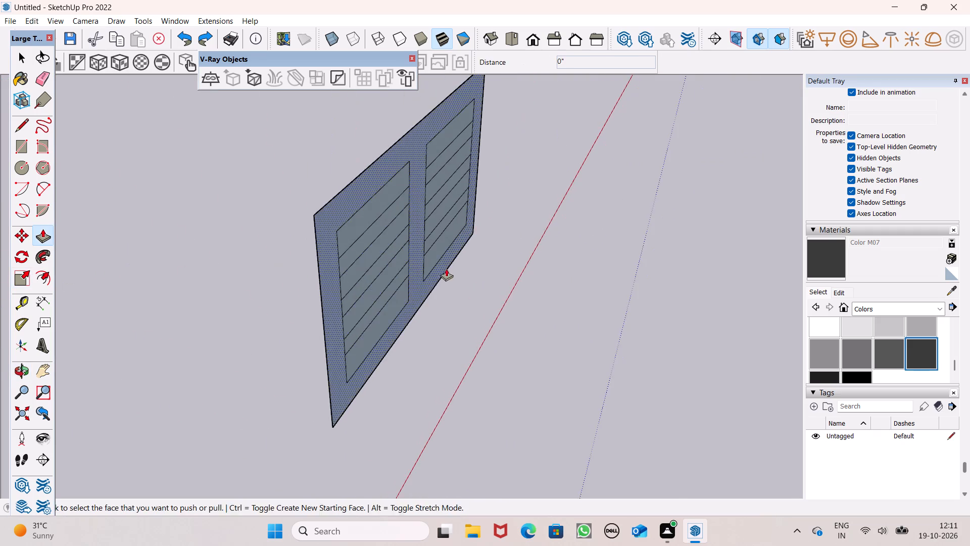
{"action": "middle_click_drag", "start_coordinate": [444, 271], "coordinate": [222, 245]}
{"action": "scroll", "coordinate": [225, 248], "scroll_direction": "up", "scroll_amount": 1}
{"action": "scroll", "coordinate": [664, 146], "scroll_direction": "up", "scroll_amount": 3}
{"action": "scroll", "coordinate": [661, 152], "scroll_direction": "down", "scroll_amount": 2}
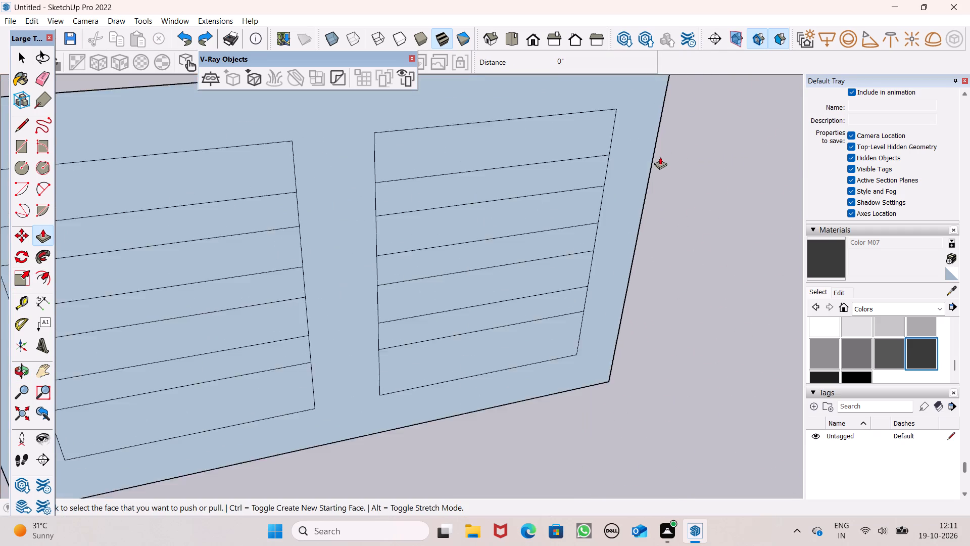
{"action": "scroll", "coordinate": [660, 157], "scroll_direction": "down", "scroll_amount": 2}
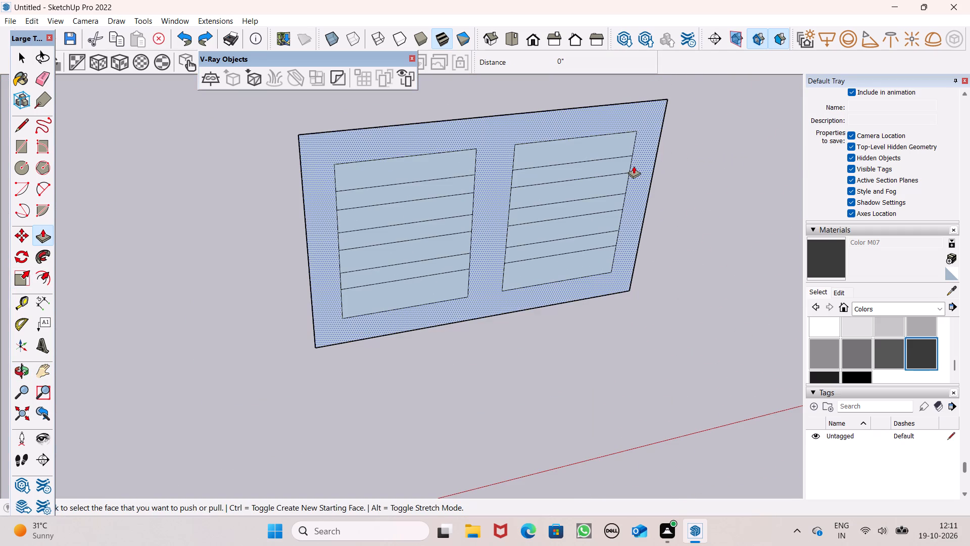
{"action": "scroll", "coordinate": [634, 166], "scroll_direction": "up", "scroll_amount": 4}
{"action": "scroll", "coordinate": [462, 205], "scroll_direction": "down", "scroll_amount": 1}
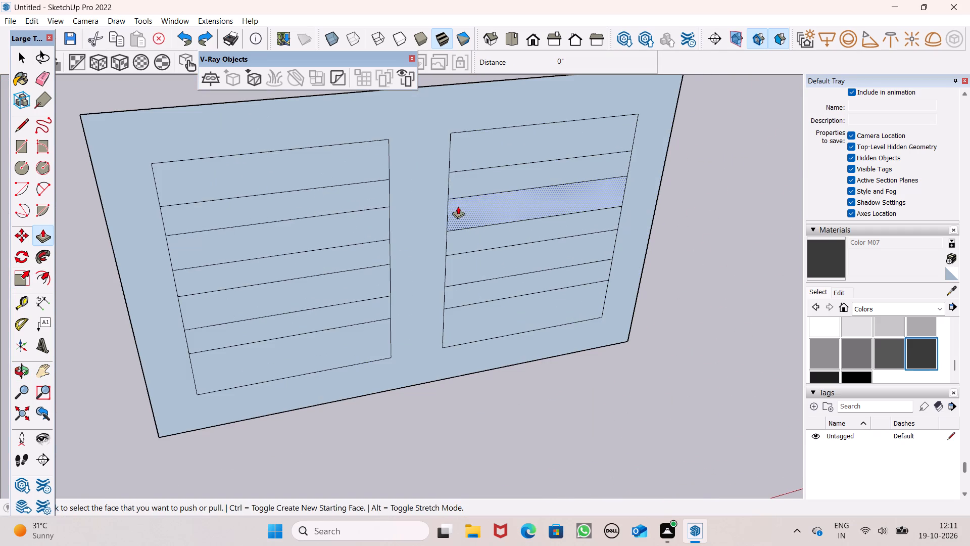
{"action": "left_click_drag", "start_coordinate": [431, 219], "coordinate": [433, 226]}
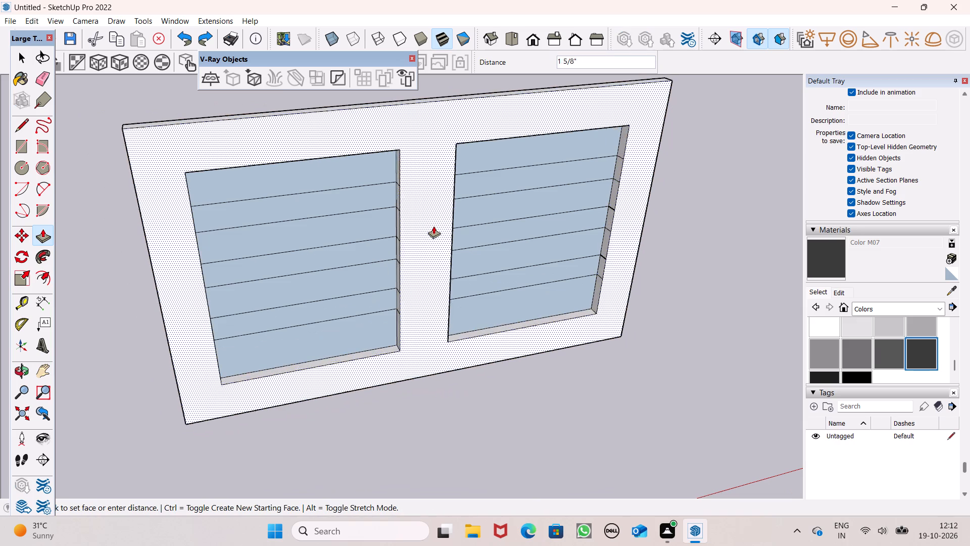
{"action": "left_click_drag", "start_coordinate": [433, 226], "coordinate": [434, 227]}
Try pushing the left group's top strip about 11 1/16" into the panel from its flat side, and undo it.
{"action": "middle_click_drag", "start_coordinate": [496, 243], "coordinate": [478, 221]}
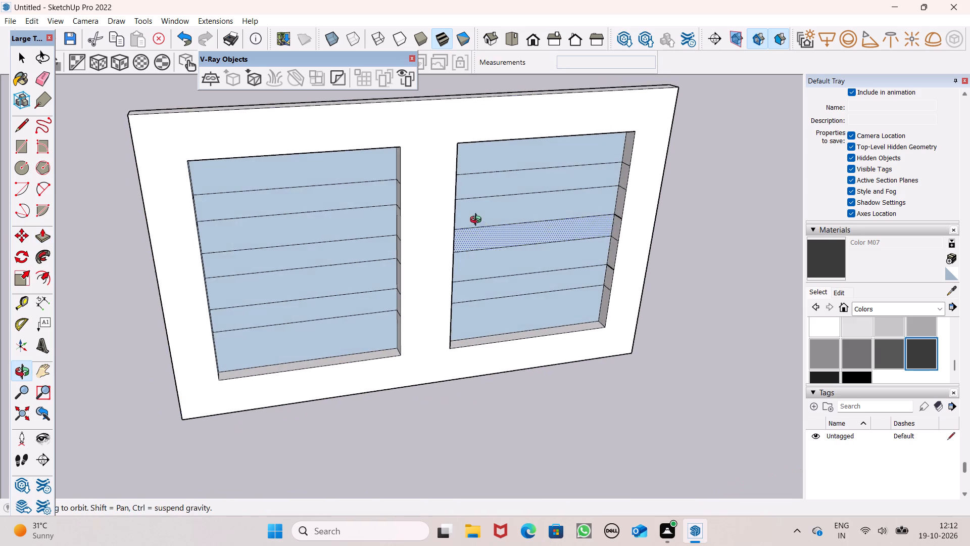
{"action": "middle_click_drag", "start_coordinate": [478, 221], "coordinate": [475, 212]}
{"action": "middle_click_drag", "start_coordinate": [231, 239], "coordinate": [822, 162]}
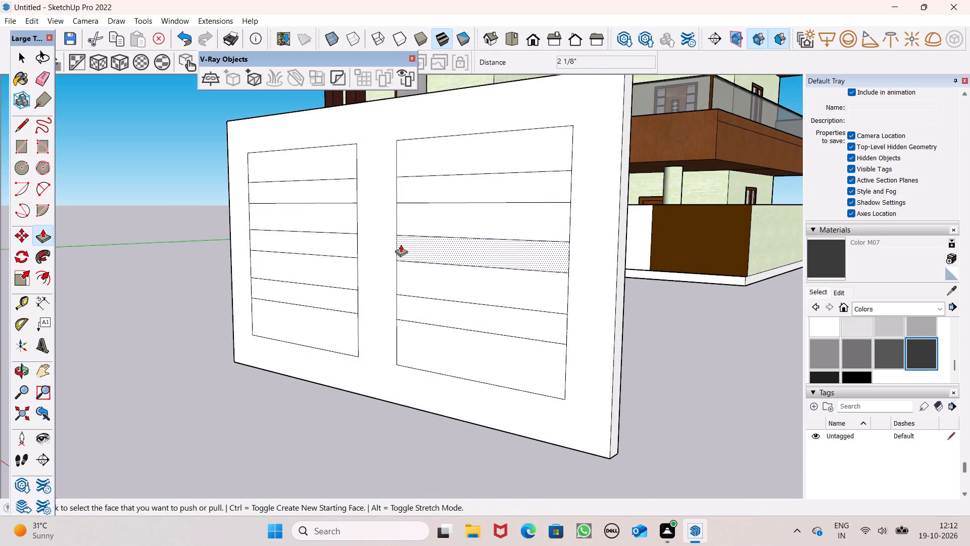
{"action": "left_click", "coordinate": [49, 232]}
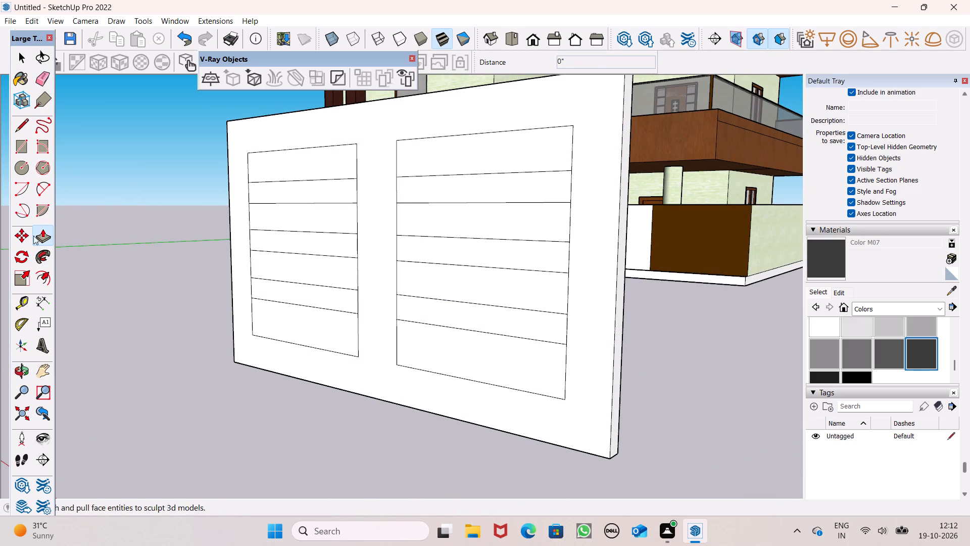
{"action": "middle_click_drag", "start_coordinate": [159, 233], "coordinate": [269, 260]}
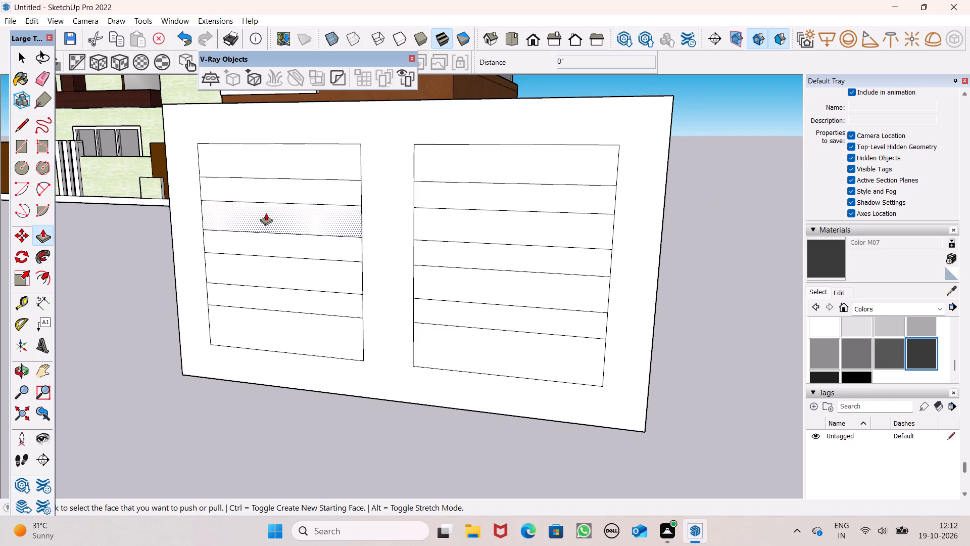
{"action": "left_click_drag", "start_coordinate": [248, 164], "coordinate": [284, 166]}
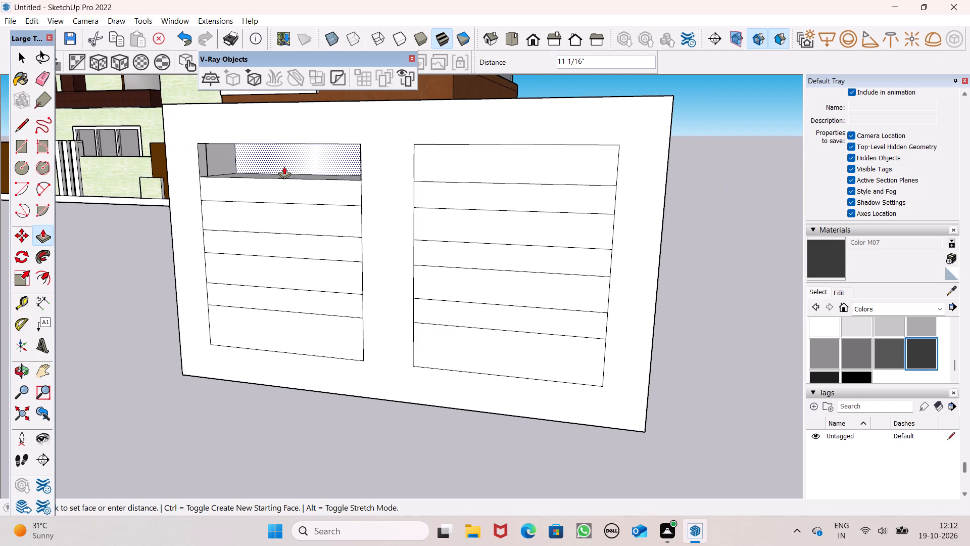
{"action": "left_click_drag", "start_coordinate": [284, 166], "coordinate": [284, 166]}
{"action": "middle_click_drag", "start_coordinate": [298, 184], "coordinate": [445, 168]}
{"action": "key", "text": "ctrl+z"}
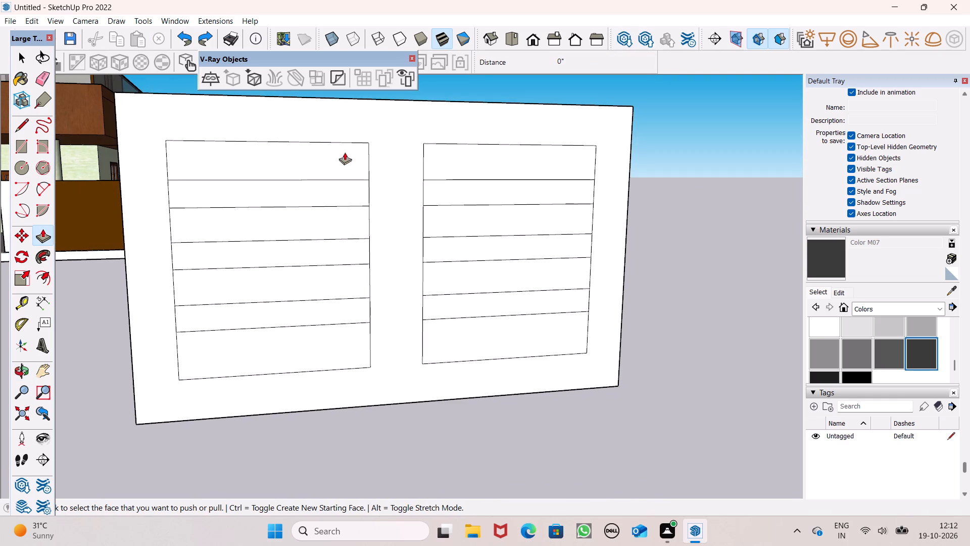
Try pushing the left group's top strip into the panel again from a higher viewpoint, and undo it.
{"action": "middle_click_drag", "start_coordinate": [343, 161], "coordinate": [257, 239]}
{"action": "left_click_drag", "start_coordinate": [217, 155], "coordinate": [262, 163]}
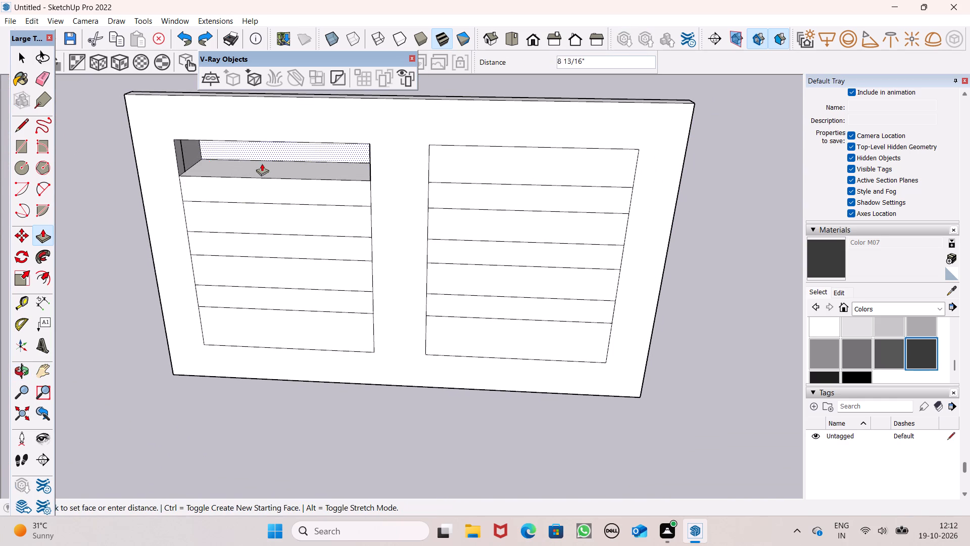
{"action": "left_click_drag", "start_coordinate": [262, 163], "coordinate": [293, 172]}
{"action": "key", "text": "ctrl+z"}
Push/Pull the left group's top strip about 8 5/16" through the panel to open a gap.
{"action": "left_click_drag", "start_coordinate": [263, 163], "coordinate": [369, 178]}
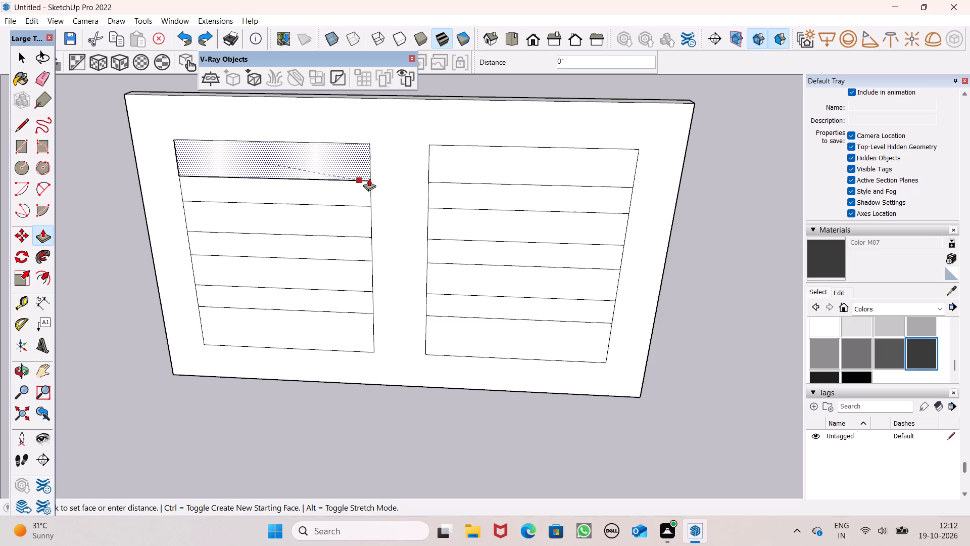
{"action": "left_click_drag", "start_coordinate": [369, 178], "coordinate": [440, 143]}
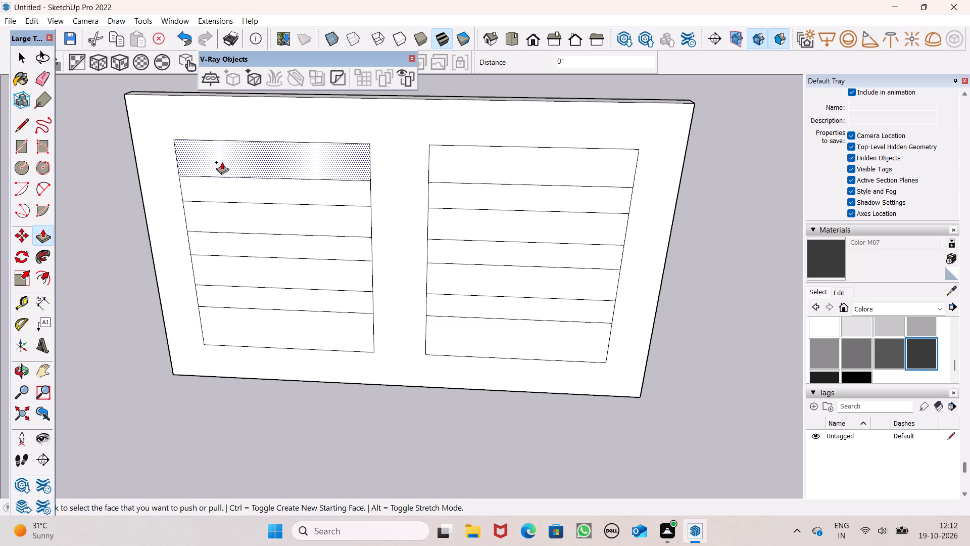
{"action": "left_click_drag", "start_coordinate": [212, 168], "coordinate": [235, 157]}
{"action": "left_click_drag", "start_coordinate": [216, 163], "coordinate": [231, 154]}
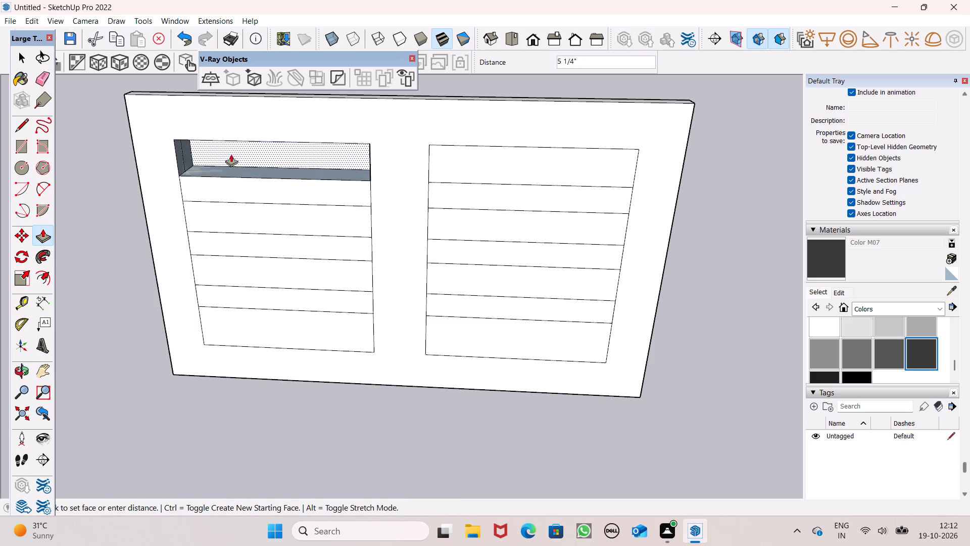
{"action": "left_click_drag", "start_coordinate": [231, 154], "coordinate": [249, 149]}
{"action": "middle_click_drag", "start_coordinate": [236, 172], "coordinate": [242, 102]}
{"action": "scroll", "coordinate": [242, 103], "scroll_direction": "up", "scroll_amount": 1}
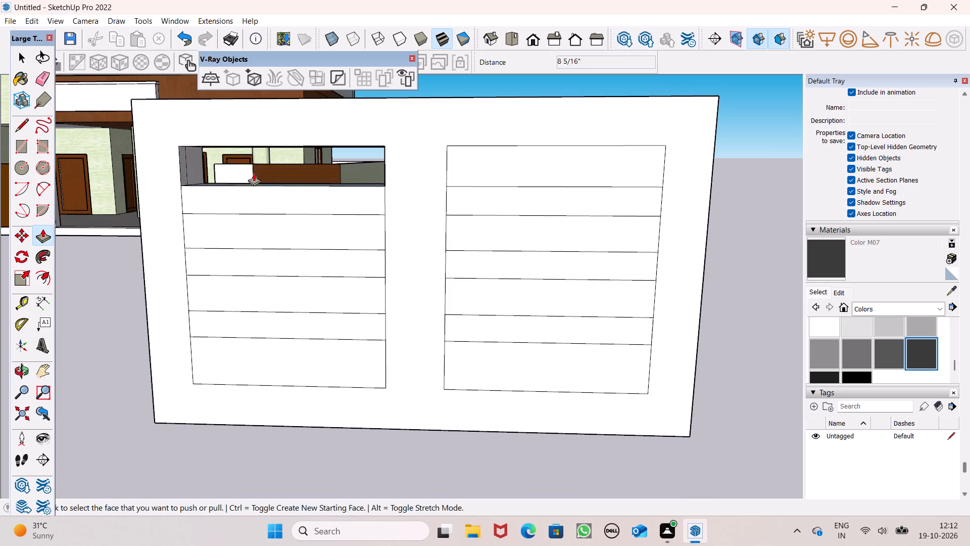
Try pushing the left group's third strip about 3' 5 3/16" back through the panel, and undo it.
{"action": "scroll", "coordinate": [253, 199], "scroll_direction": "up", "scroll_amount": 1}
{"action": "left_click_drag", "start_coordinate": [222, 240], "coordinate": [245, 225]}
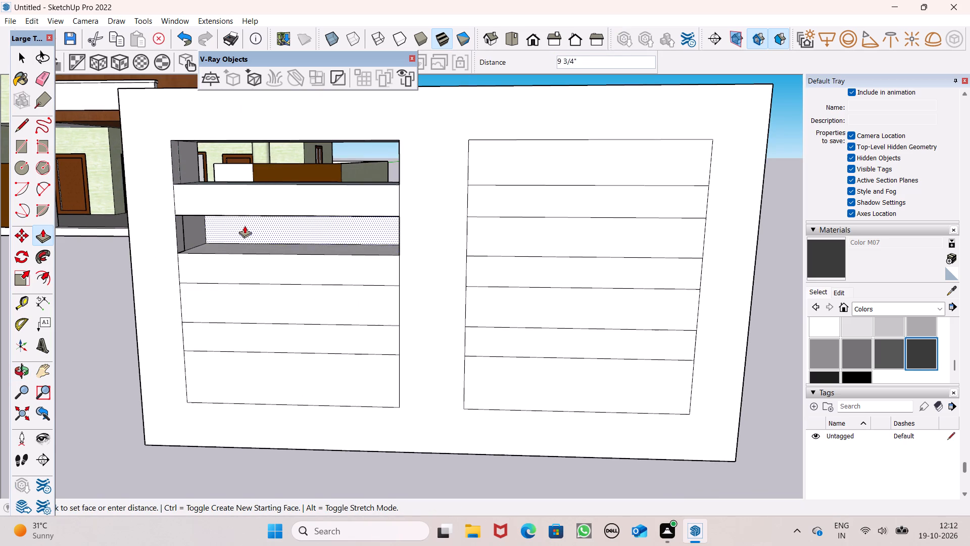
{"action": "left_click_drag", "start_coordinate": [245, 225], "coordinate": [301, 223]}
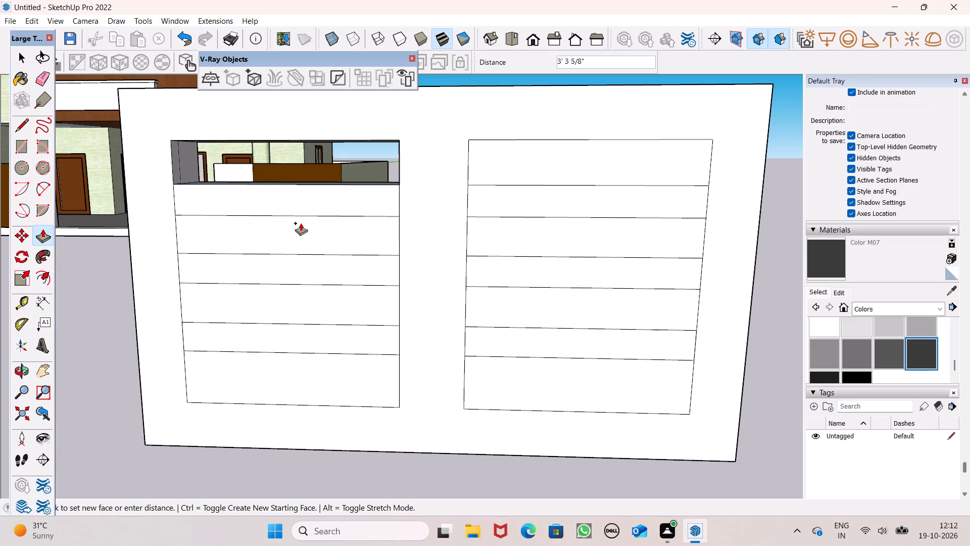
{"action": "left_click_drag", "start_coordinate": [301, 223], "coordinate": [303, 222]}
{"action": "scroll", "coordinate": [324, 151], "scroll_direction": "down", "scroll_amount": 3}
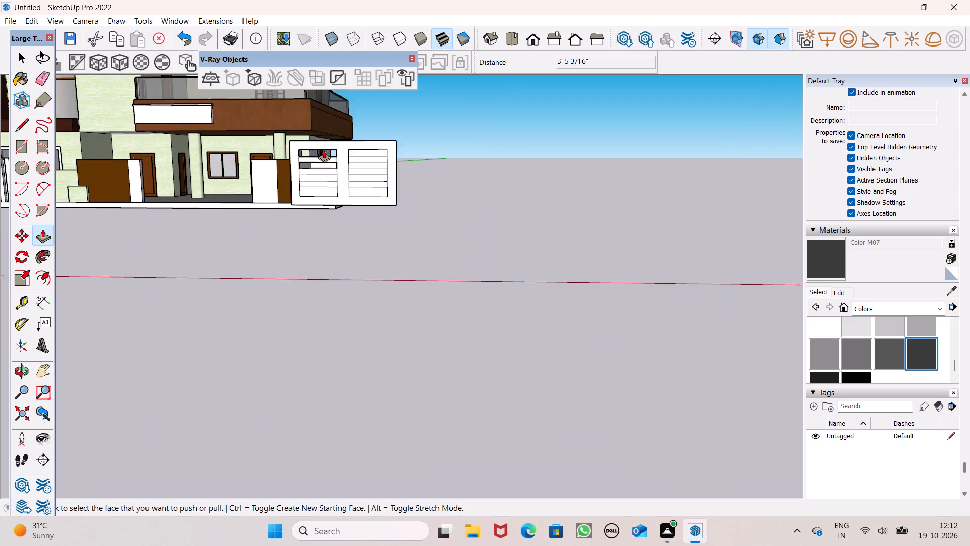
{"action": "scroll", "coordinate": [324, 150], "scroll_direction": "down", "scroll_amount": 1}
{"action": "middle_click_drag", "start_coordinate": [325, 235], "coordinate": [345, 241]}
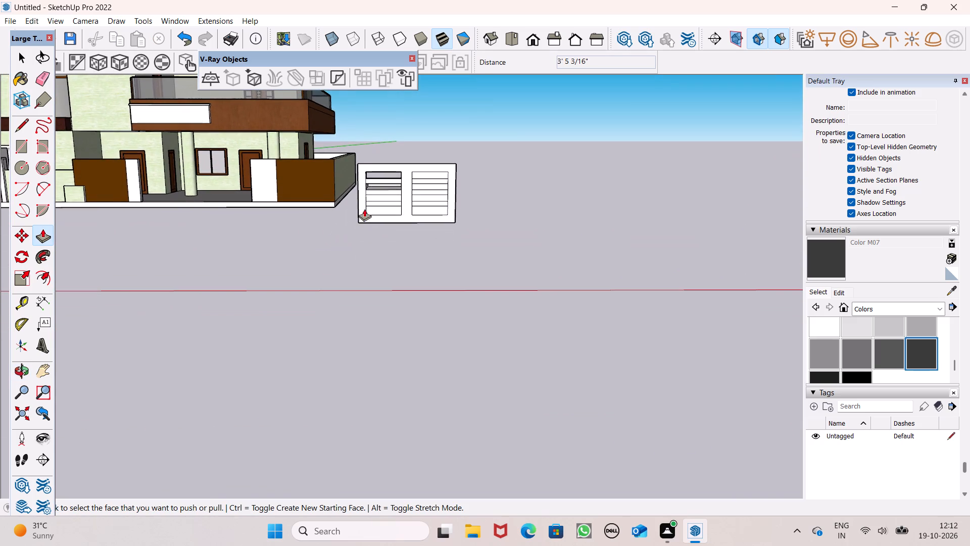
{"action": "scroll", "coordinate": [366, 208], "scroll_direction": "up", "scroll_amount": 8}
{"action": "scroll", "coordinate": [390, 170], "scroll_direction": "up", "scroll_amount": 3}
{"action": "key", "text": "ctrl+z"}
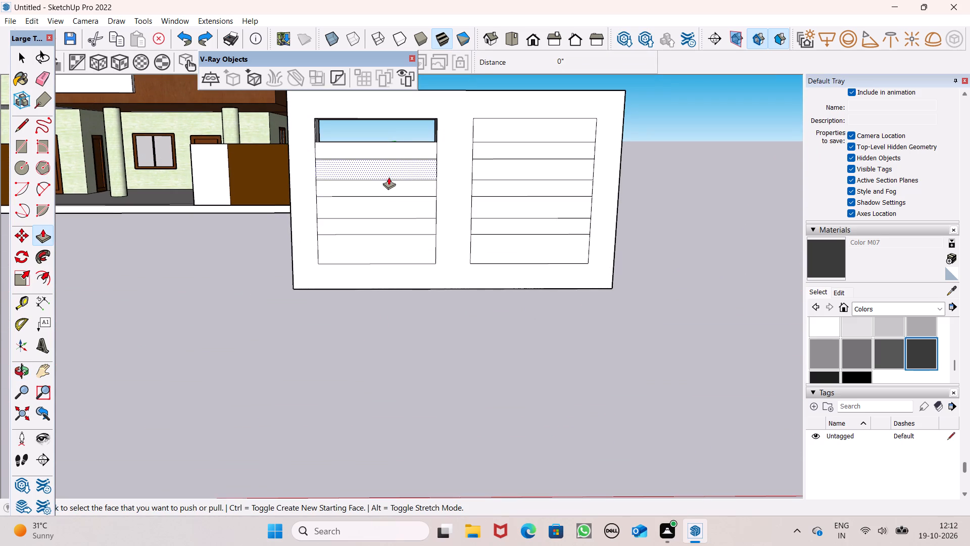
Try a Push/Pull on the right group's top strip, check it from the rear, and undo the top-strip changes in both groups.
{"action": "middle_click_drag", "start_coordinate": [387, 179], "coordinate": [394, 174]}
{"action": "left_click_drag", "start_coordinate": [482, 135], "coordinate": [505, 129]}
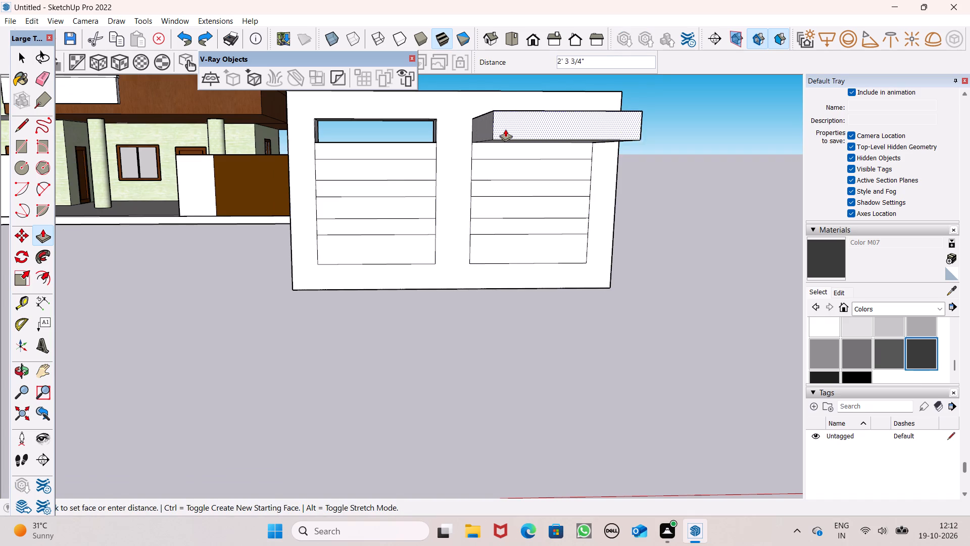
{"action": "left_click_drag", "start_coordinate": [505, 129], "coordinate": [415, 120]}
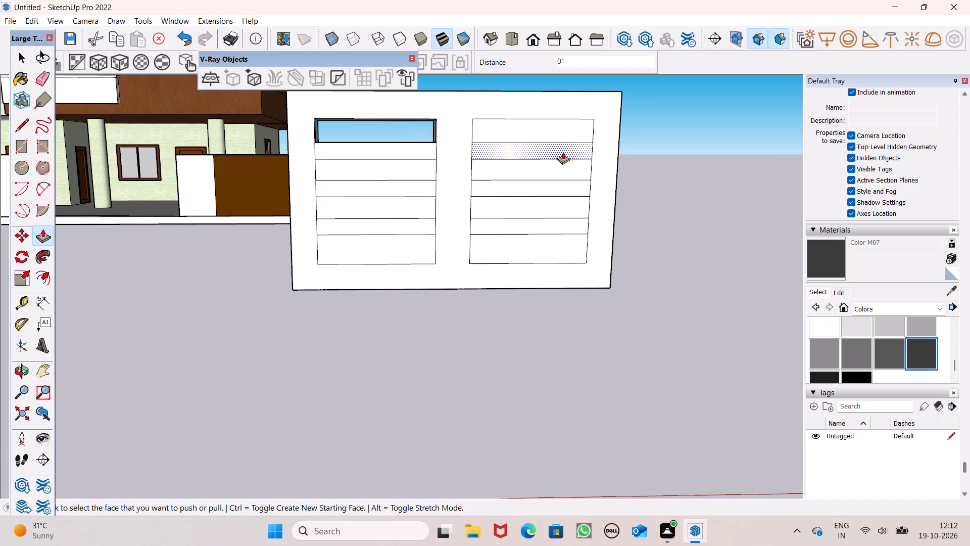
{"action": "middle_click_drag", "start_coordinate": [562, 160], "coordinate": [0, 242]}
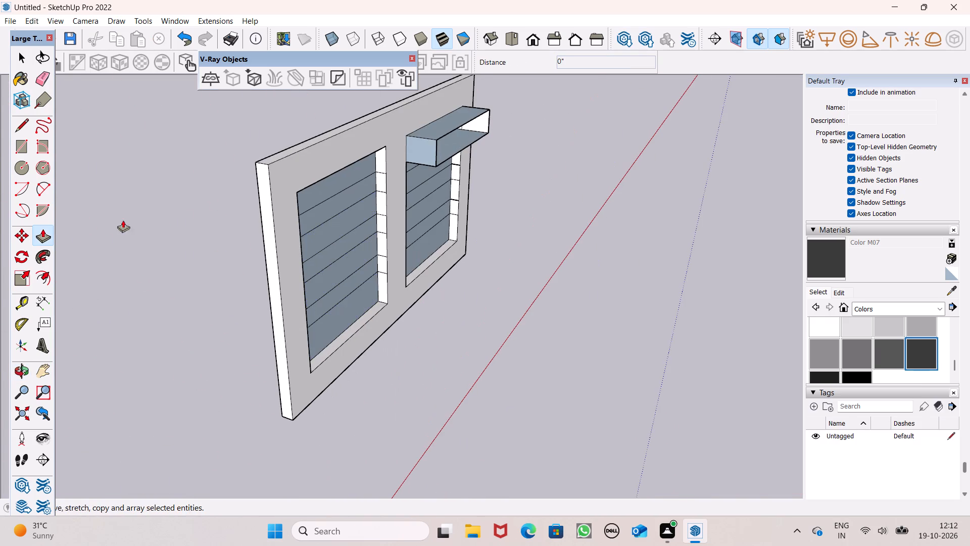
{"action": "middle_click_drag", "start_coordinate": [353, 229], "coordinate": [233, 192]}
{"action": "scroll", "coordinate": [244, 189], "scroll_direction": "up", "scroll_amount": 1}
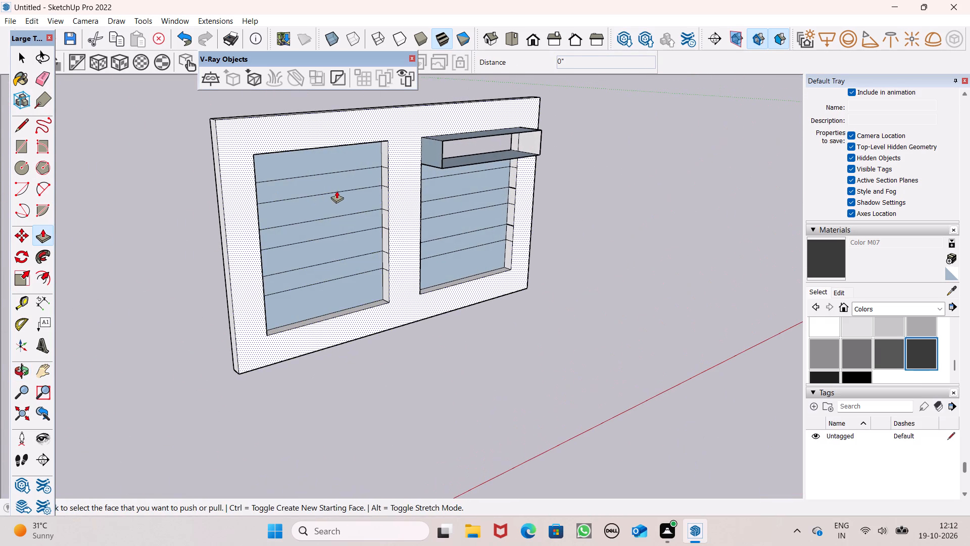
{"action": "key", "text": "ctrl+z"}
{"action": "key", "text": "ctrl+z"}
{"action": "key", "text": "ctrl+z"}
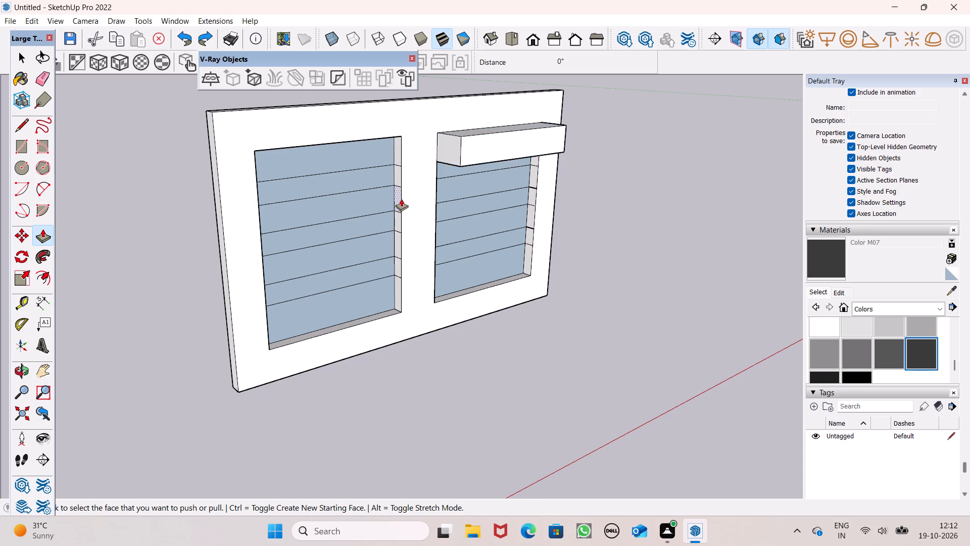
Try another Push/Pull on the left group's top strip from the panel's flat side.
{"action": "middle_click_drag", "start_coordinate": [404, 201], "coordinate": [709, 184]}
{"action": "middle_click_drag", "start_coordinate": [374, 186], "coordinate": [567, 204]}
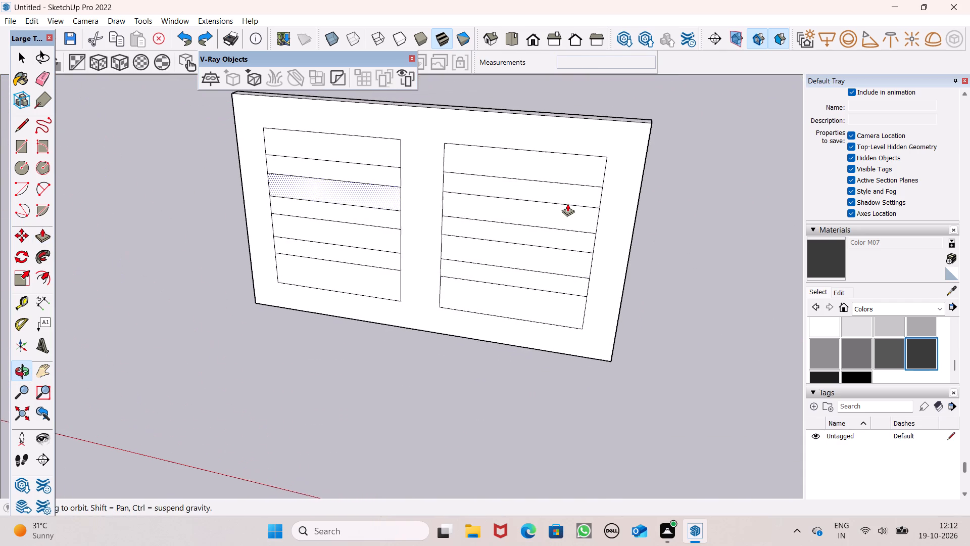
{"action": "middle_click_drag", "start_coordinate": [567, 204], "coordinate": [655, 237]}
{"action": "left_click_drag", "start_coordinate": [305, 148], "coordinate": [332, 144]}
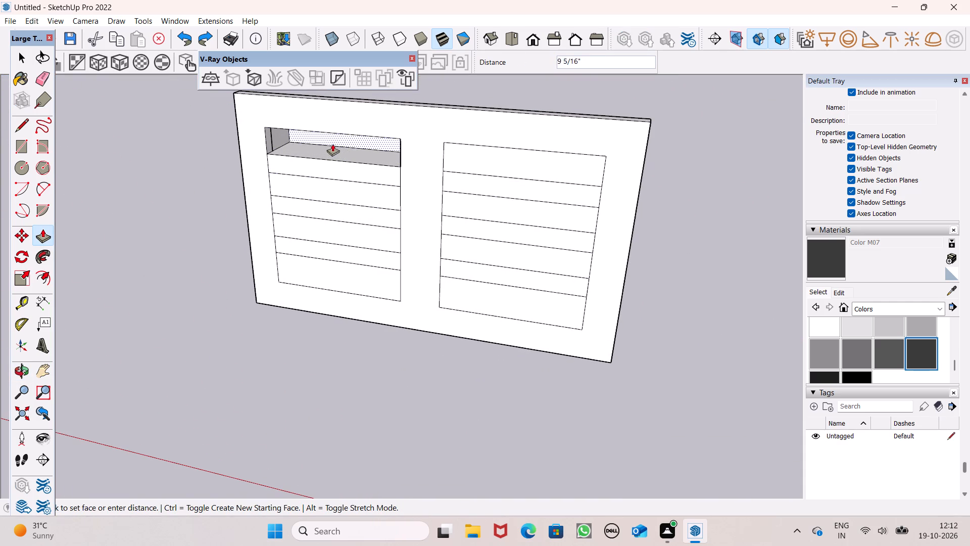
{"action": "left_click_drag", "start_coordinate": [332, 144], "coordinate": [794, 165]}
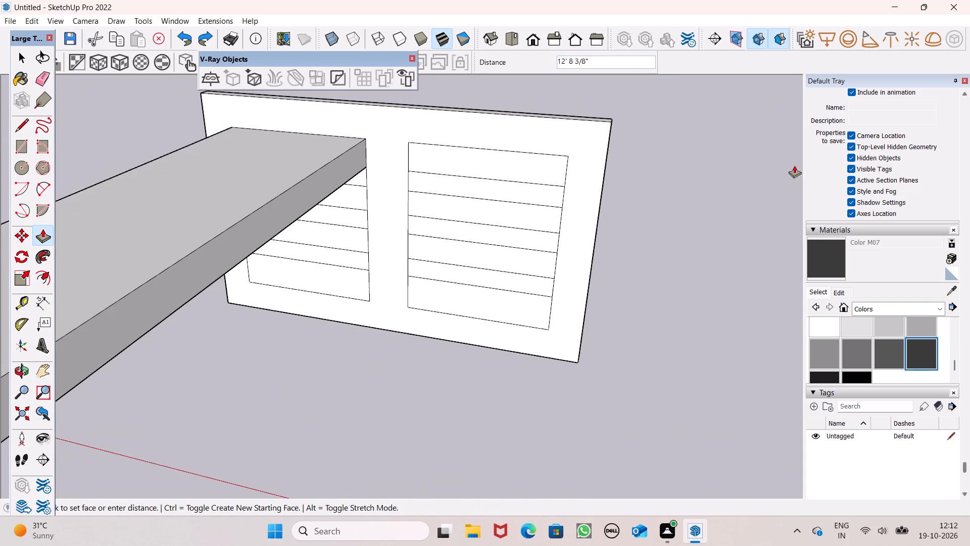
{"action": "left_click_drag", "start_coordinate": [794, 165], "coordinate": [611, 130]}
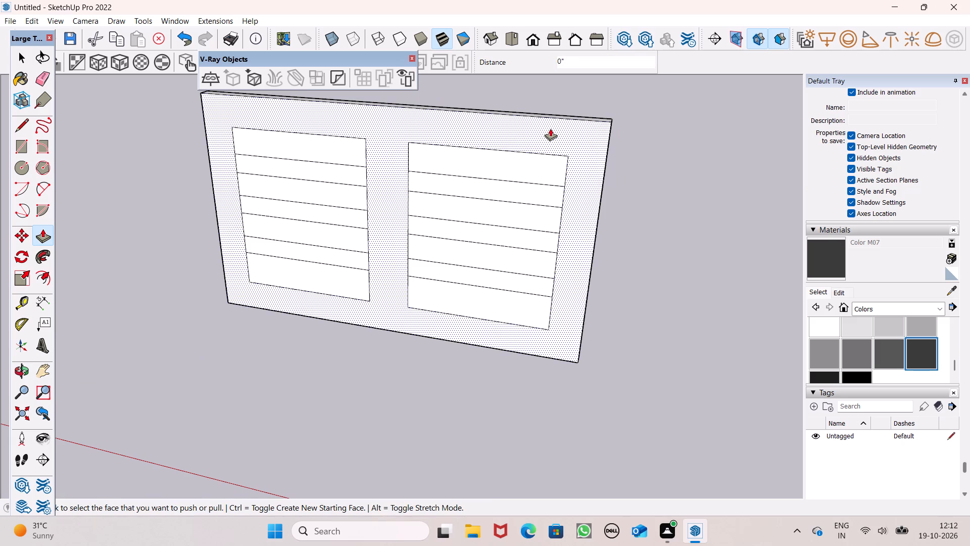
Select the entire framed panel with all its connected faces and edges and delete it.
{"action": "scroll", "coordinate": [550, 129], "scroll_direction": "down", "scroll_amount": 3}
{"action": "key", "text": "space"}
{"action": "scroll", "coordinate": [419, 123], "scroll_direction": "down", "scroll_amount": 6}
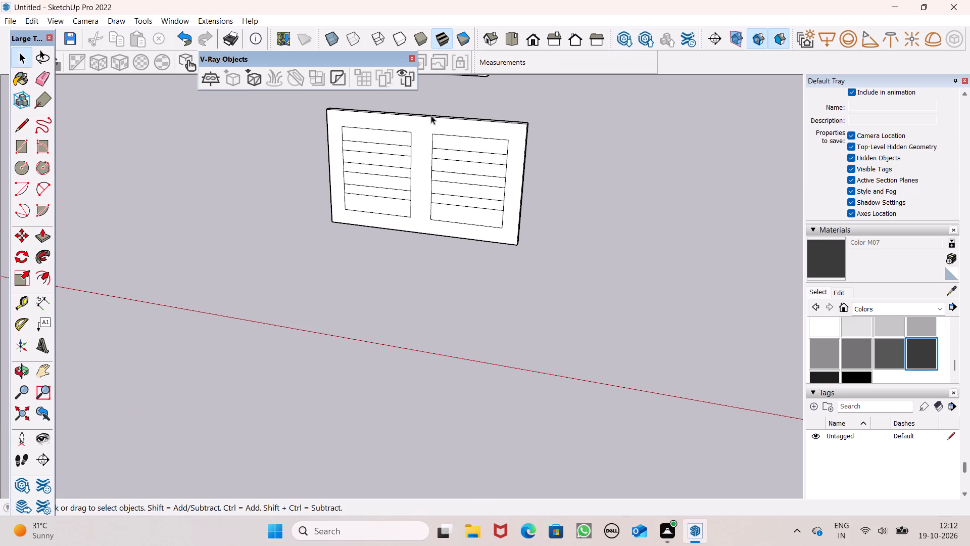
{"action": "scroll", "coordinate": [431, 132], "scroll_direction": "up", "scroll_amount": 2}
{"action": "triple_click", "coordinate": [426, 140]}
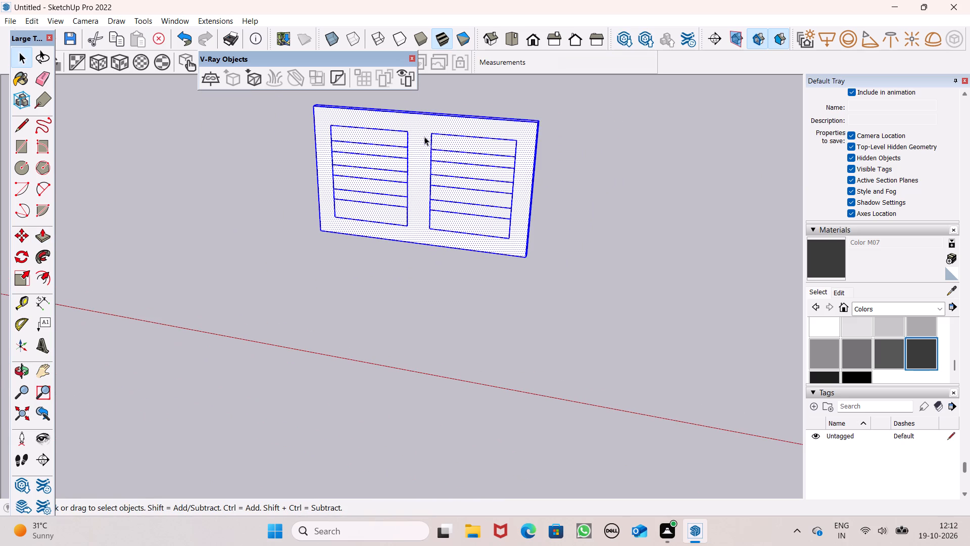
{"action": "key", "text": "Delete"}
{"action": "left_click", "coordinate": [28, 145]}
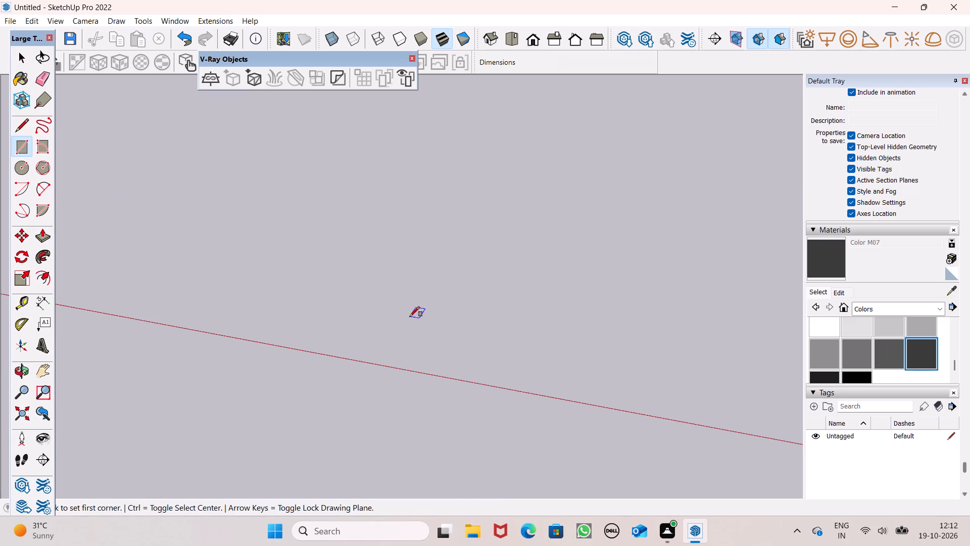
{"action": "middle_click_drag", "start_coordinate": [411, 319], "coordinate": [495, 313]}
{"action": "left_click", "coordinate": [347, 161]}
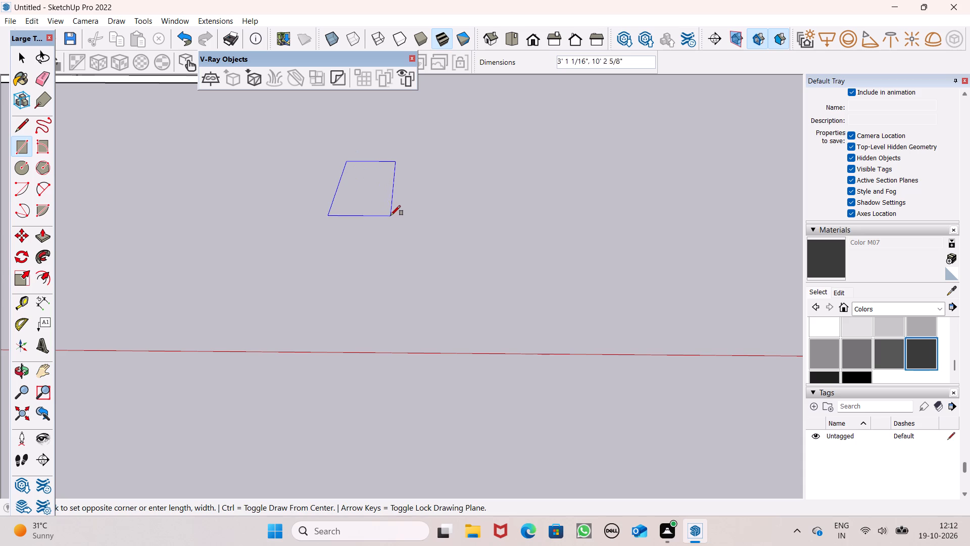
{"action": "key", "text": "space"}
Draw a new upright rectangle about 8' 9 7/8" by 4' 8 3/16" on open ground beside the house.
{"action": "middle_click_drag", "start_coordinate": [392, 213], "coordinate": [385, 192]}
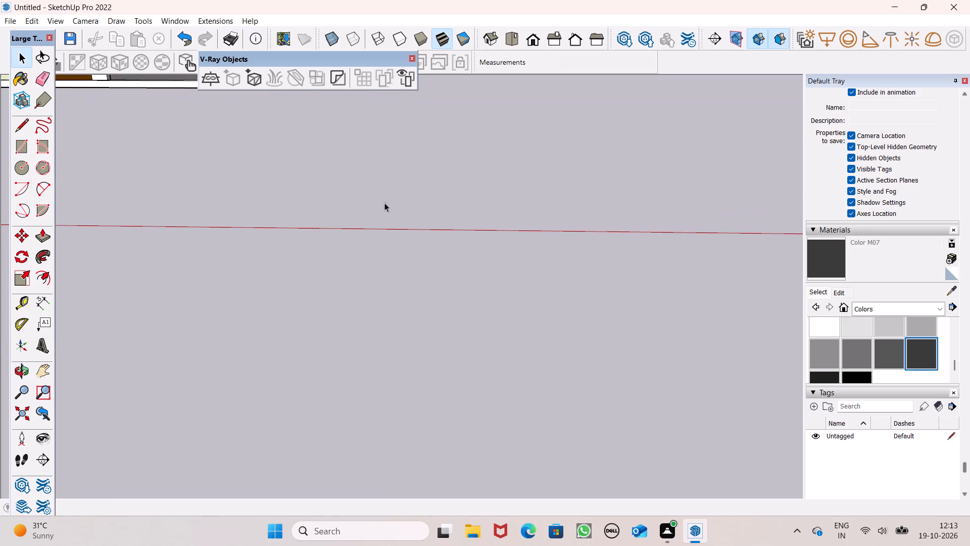
{"action": "scroll", "coordinate": [390, 220], "scroll_direction": "down", "scroll_amount": 4}
{"action": "scroll", "coordinate": [430, 229], "scroll_direction": "down", "scroll_amount": 3}
{"action": "middle_click_drag", "start_coordinate": [477, 225], "coordinate": [477, 213]}
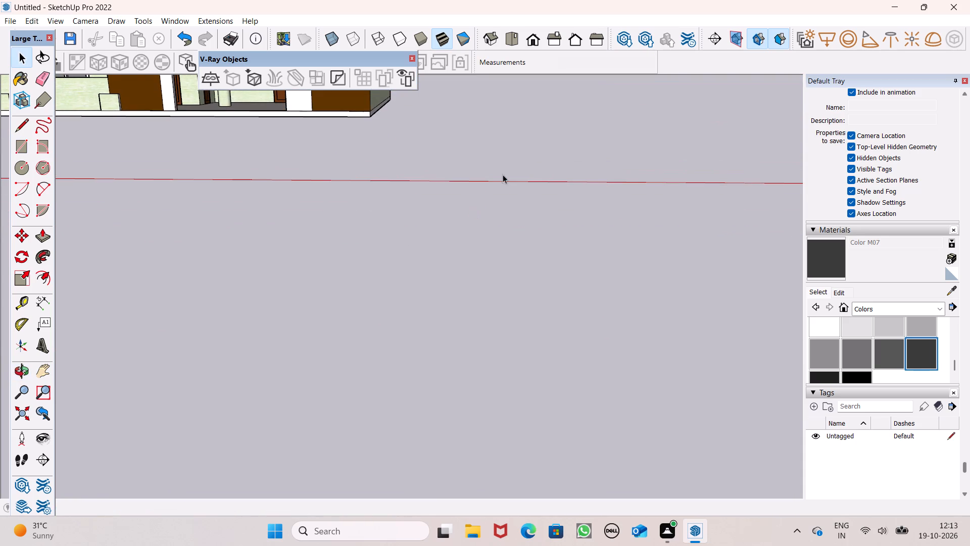
{"action": "left_click", "coordinate": [17, 144]}
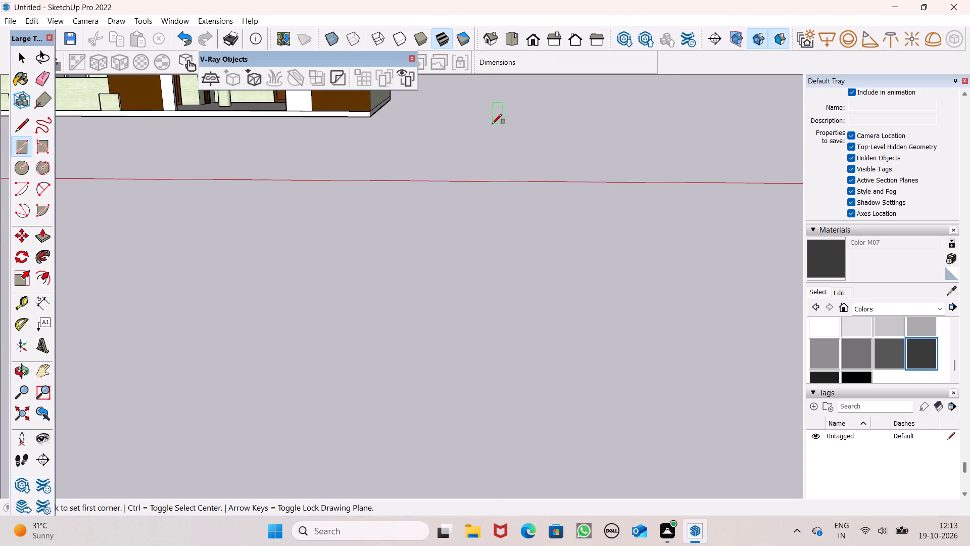
{"action": "left_click", "coordinate": [464, 93]}
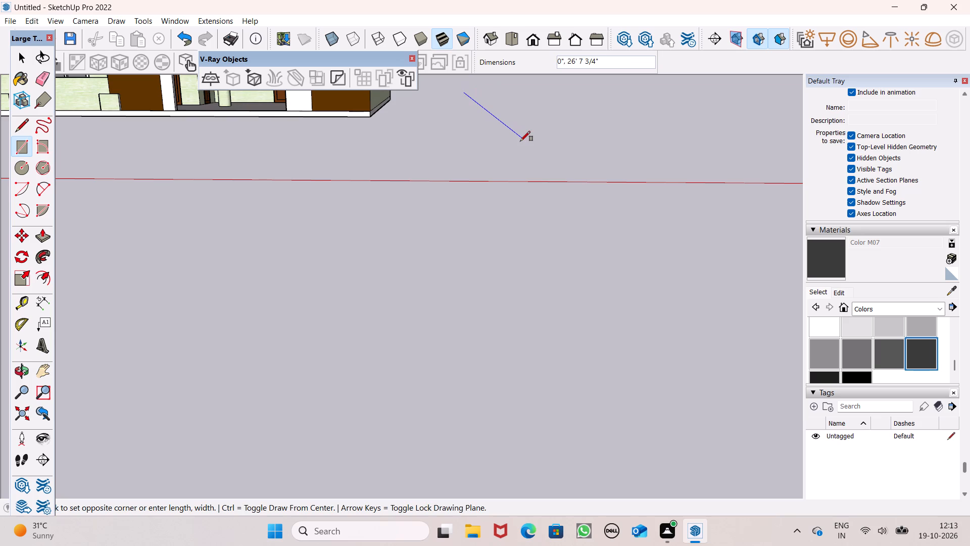
{"action": "middle_click_drag", "start_coordinate": [510, 142], "coordinate": [508, 127]}
{"action": "scroll", "coordinate": [492, 164], "scroll_direction": "down", "scroll_amount": 5}
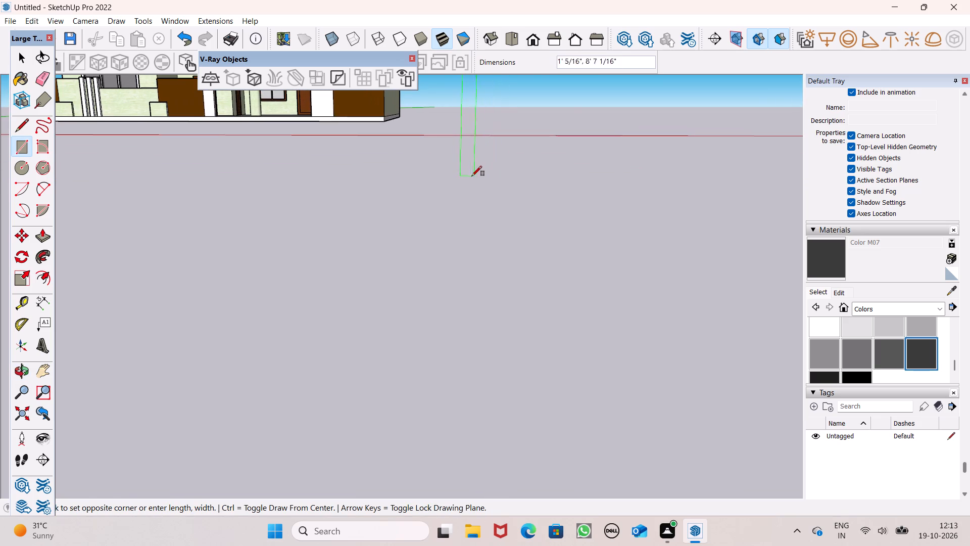
{"action": "left_click", "coordinate": [570, 128]}
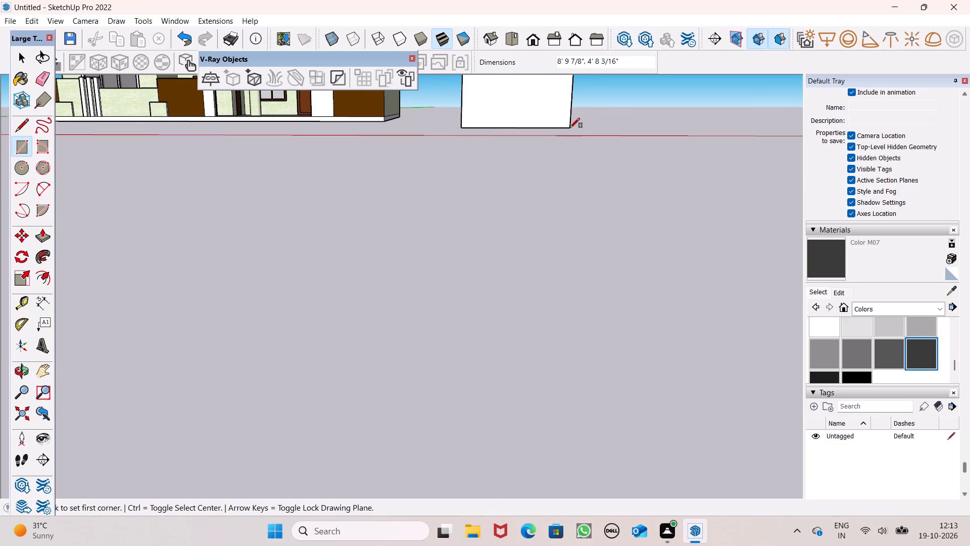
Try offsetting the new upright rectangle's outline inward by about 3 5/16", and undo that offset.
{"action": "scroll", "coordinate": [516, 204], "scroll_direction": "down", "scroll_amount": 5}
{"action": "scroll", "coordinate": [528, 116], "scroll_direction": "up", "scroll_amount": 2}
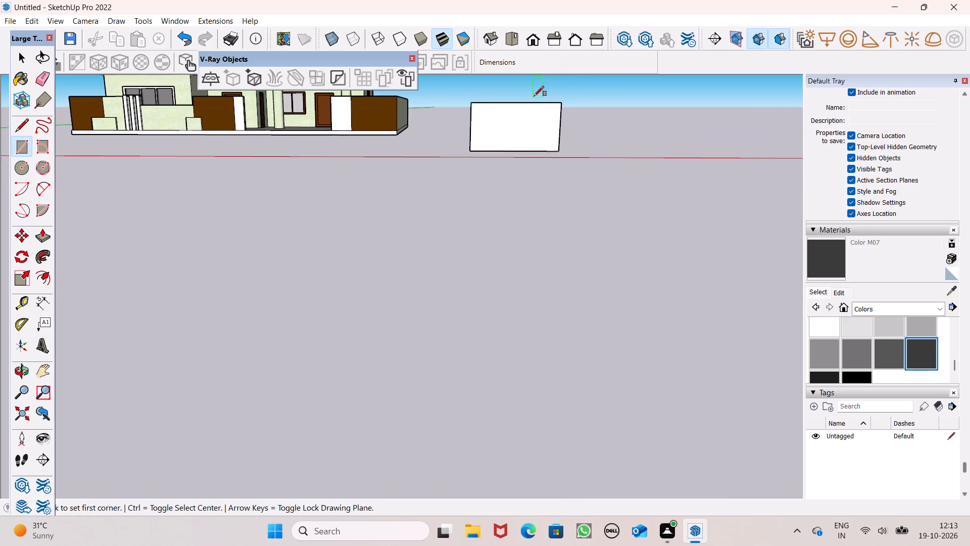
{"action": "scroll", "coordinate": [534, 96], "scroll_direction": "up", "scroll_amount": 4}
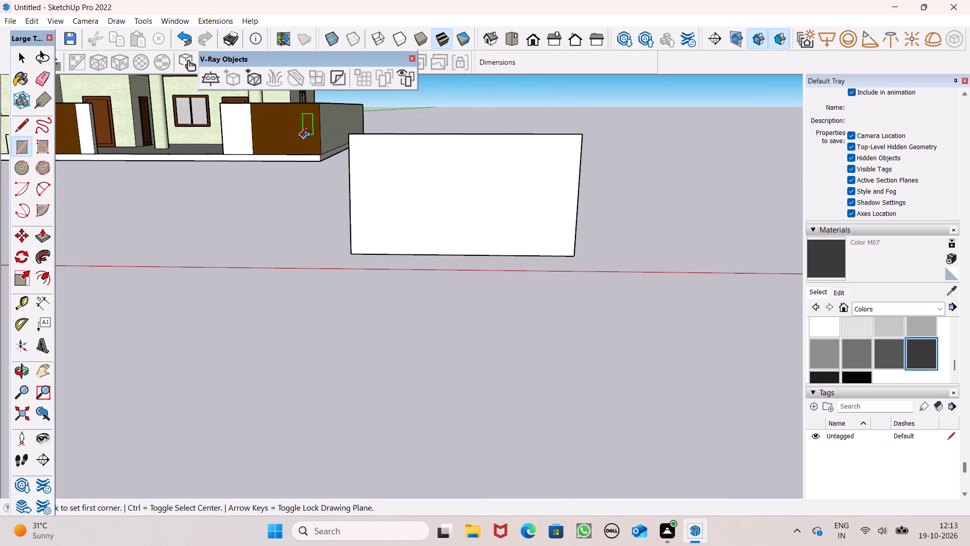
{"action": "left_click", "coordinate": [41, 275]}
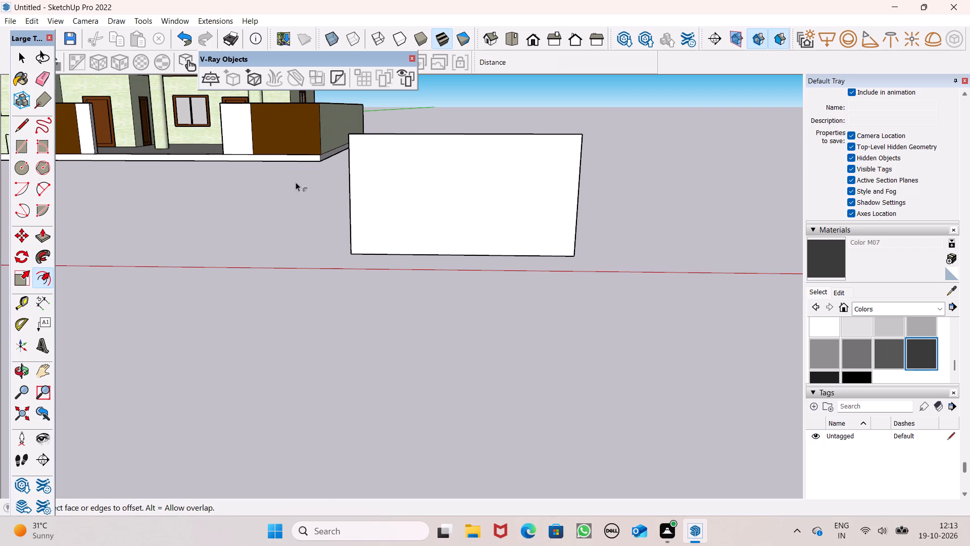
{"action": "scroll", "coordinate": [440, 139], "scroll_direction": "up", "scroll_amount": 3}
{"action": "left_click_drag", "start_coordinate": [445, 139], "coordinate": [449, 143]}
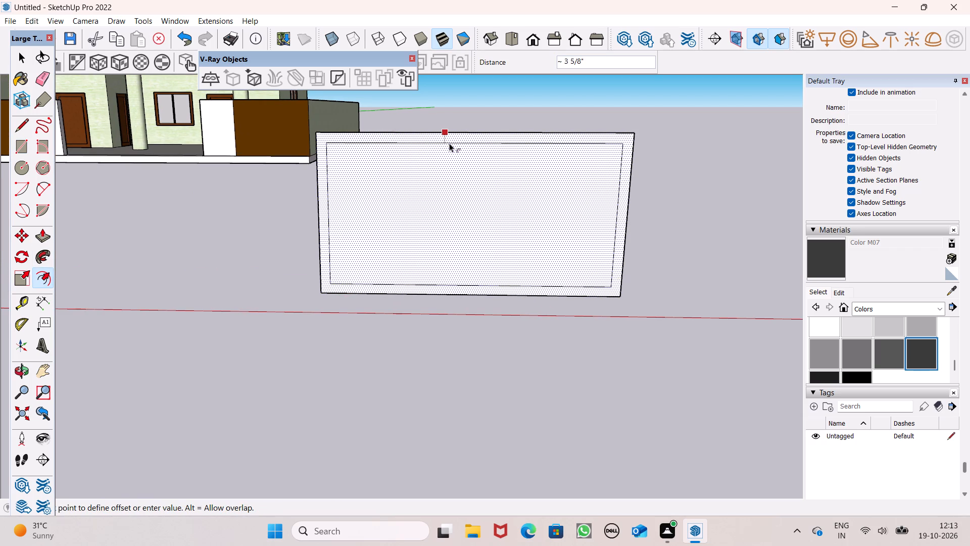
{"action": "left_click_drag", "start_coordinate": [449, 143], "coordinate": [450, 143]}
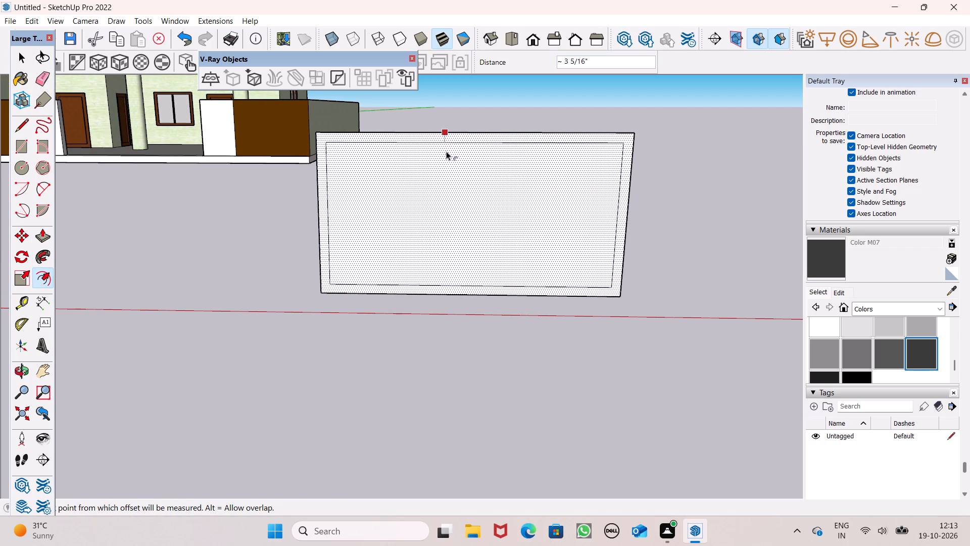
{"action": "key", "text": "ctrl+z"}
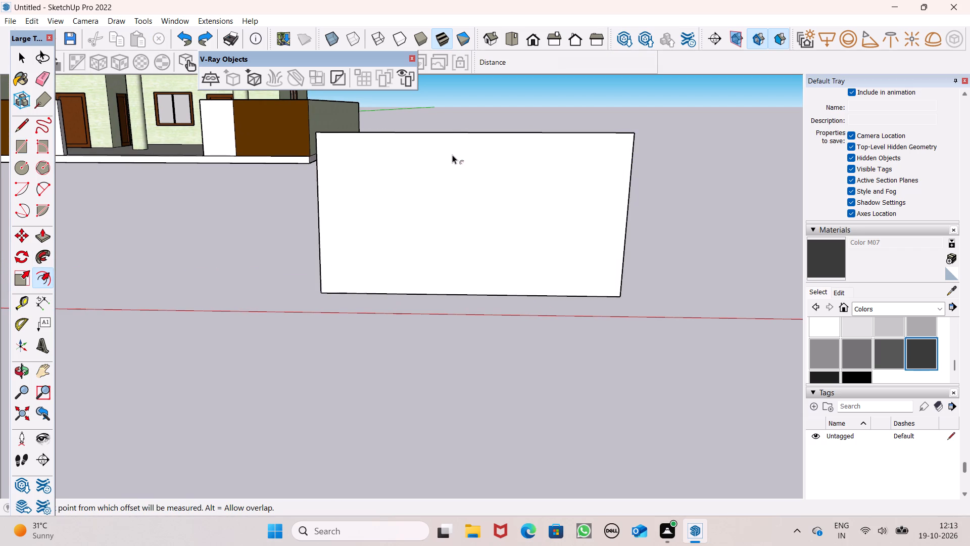
Offset the upright rectangle's outline inward by about 6 5/8" to form the frame border.
{"action": "left_click_drag", "start_coordinate": [446, 135], "coordinate": [454, 153]}
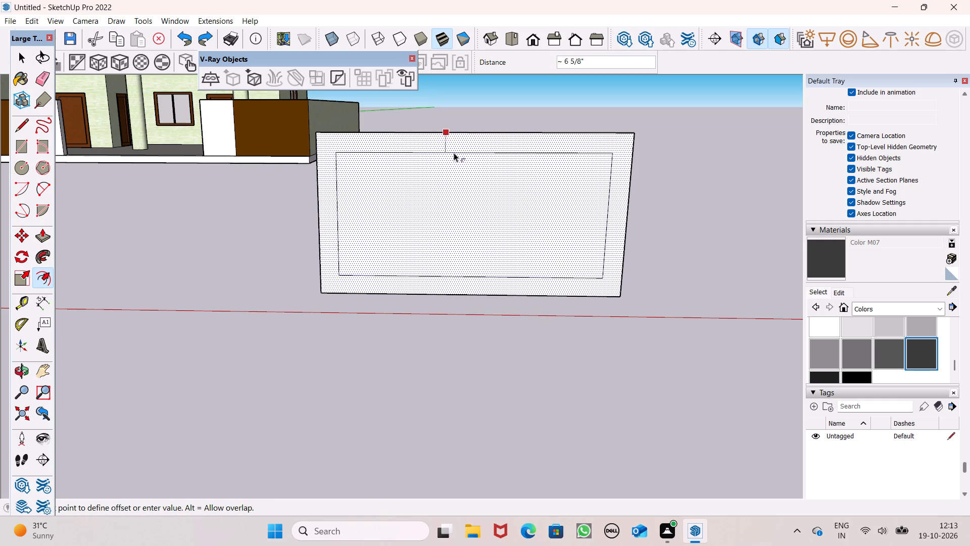
{"action": "left_click_drag", "start_coordinate": [454, 153], "coordinate": [454, 153]}
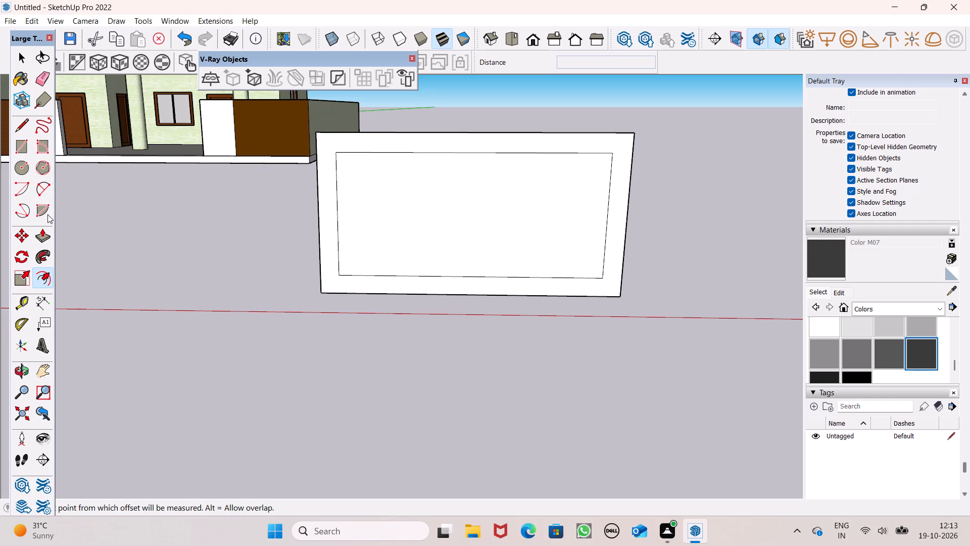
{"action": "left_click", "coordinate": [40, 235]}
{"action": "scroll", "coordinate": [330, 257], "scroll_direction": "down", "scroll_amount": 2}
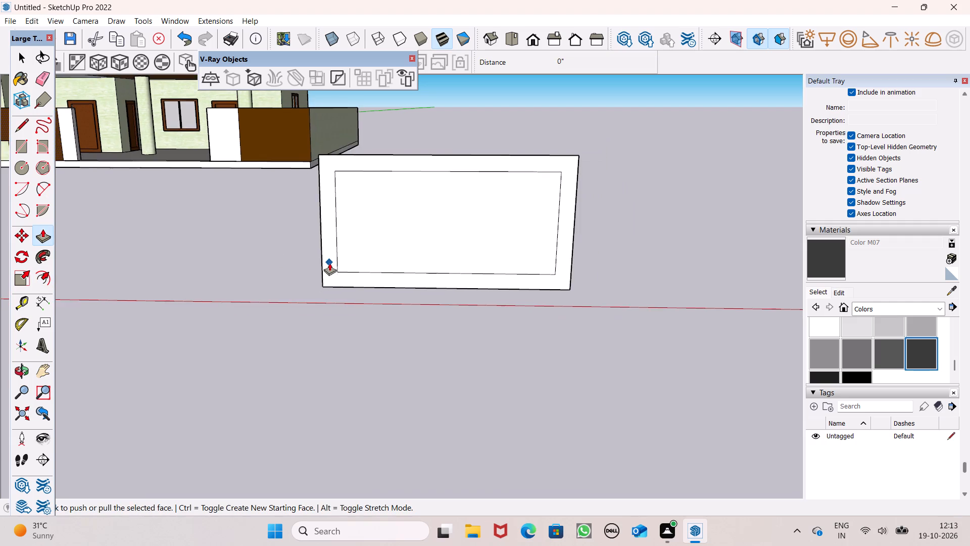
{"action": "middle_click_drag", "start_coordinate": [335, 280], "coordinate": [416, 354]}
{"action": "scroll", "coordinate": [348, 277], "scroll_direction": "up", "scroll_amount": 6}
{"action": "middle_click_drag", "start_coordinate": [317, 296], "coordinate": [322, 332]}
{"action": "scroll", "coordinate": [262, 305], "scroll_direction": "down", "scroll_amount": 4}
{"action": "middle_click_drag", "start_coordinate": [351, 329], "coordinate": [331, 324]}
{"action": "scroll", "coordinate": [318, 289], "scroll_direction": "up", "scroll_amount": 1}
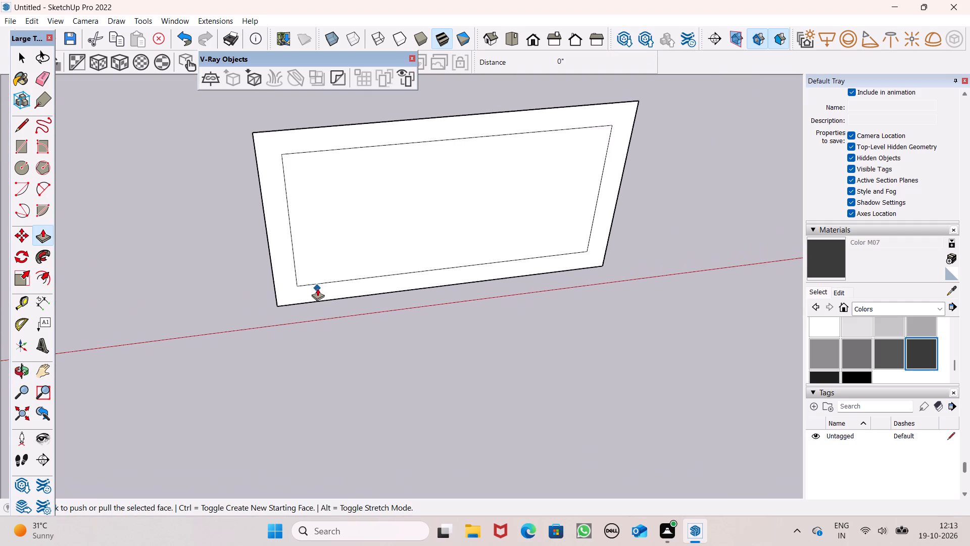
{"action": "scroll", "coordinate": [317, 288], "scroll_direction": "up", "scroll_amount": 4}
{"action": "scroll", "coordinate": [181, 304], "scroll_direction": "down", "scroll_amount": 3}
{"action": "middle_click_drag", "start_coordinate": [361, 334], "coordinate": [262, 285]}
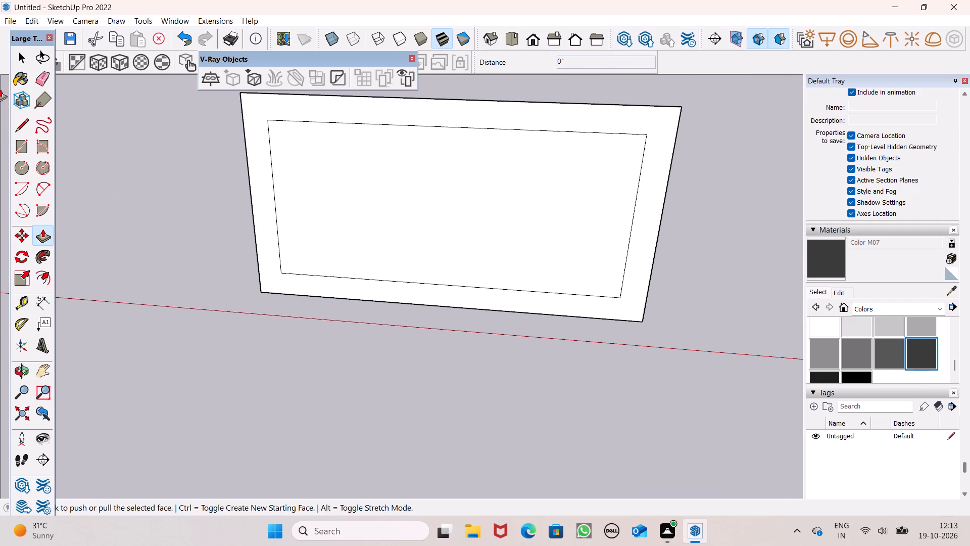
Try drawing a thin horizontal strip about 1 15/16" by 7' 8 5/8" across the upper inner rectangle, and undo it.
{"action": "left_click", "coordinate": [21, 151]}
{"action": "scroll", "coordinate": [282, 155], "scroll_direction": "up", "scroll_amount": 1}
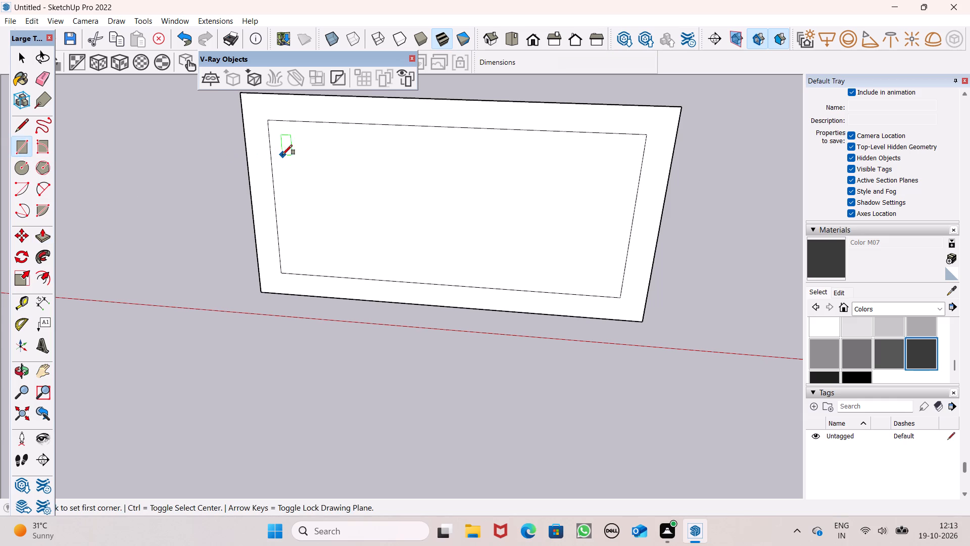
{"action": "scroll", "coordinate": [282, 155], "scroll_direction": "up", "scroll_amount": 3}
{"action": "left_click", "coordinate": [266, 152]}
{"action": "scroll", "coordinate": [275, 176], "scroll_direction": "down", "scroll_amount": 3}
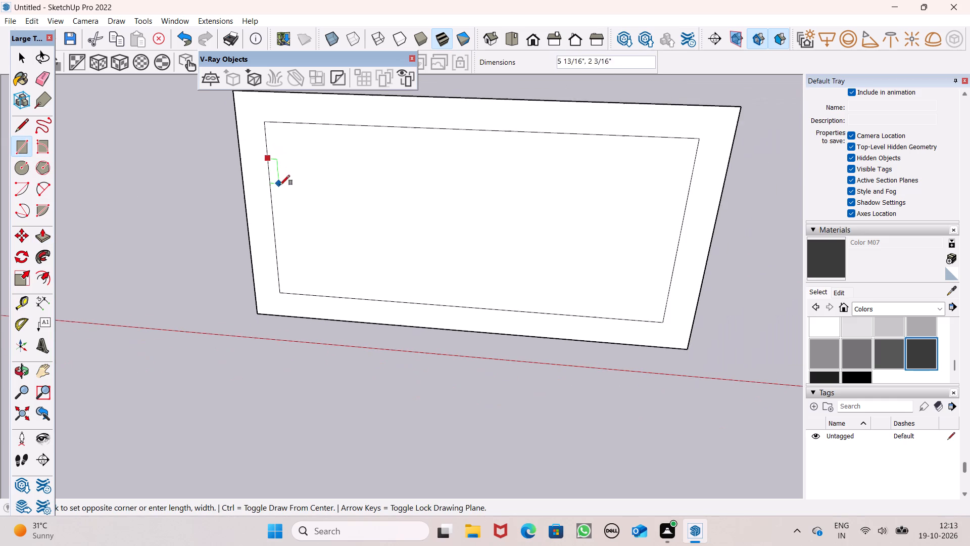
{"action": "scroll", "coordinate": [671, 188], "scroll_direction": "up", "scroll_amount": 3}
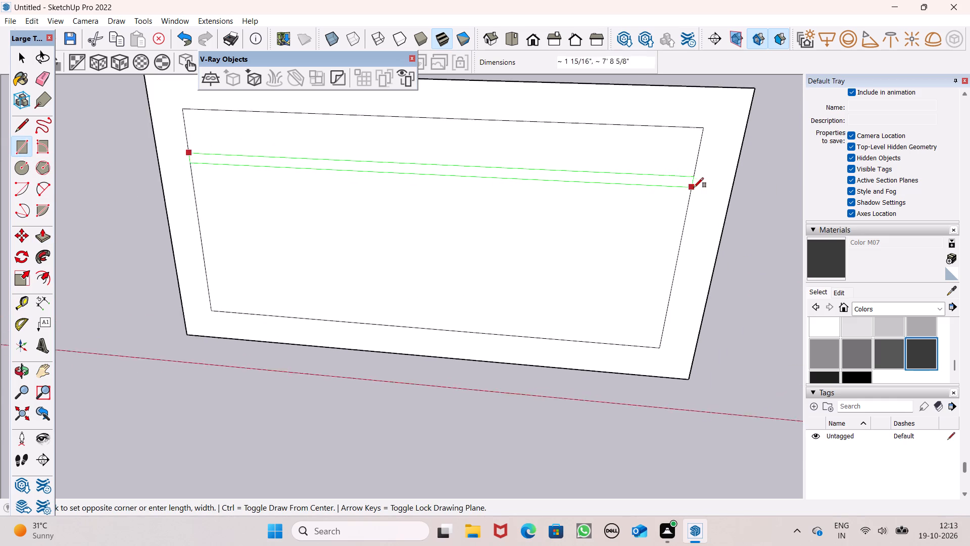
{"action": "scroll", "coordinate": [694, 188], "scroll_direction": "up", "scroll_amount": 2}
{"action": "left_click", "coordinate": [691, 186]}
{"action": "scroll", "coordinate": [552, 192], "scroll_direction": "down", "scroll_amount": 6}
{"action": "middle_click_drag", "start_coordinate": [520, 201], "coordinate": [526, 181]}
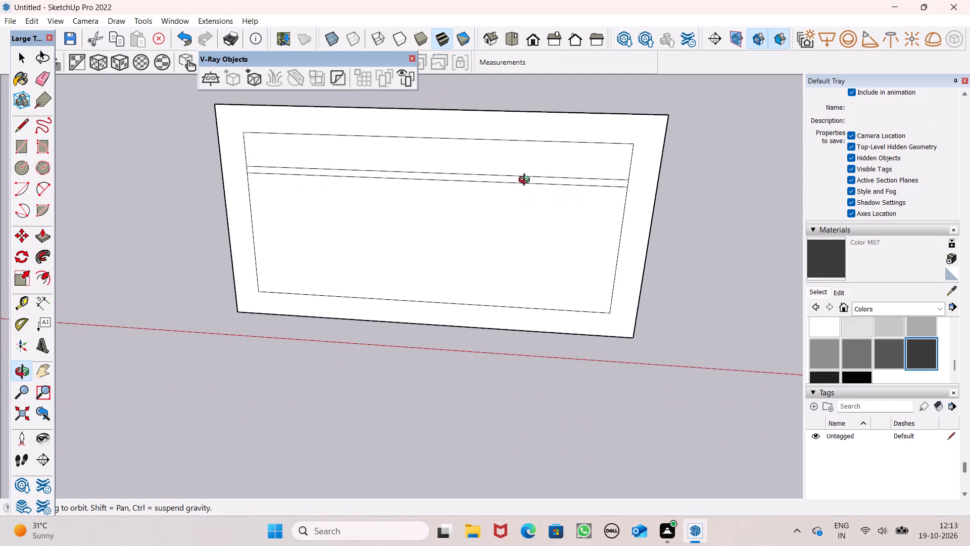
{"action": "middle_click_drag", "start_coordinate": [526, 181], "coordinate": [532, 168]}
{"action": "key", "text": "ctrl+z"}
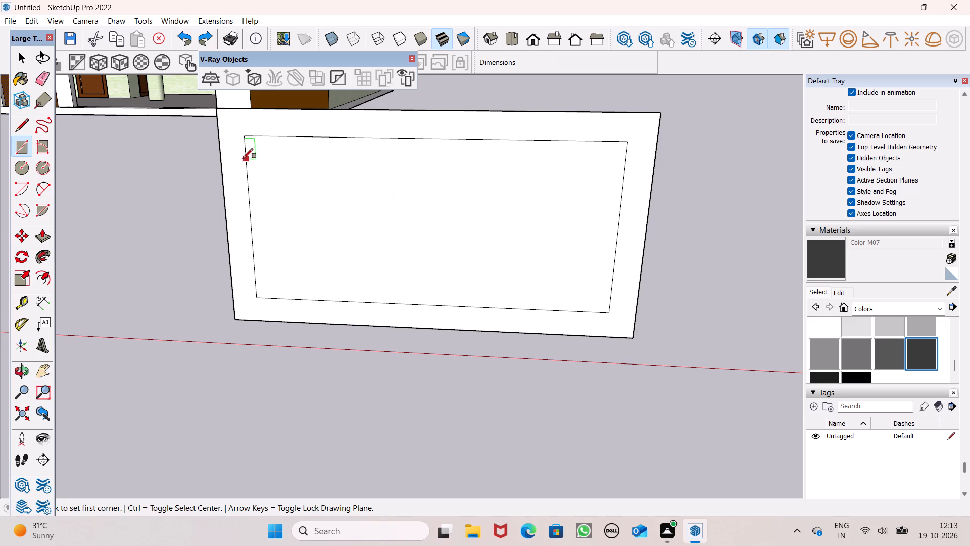
Draw a horizontal strip about 5" high and 7' 8 5/8" long across the upper part of the inner rectangle.
{"action": "scroll", "coordinate": [252, 179], "scroll_direction": "up", "scroll_amount": 2}
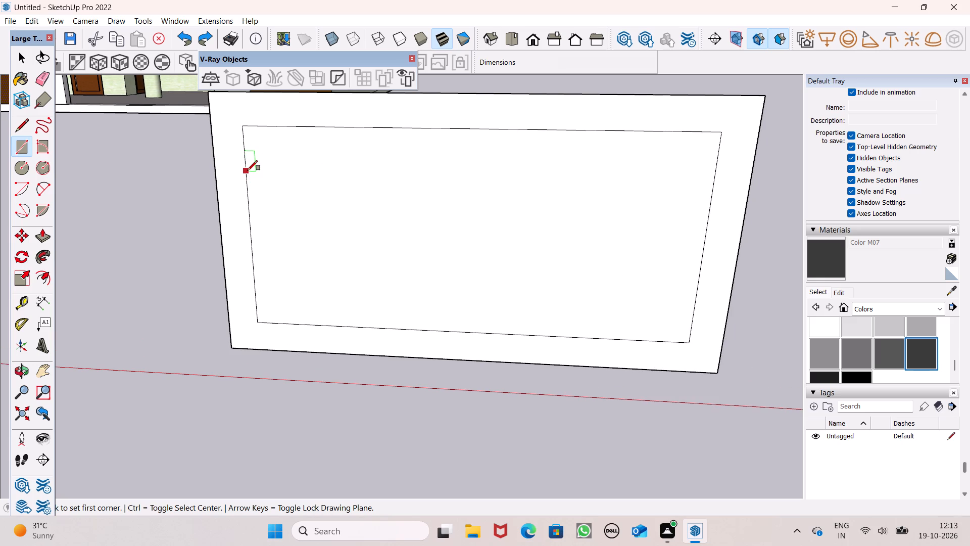
{"action": "left_click", "coordinate": [248, 165]}
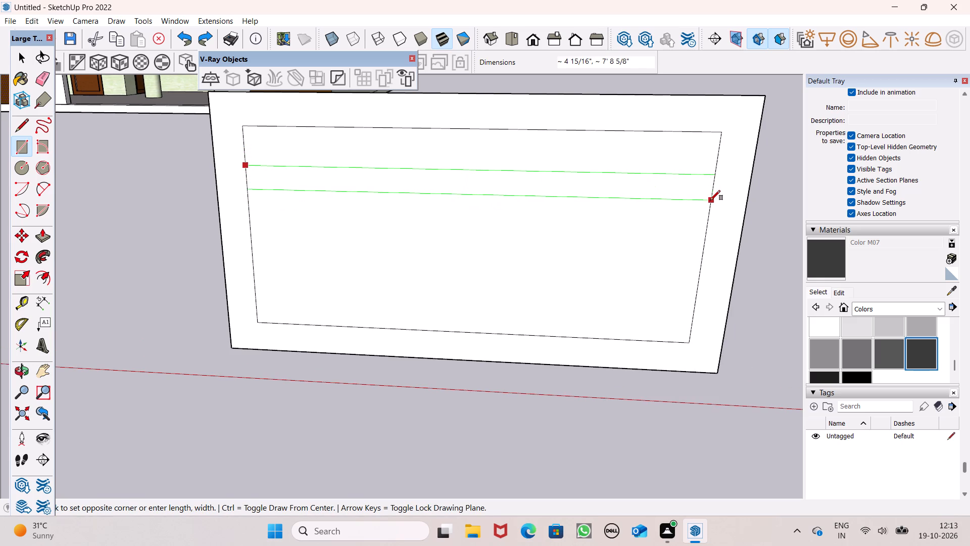
{"action": "left_click", "coordinate": [711, 198]}
{"action": "key", "text": "space"}
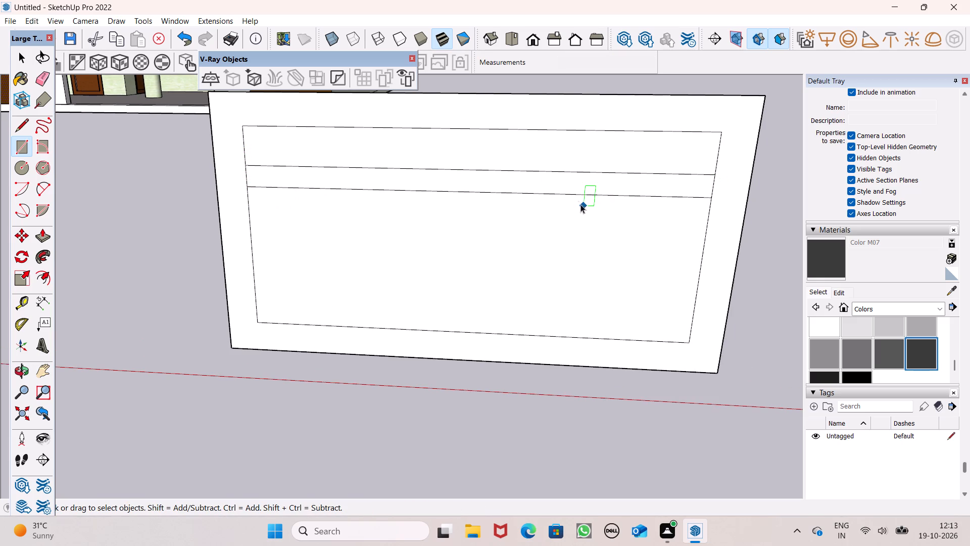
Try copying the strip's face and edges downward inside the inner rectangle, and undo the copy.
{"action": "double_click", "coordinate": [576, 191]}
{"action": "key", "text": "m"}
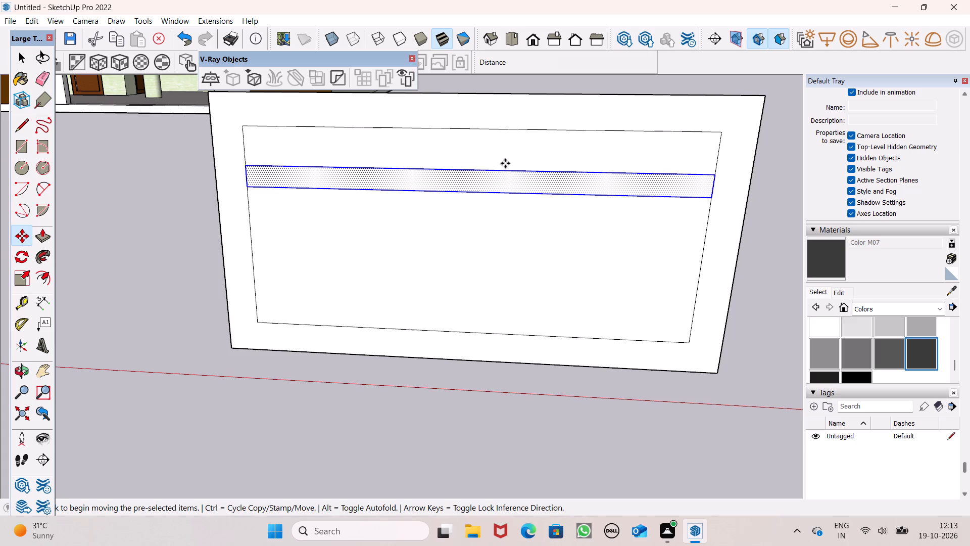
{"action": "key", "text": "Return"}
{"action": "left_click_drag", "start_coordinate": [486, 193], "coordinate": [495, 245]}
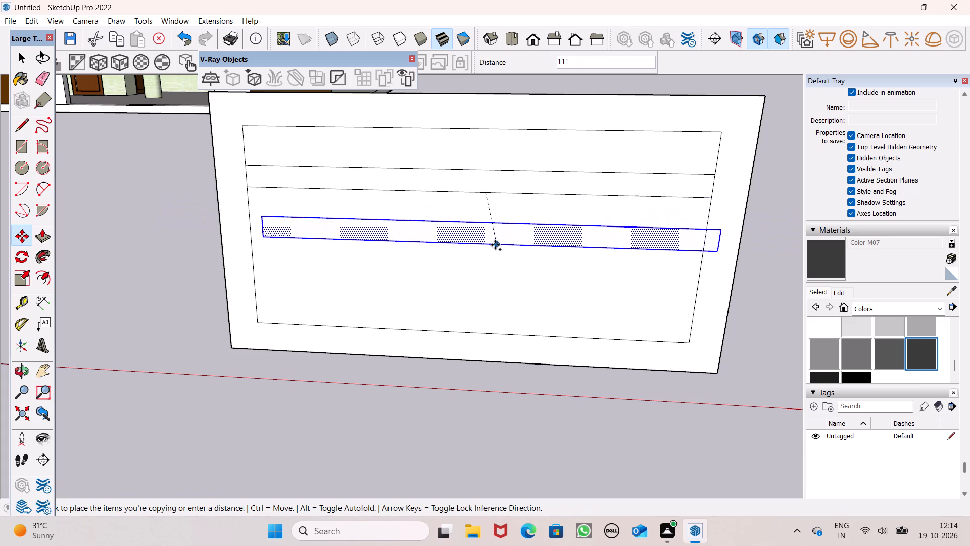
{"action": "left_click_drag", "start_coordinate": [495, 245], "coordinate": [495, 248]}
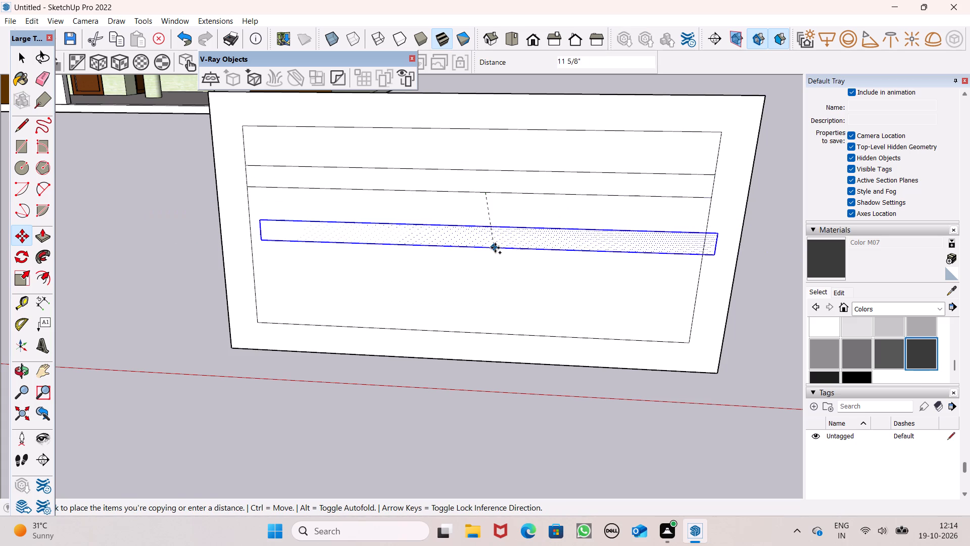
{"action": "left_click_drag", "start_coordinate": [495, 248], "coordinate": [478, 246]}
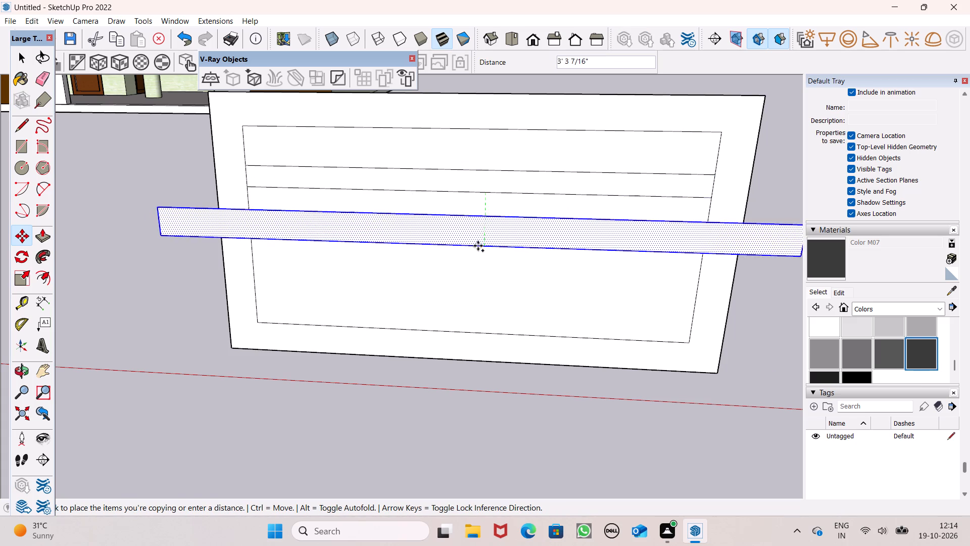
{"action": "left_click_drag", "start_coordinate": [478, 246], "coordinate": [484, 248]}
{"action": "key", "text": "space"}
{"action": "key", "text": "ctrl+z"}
Select the strip with its edges and copy it straight down to form a second strip across the inner rectangle.
{"action": "scroll", "coordinate": [429, 194], "scroll_direction": "up", "scroll_amount": 1}
{"action": "middle_click_drag", "start_coordinate": [429, 195], "coordinate": [429, 197]}
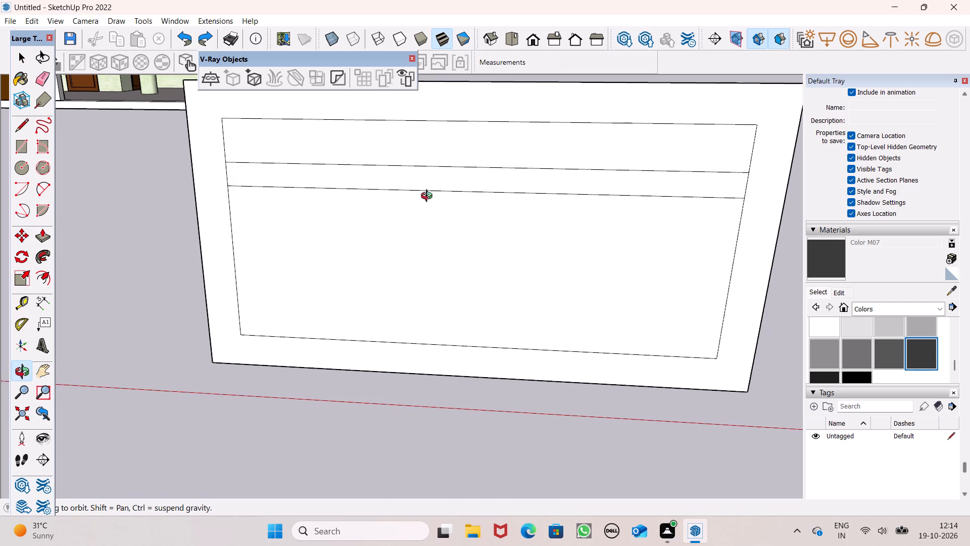
{"action": "middle_click_drag", "start_coordinate": [429, 197], "coordinate": [438, 126]}
{"action": "double_click", "coordinate": [451, 184]}
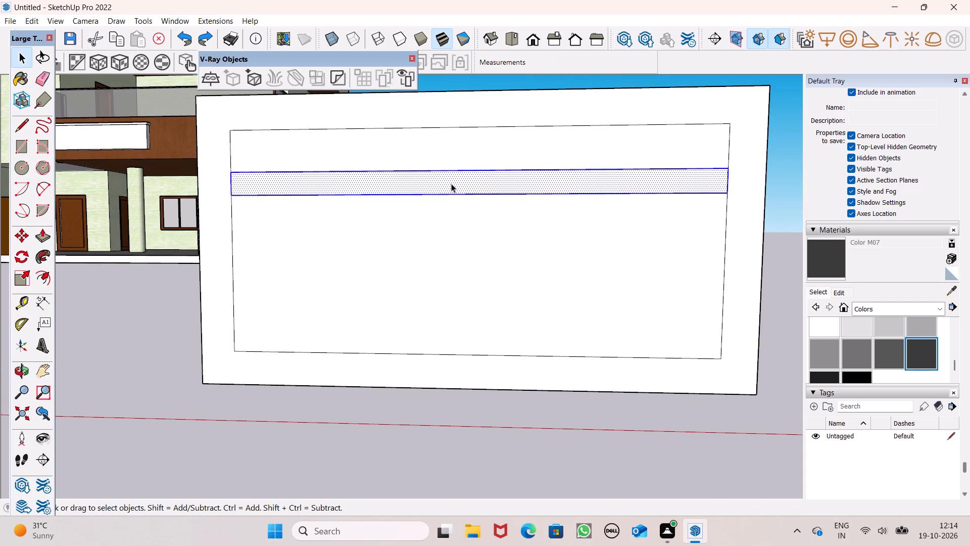
{"action": "key", "text": "m"}
{"action": "key", "text": "Return"}
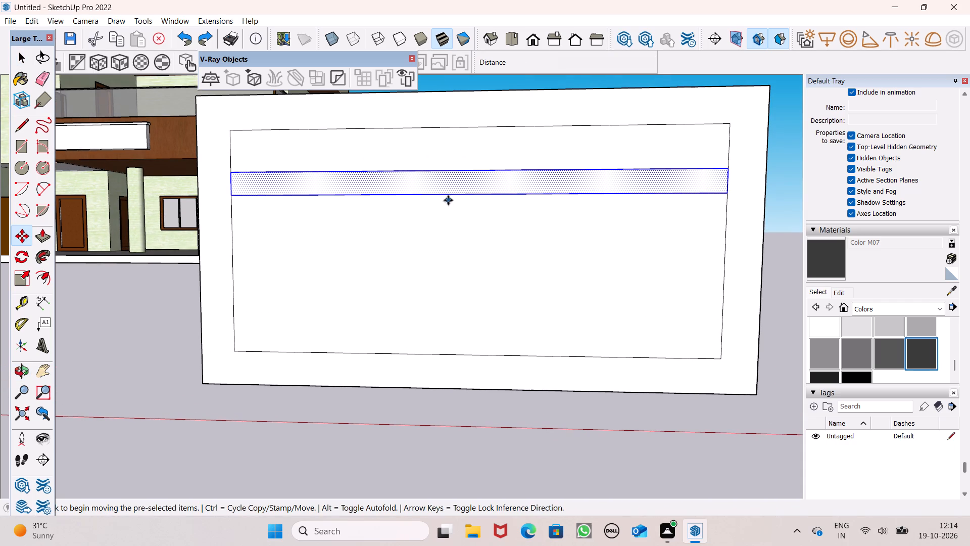
{"action": "left_click_drag", "start_coordinate": [455, 195], "coordinate": [467, 243]}
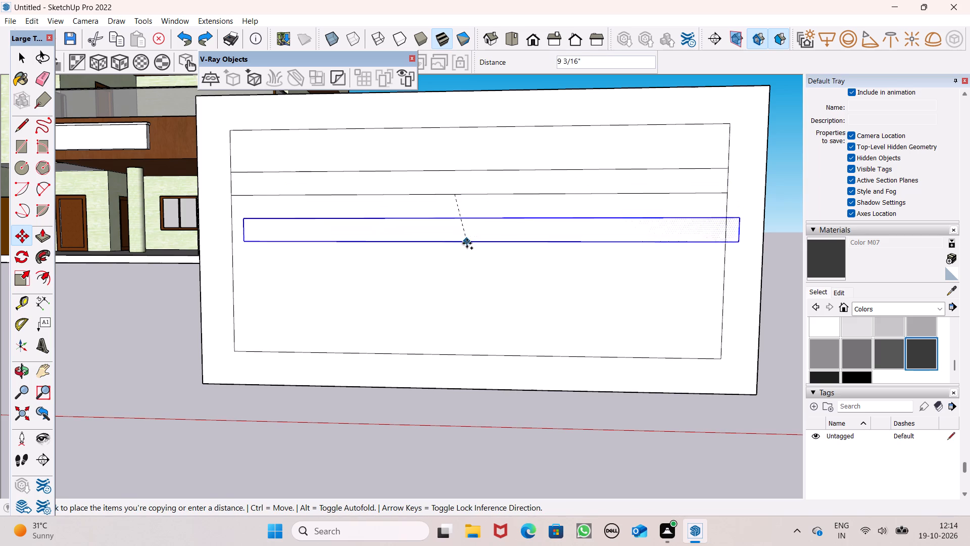
{"action": "left_click_drag", "start_coordinate": [467, 243], "coordinate": [461, 252]}
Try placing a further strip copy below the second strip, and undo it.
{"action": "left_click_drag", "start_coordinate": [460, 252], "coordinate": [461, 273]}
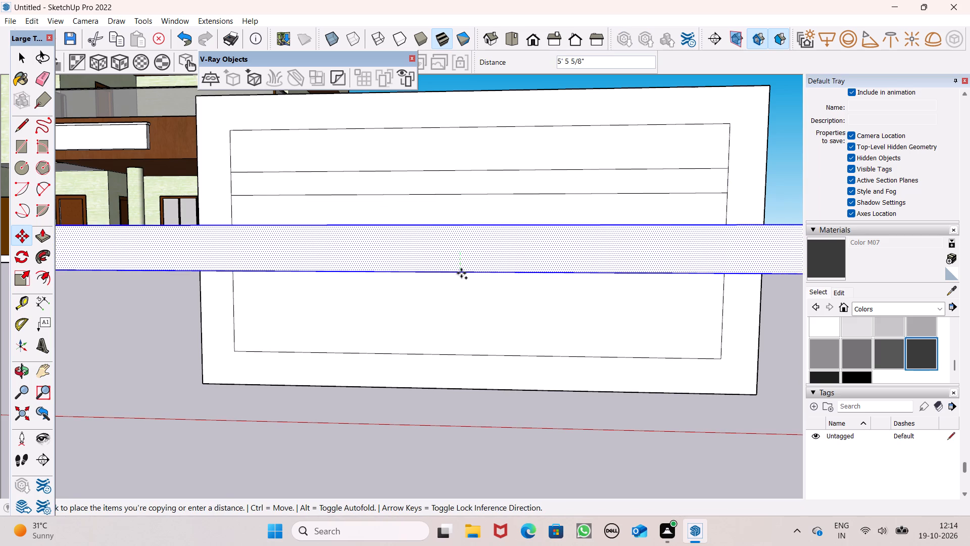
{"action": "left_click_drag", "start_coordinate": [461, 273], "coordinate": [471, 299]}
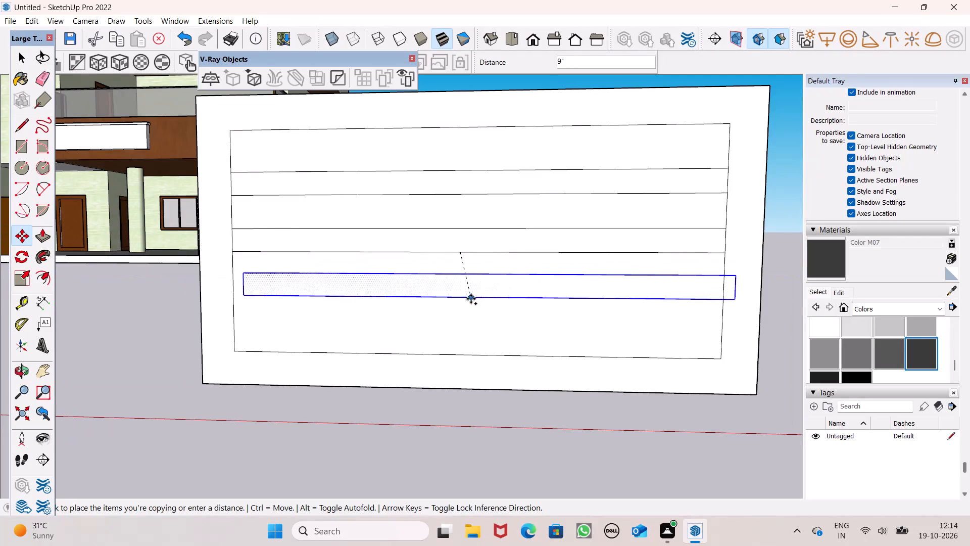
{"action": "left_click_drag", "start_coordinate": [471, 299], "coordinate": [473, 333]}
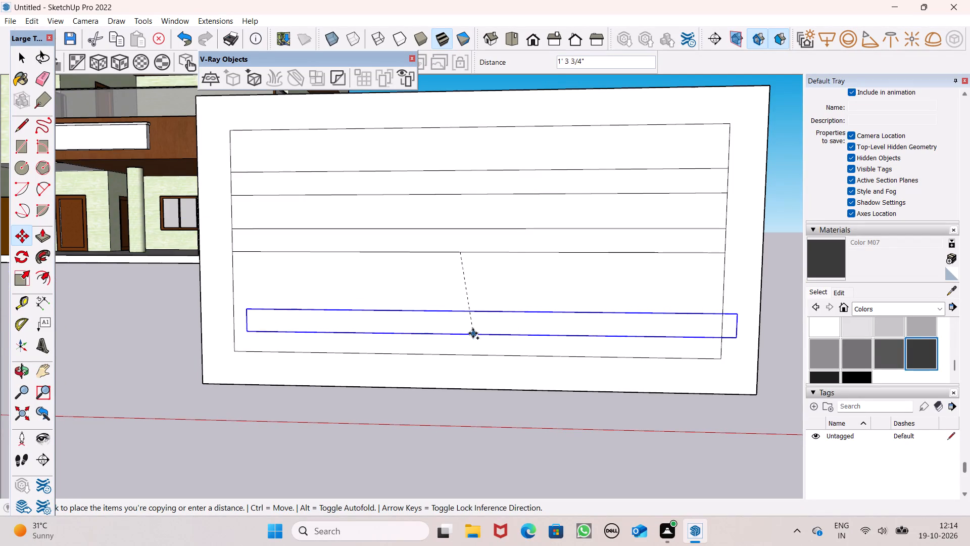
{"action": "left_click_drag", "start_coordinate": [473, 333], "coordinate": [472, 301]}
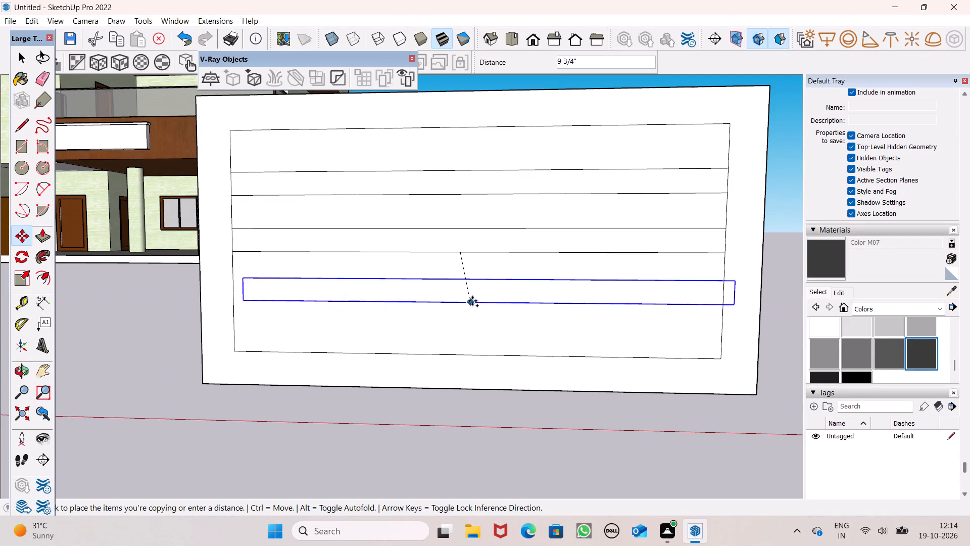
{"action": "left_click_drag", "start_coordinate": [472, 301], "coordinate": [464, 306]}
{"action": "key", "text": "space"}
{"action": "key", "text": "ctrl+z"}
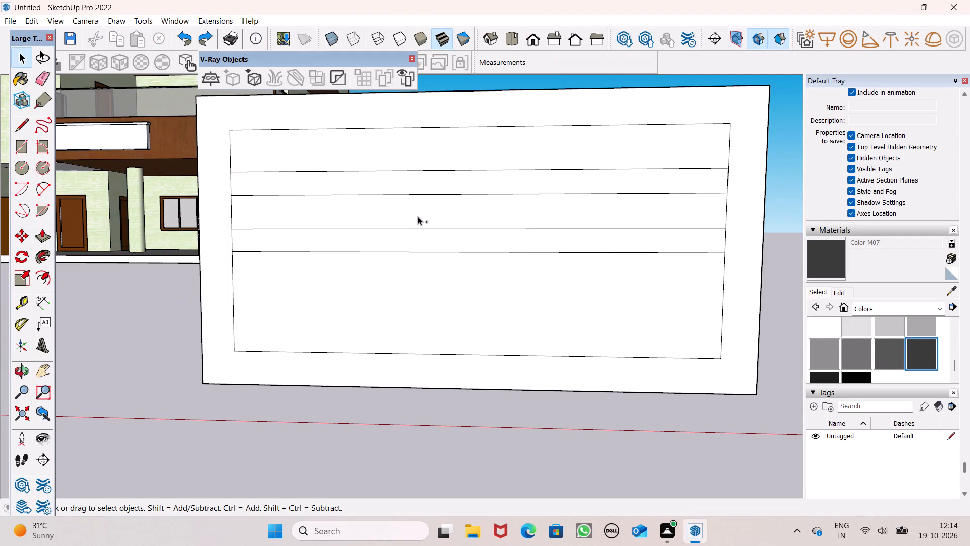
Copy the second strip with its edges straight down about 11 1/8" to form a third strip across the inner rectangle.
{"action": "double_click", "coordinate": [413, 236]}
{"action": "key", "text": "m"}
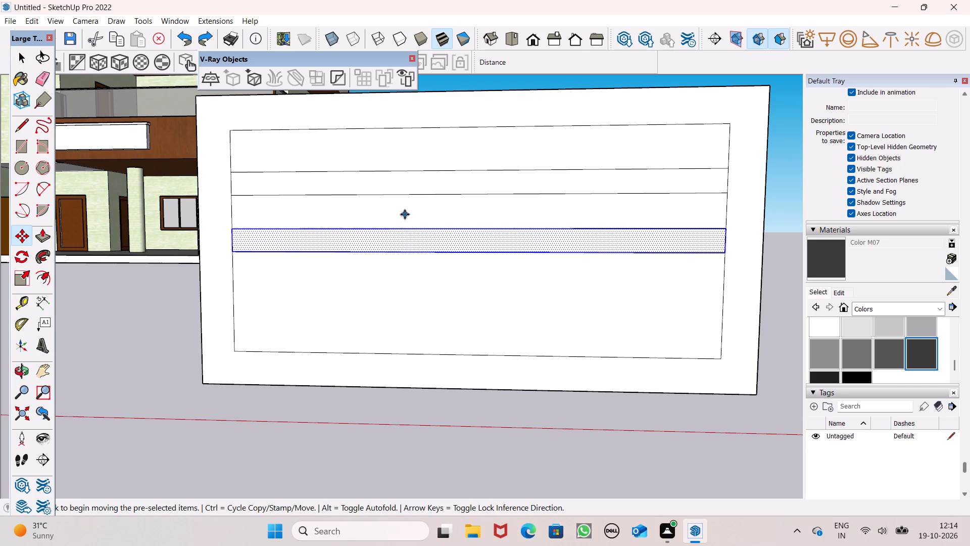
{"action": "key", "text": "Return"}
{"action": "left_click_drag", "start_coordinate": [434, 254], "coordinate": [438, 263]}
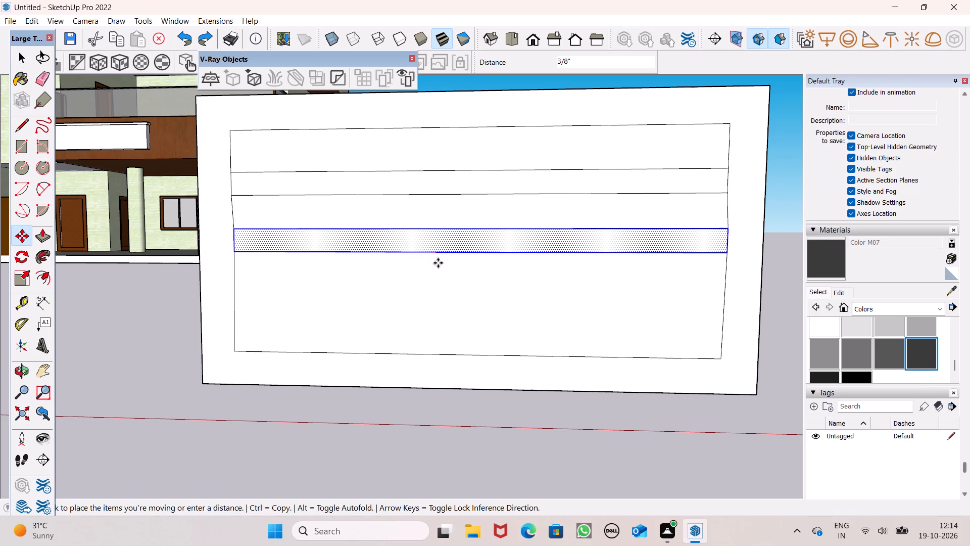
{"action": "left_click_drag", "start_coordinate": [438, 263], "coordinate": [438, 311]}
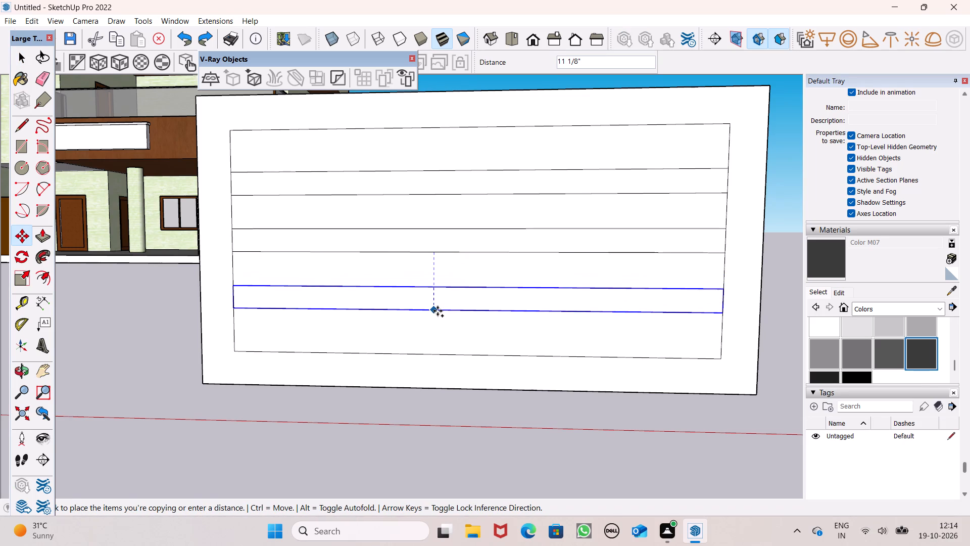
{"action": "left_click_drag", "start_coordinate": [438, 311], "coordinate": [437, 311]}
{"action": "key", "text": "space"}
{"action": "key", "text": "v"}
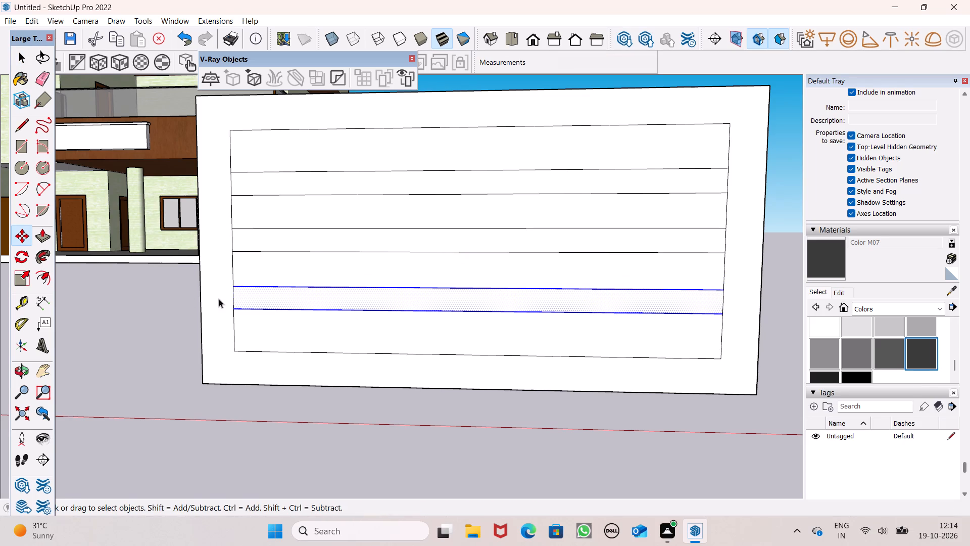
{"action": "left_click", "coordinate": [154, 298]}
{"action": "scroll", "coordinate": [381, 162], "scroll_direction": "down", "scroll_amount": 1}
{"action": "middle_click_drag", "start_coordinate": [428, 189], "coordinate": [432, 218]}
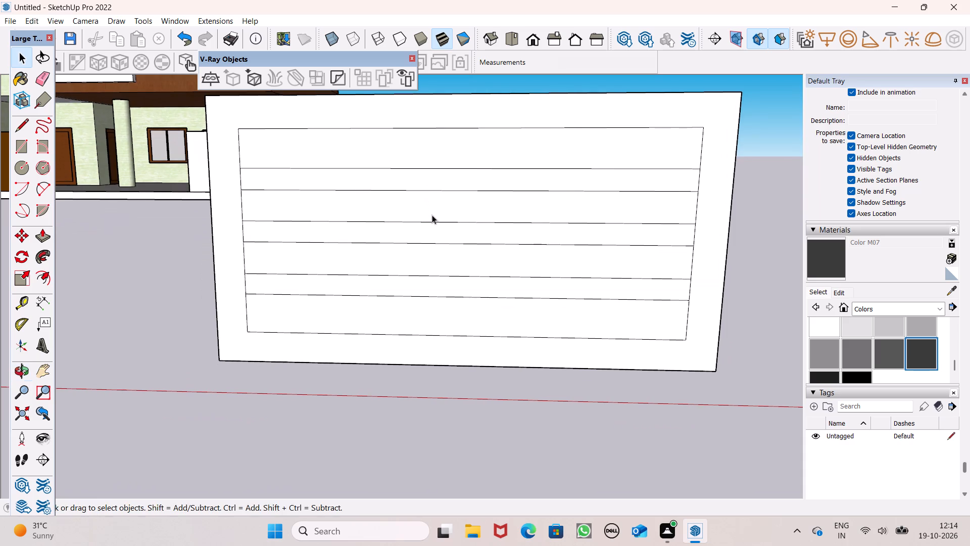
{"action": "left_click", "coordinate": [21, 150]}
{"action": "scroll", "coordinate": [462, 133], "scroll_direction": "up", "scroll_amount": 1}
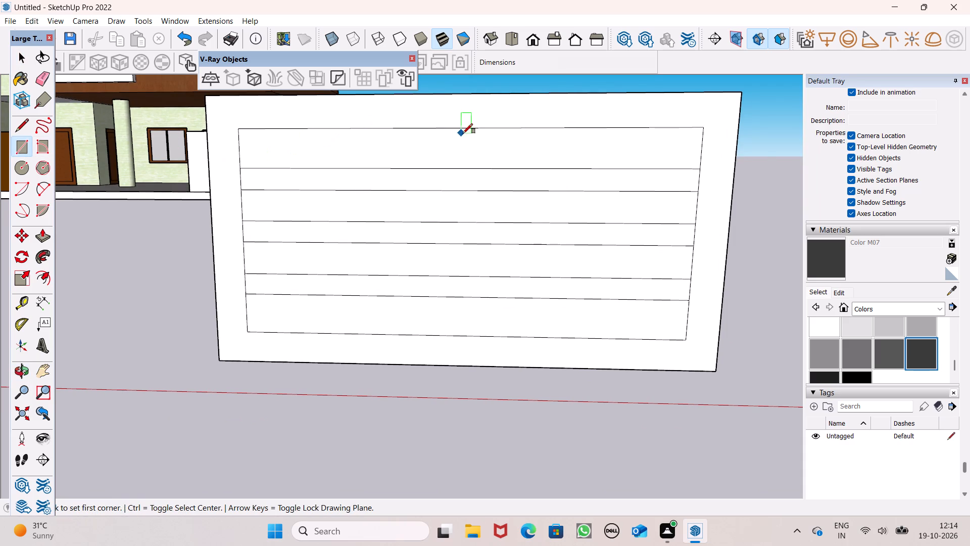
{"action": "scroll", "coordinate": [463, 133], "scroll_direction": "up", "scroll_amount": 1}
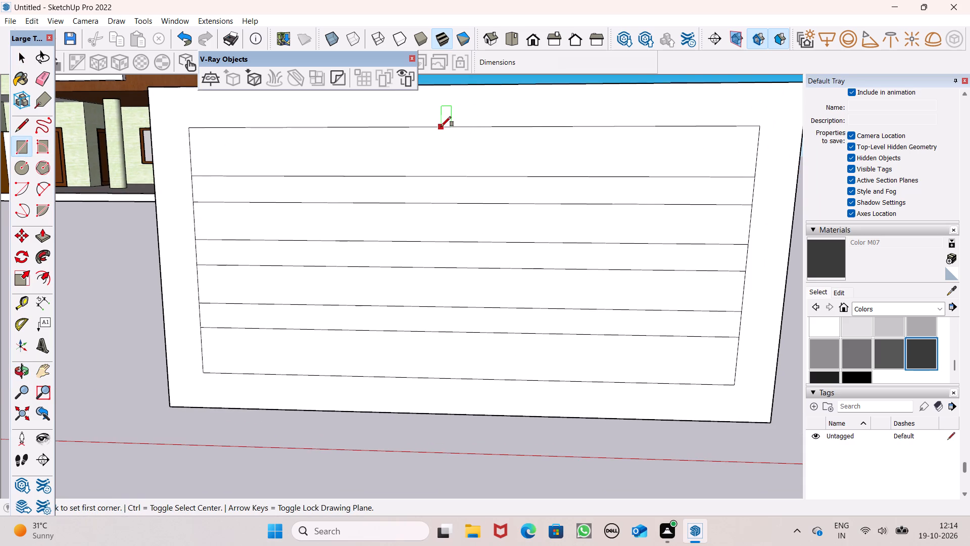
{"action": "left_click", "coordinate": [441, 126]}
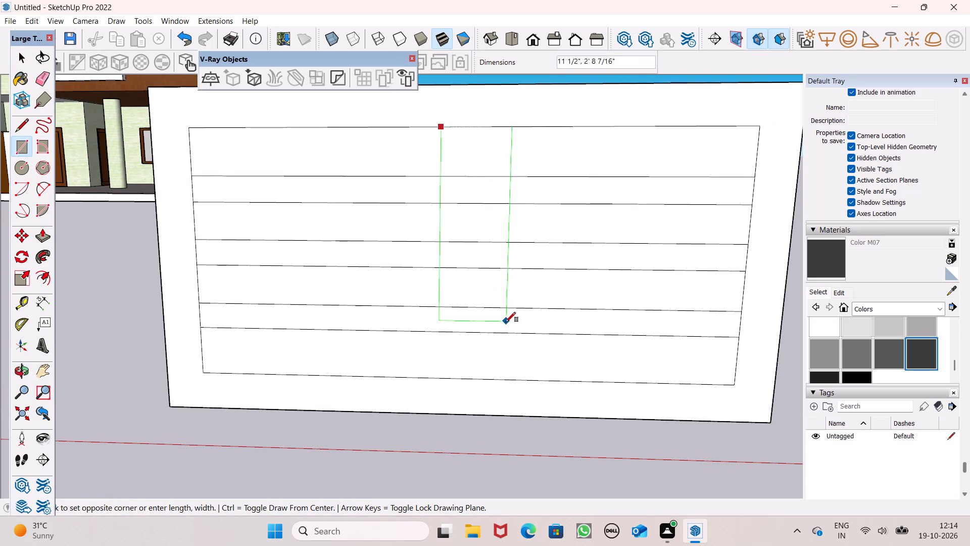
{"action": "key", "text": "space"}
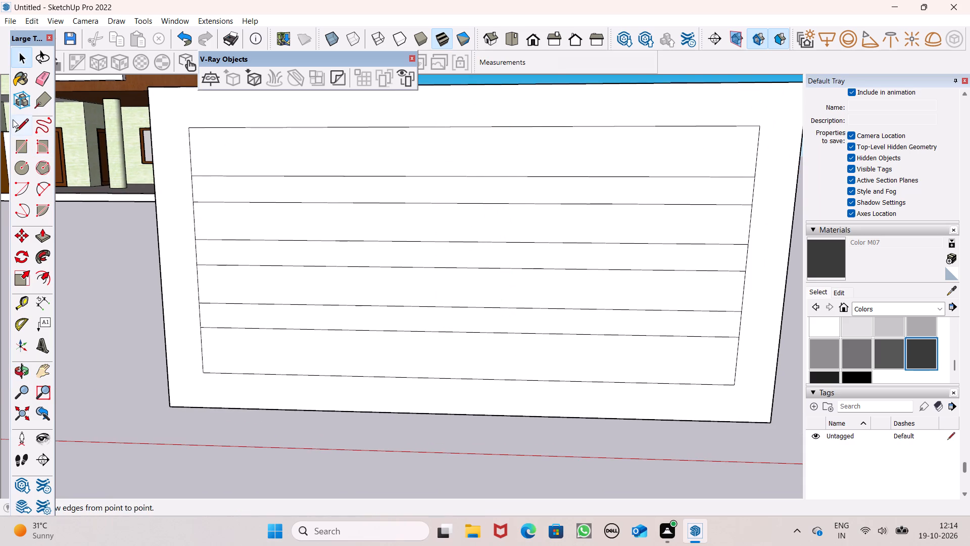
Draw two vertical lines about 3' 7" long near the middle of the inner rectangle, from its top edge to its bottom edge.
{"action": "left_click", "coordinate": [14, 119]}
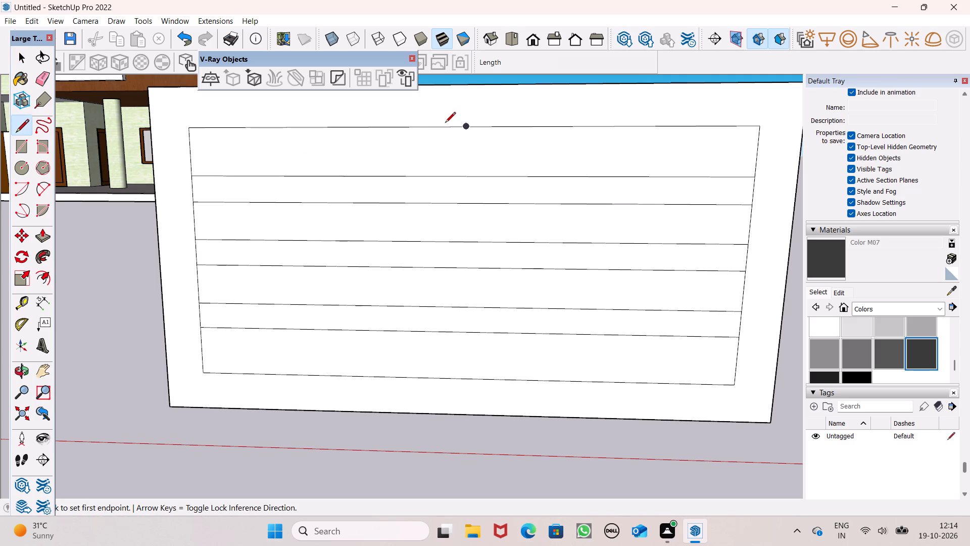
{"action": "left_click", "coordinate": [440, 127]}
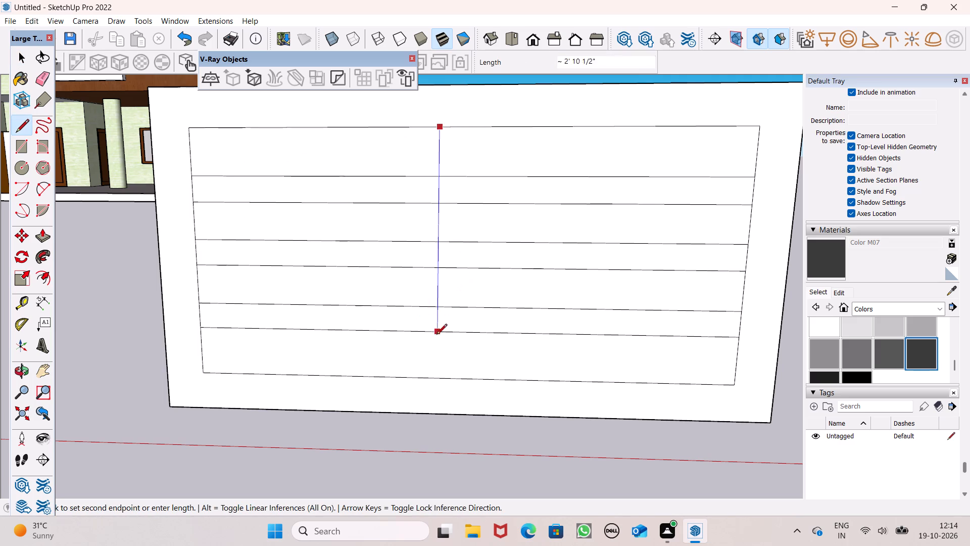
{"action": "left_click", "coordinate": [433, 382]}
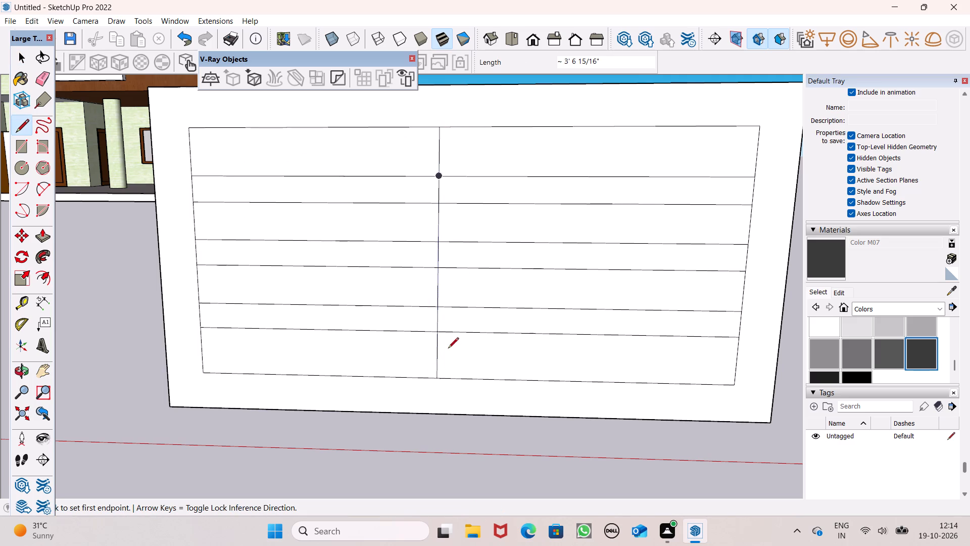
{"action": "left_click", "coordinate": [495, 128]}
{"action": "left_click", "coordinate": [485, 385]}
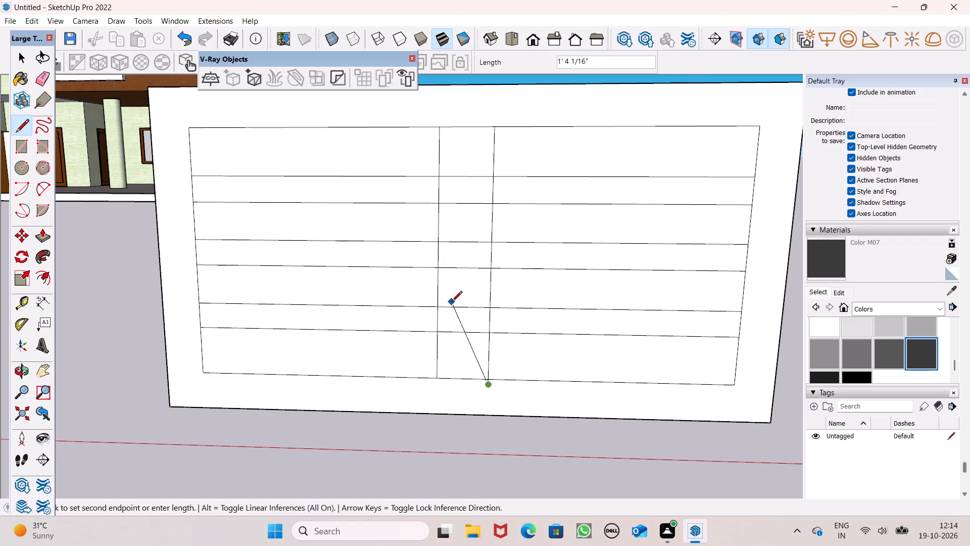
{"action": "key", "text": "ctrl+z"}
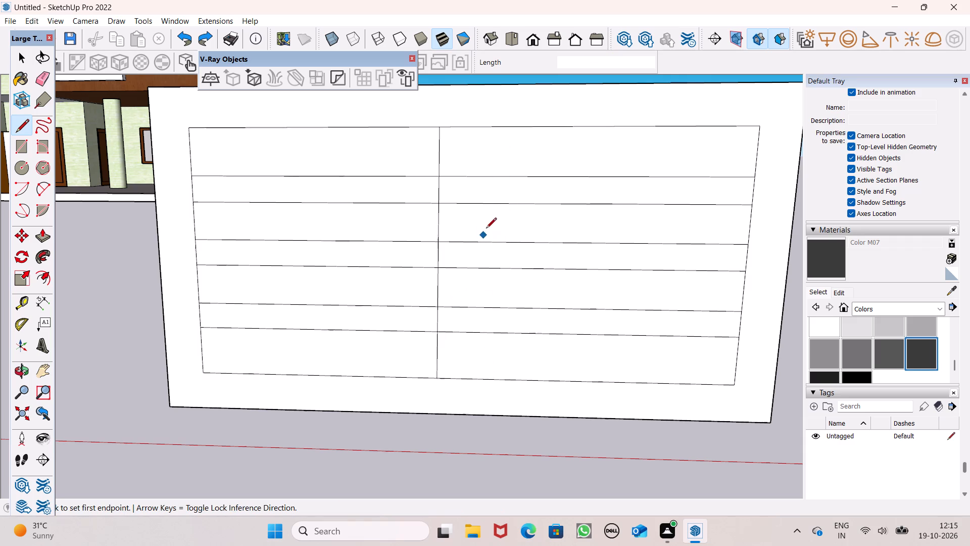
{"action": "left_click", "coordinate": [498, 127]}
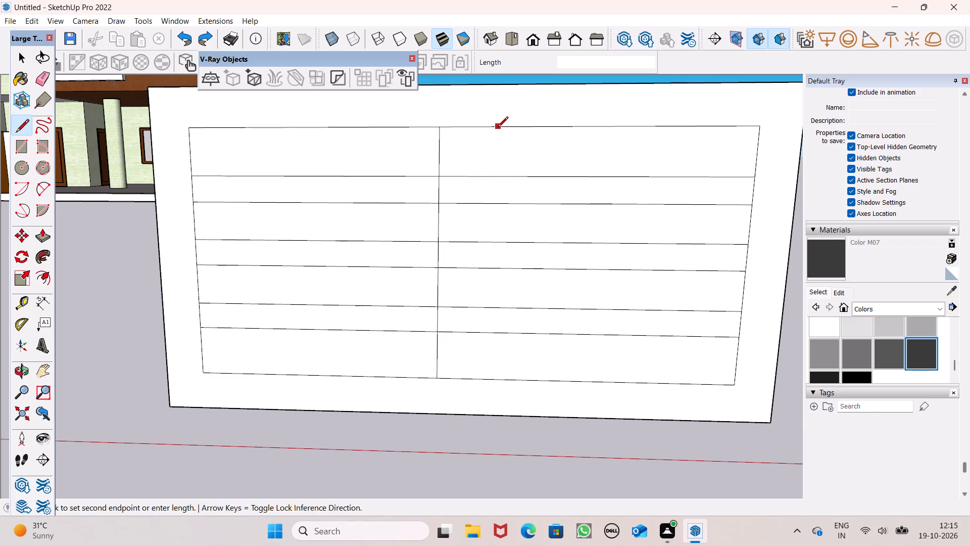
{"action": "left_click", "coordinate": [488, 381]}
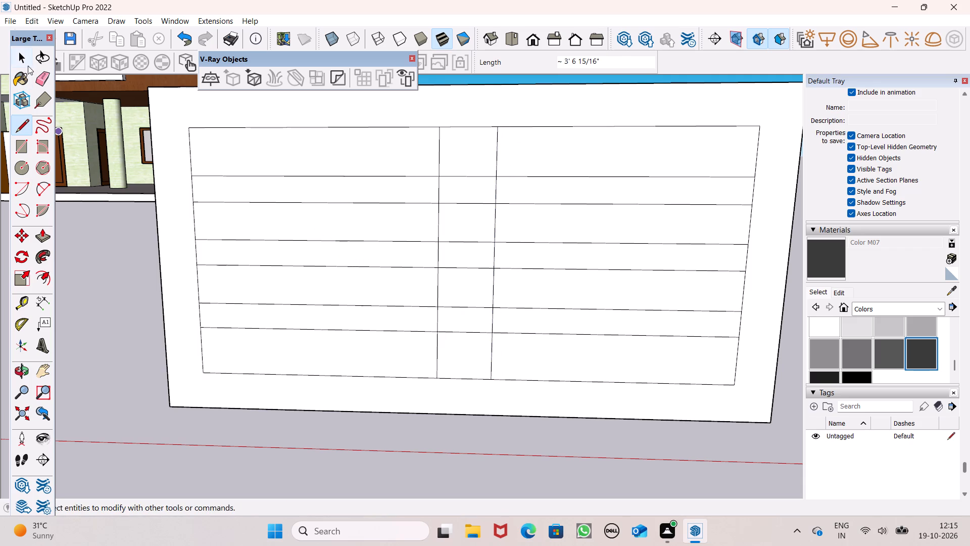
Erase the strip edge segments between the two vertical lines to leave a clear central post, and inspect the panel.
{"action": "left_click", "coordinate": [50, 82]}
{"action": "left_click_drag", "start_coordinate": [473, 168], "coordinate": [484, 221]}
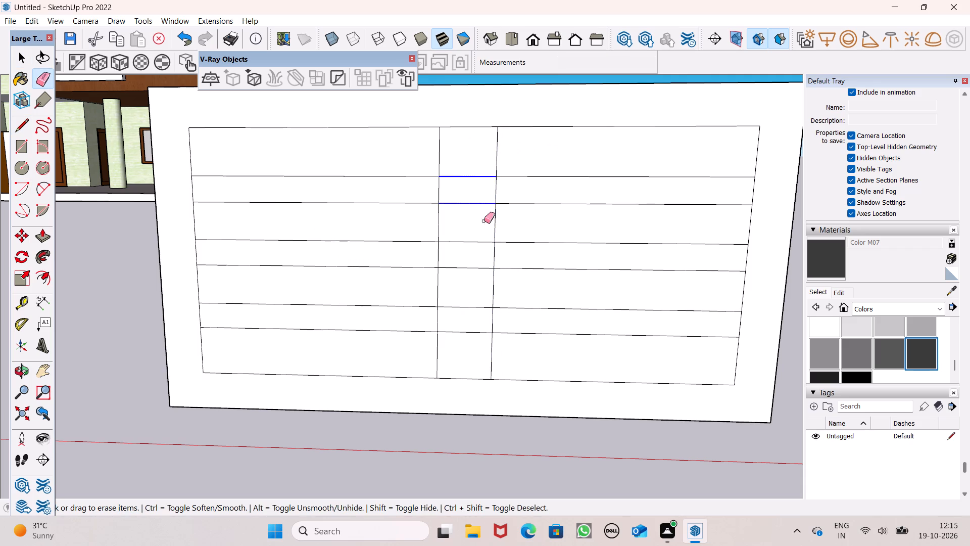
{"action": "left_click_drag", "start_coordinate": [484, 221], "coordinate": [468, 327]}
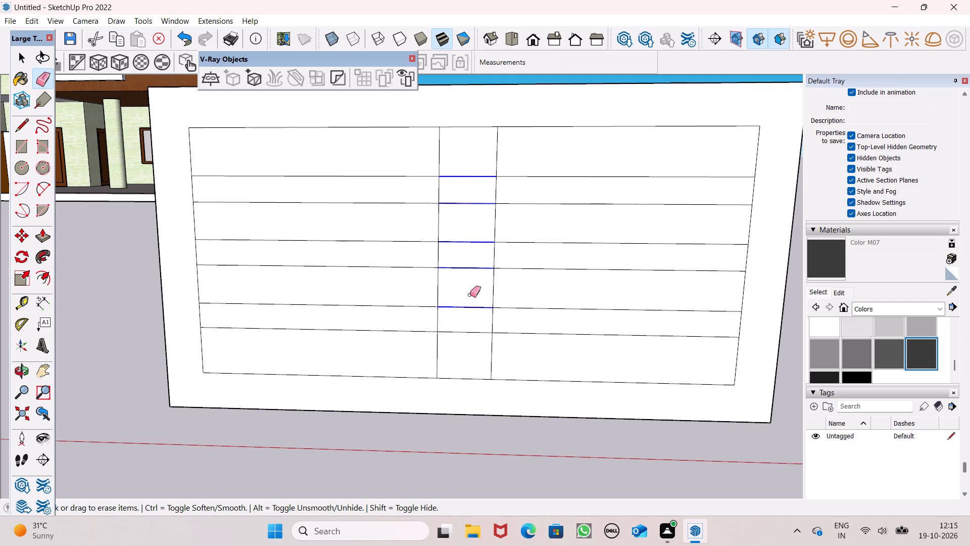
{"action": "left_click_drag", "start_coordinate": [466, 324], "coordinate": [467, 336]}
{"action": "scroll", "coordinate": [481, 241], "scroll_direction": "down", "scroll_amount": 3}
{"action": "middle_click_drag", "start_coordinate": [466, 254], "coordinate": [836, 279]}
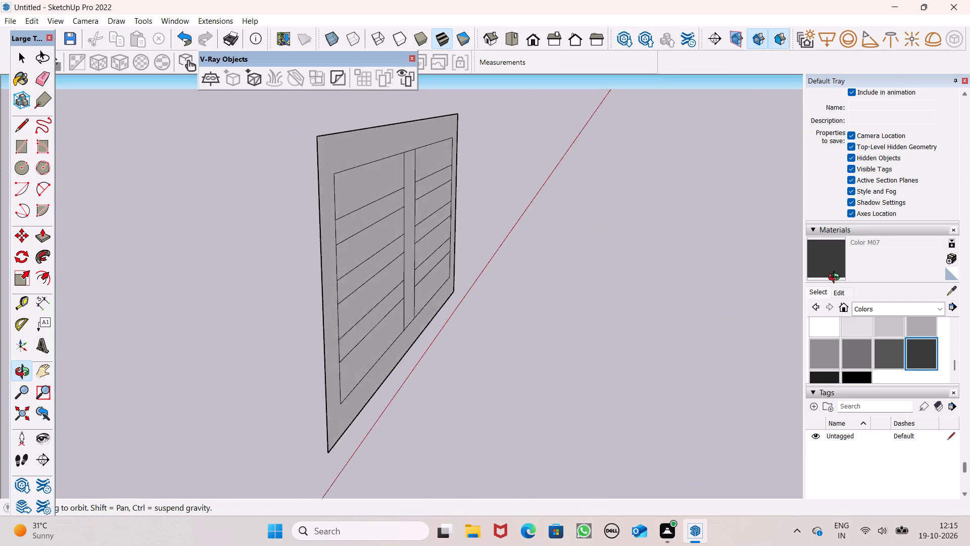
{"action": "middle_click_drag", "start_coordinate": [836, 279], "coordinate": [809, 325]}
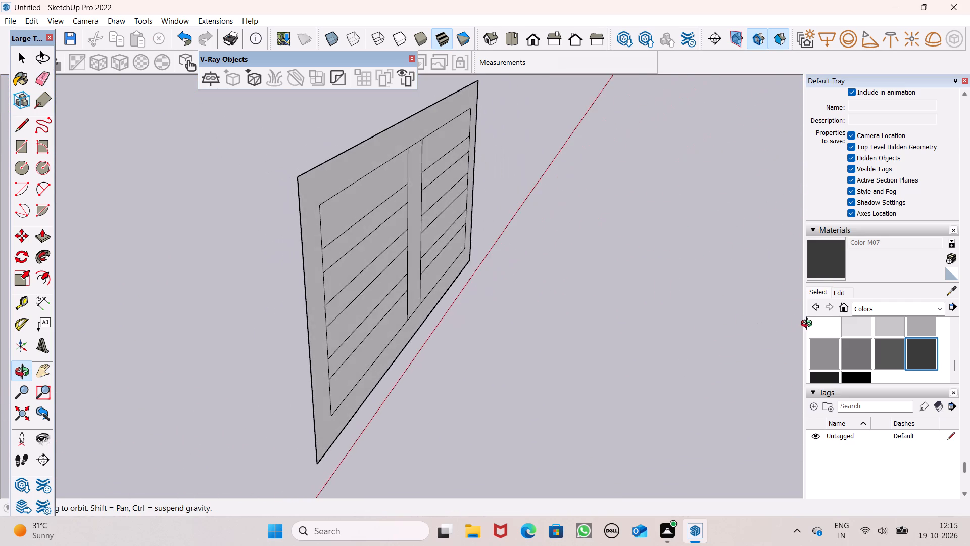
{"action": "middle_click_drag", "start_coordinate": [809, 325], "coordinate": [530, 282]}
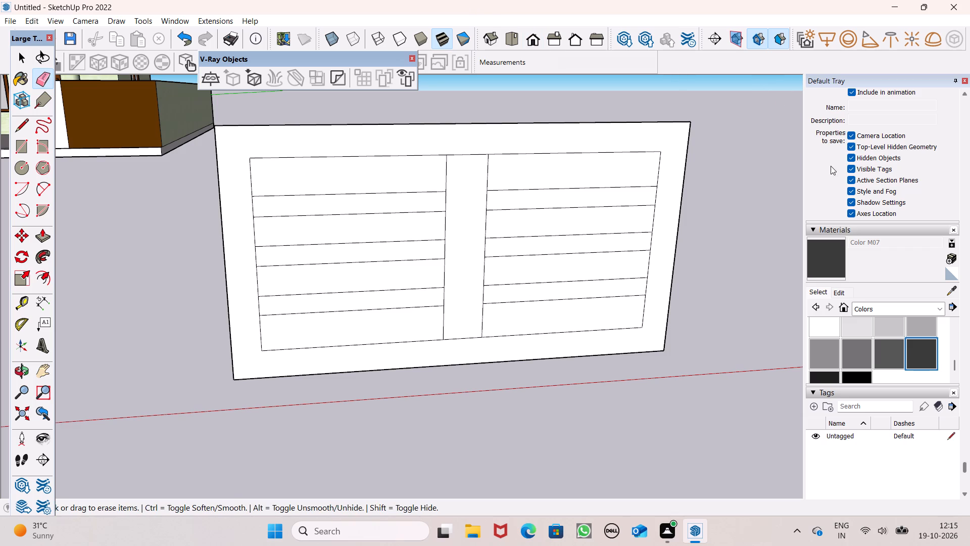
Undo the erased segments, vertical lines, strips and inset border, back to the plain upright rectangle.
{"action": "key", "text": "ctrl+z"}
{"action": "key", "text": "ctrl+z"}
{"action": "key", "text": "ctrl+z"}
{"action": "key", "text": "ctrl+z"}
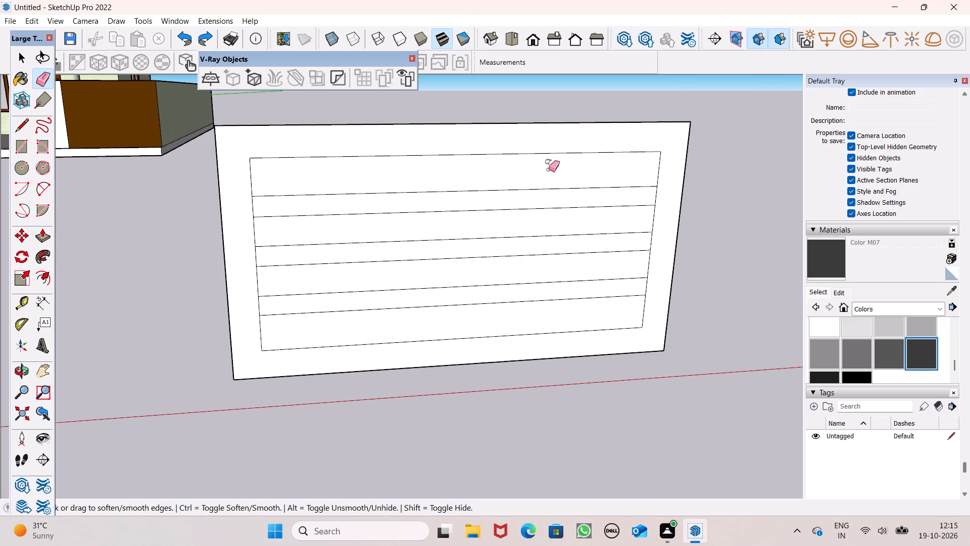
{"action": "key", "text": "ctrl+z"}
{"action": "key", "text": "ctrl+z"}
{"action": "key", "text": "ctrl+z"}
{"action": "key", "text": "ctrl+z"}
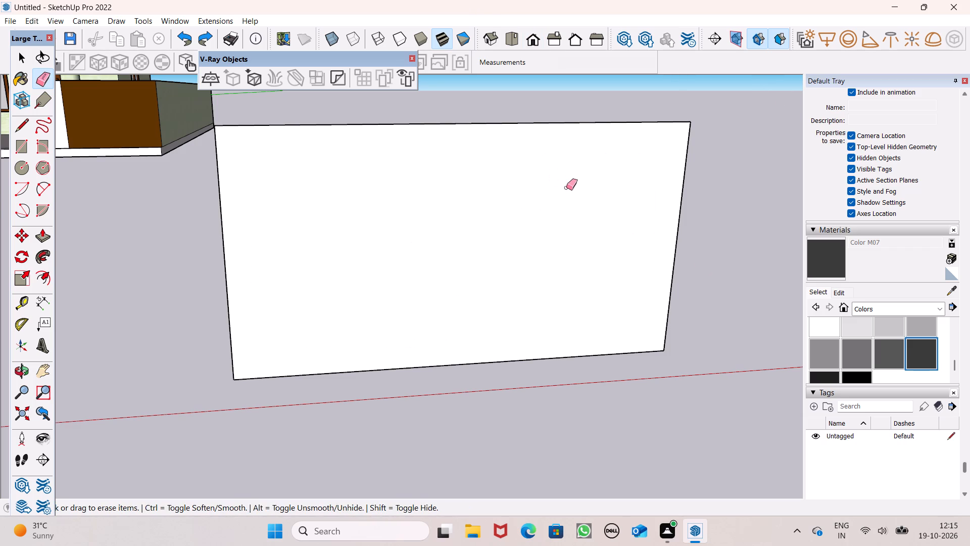
Push/Pull the upright rectangle's face 4" to give the panel thickness.
{"action": "left_click", "coordinate": [38, 237]}
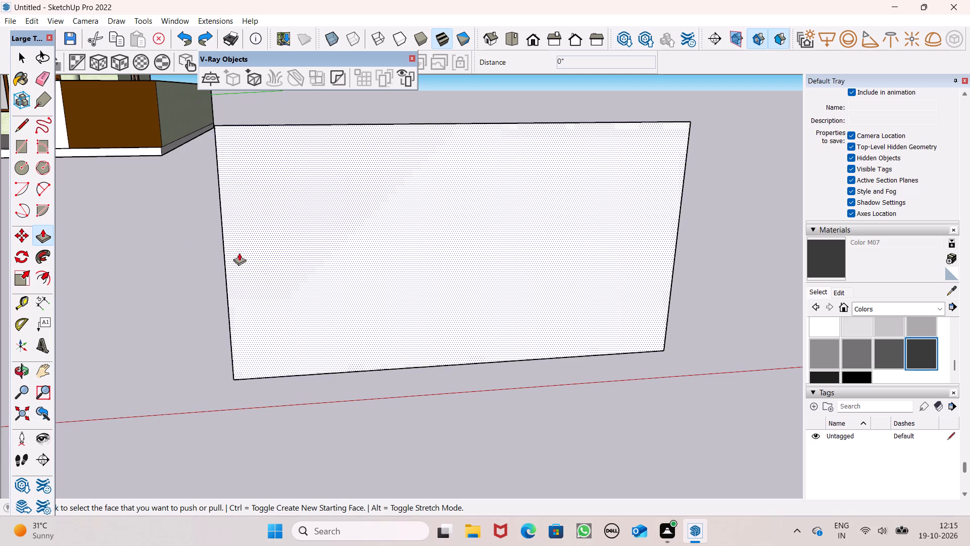
{"action": "left_click_drag", "start_coordinate": [264, 264], "coordinate": [270, 284]}
{"action": "key", "text": "4"}
{"action": "key", "text": "shift+quotedbl"}
{"action": "key", "text": "Return"}
{"action": "scroll", "coordinate": [346, 195], "scroll_direction": "down", "scroll_amount": 1}
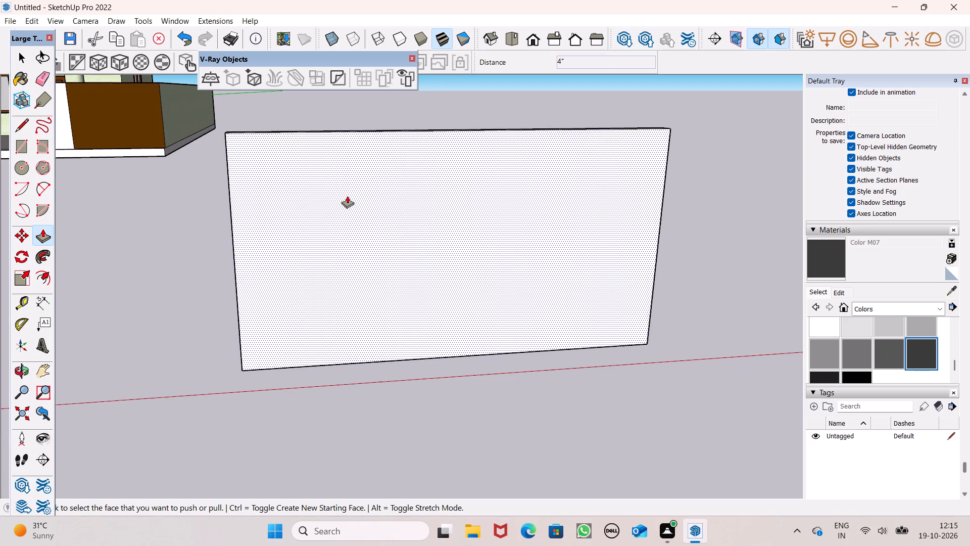
{"action": "scroll", "coordinate": [347, 196], "scroll_direction": "down", "scroll_amount": 1}
{"action": "middle_click_drag", "start_coordinate": [525, 287], "coordinate": [396, 299]}
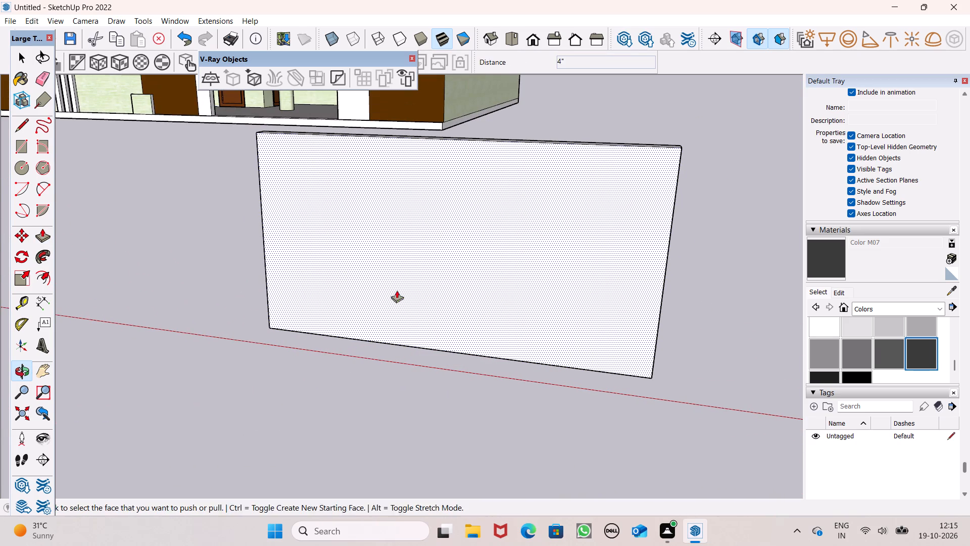
{"action": "key", "text": "space"}
Offset the front face's outline inward about 6" to form the panel's inset border.
{"action": "middle_click_drag", "start_coordinate": [404, 281], "coordinate": [448, 262]}
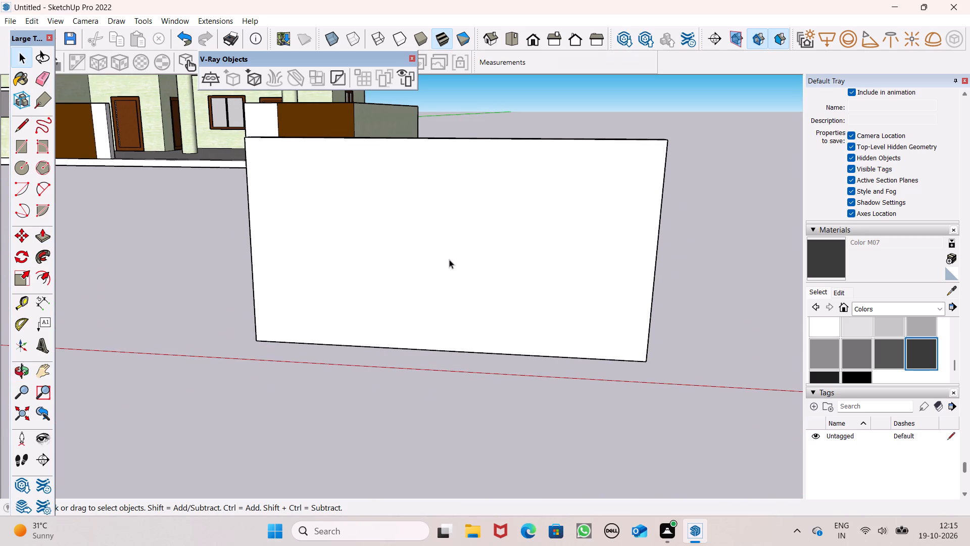
{"action": "left_click", "coordinate": [49, 238]}
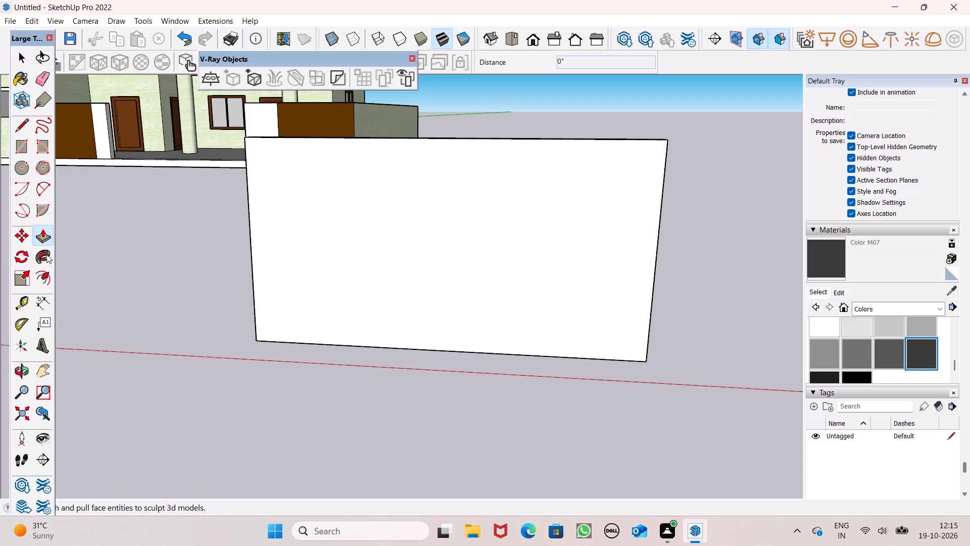
{"action": "left_click", "coordinate": [44, 279]}
{"action": "left_click_drag", "start_coordinate": [390, 155], "coordinate": [393, 161]}
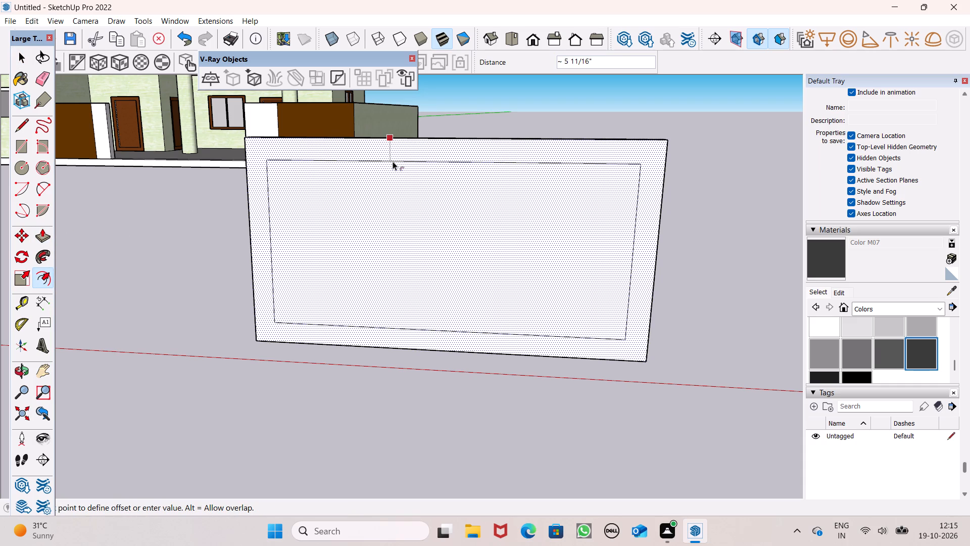
{"action": "left_click_drag", "start_coordinate": [393, 161], "coordinate": [396, 163]}
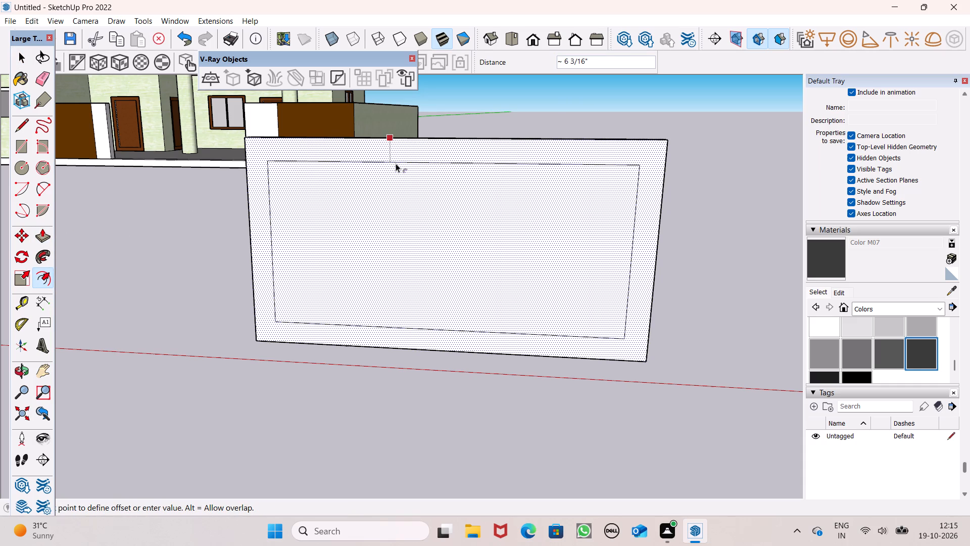
{"action": "left_click_drag", "start_coordinate": [396, 163], "coordinate": [396, 164]}
{"action": "key", "text": "space"}
{"action": "left_click", "coordinate": [490, 112]}
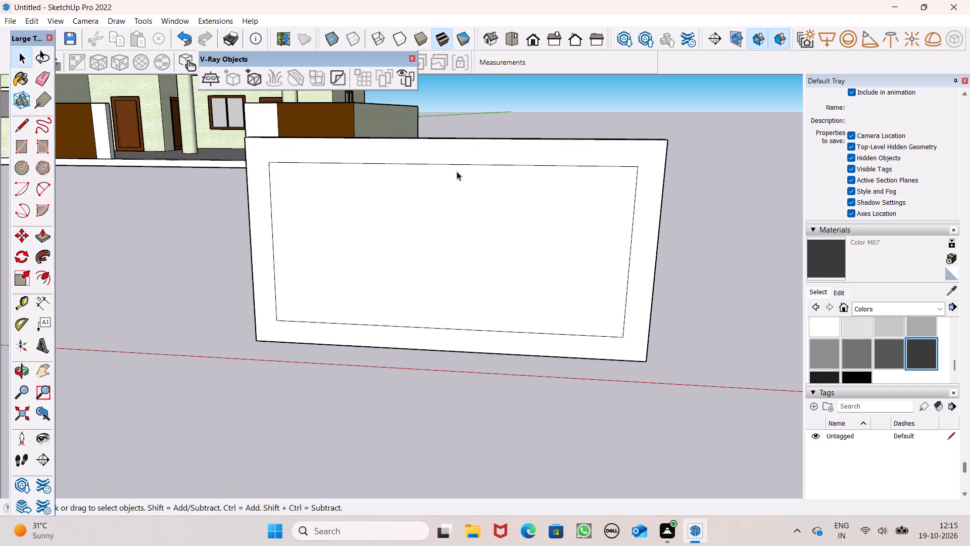
Draw a horizontal strip about 4 1/8" high and 7' 9 1/4" long across the upper part of the inner rectangle.
{"action": "left_click", "coordinate": [28, 146]}
{"action": "scroll", "coordinate": [360, 213], "scroll_direction": "up", "scroll_amount": 3}
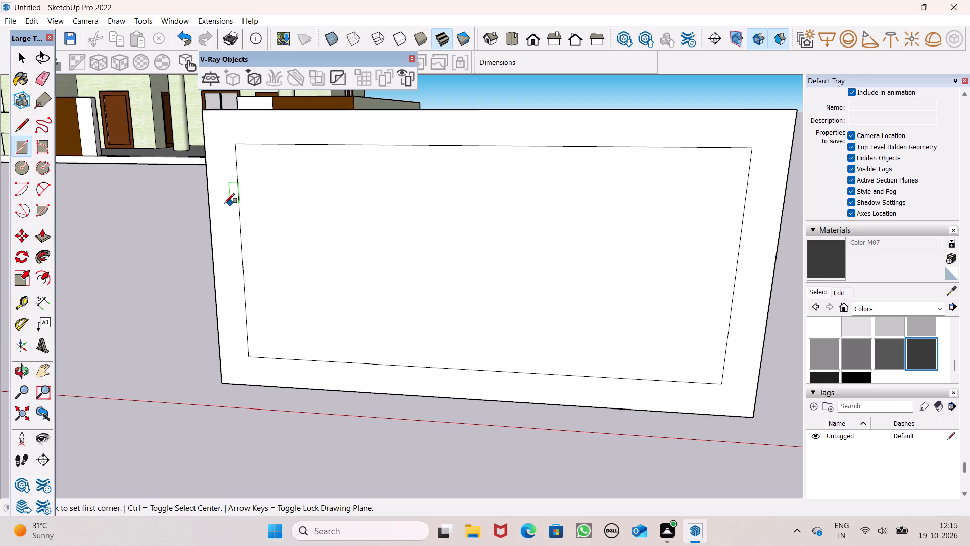
{"action": "left_click", "coordinate": [239, 181]}
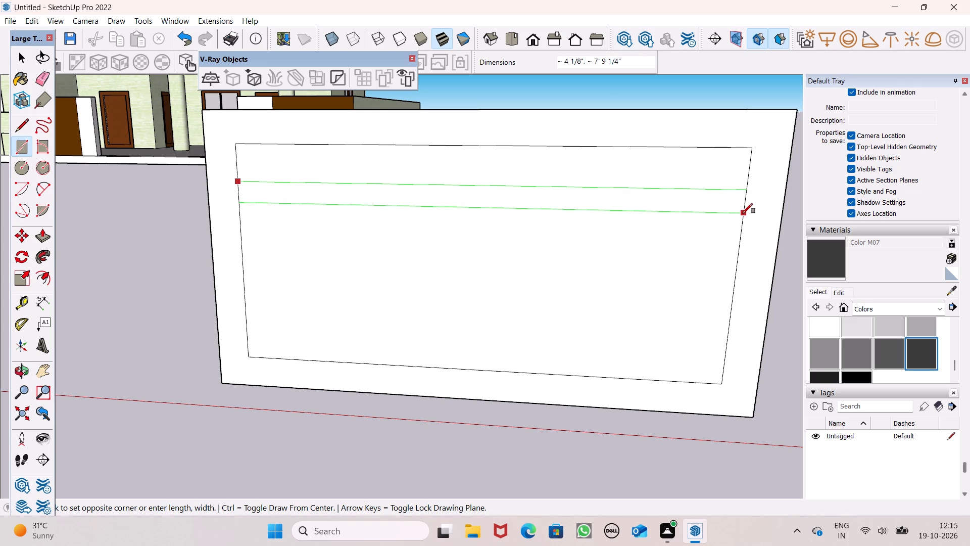
{"action": "left_click", "coordinate": [743, 213]}
{"action": "key", "text": "space"}
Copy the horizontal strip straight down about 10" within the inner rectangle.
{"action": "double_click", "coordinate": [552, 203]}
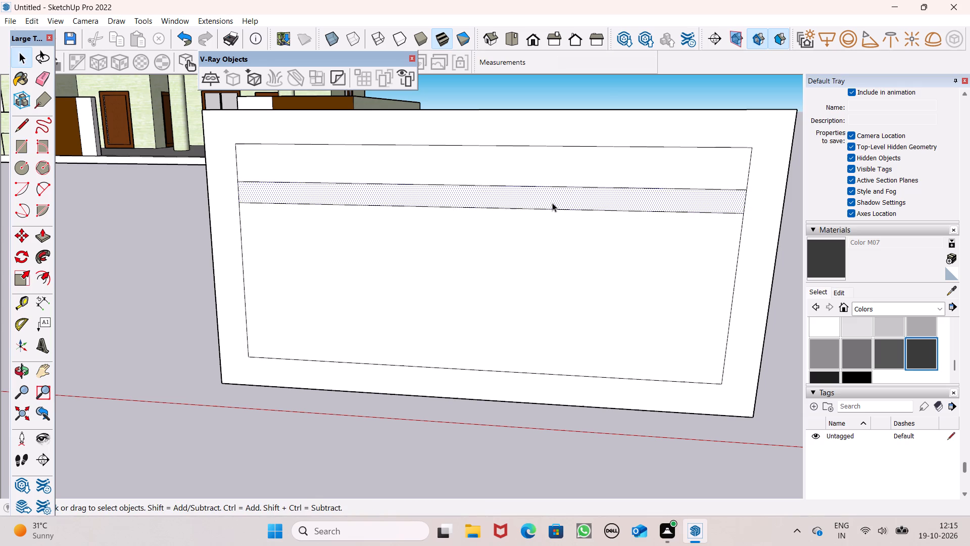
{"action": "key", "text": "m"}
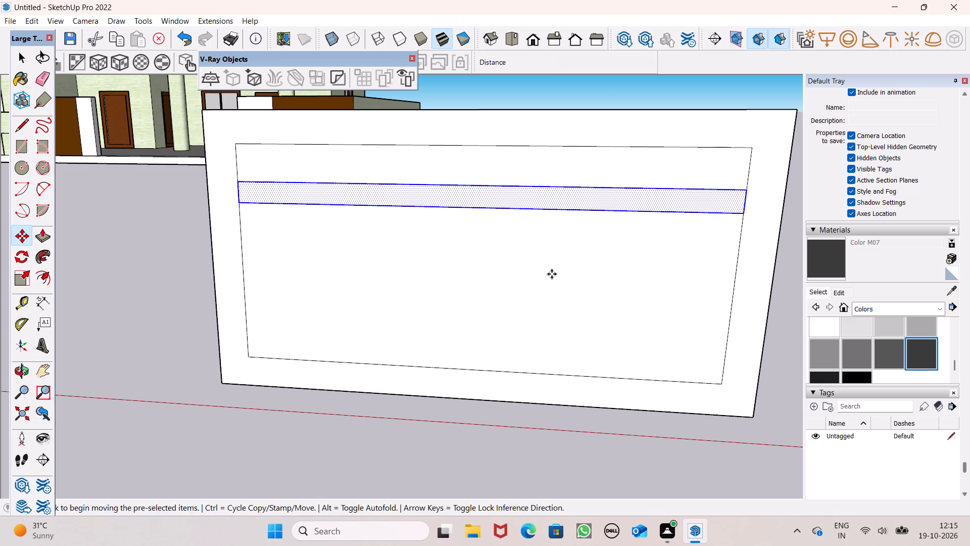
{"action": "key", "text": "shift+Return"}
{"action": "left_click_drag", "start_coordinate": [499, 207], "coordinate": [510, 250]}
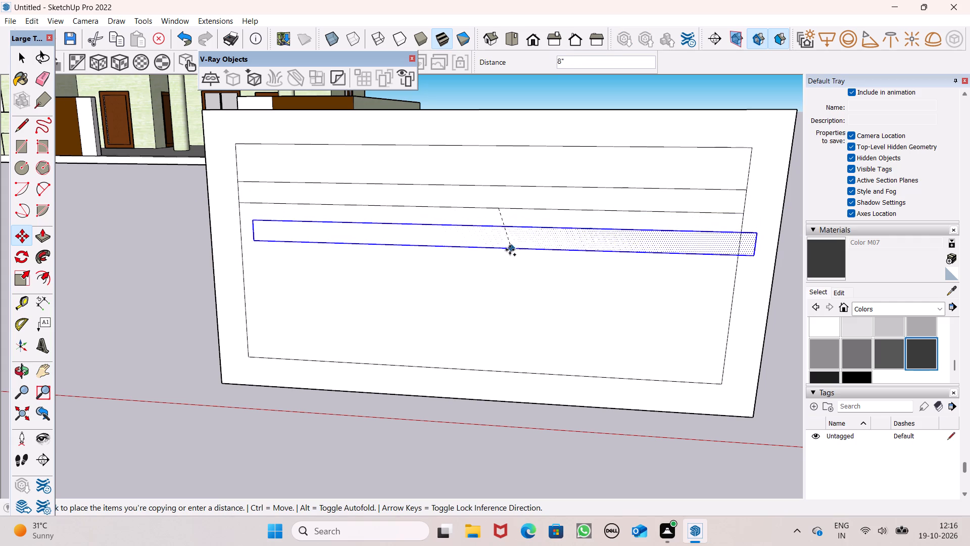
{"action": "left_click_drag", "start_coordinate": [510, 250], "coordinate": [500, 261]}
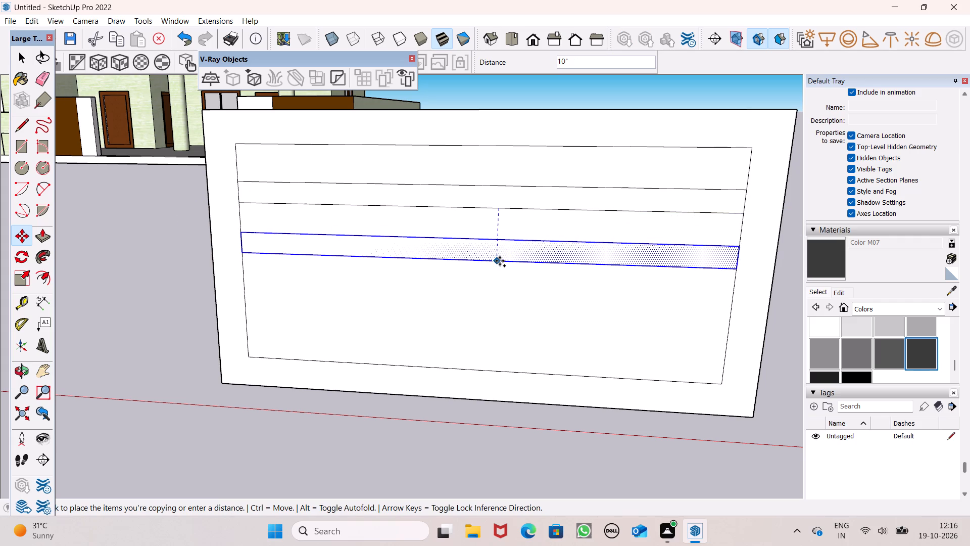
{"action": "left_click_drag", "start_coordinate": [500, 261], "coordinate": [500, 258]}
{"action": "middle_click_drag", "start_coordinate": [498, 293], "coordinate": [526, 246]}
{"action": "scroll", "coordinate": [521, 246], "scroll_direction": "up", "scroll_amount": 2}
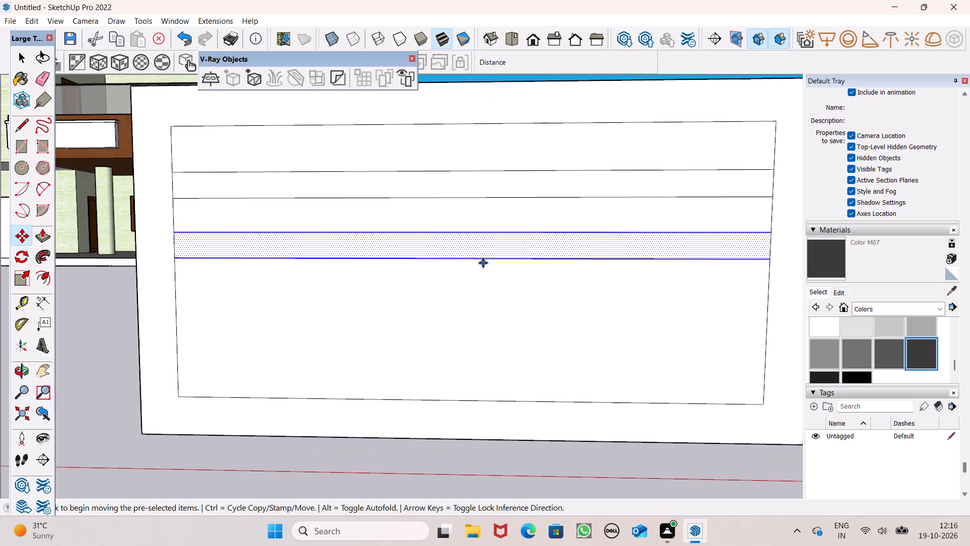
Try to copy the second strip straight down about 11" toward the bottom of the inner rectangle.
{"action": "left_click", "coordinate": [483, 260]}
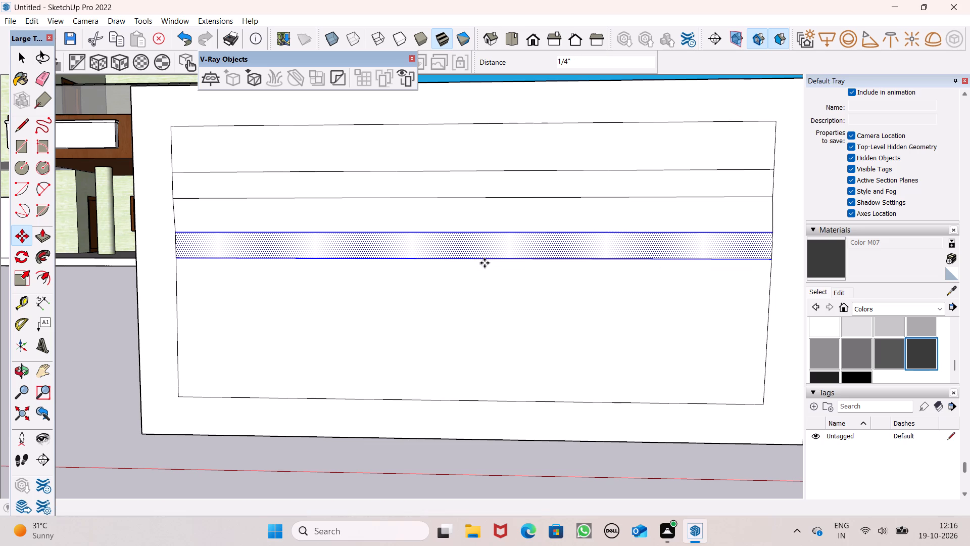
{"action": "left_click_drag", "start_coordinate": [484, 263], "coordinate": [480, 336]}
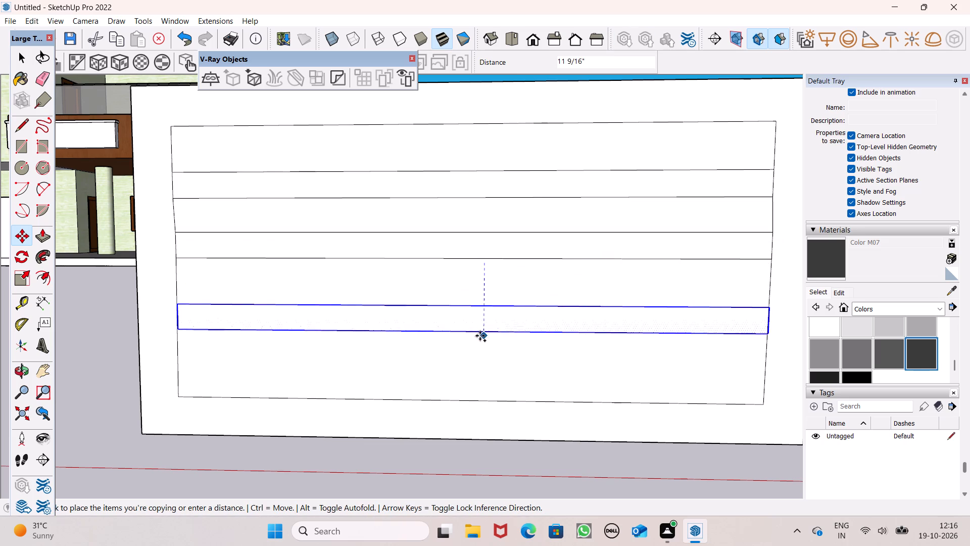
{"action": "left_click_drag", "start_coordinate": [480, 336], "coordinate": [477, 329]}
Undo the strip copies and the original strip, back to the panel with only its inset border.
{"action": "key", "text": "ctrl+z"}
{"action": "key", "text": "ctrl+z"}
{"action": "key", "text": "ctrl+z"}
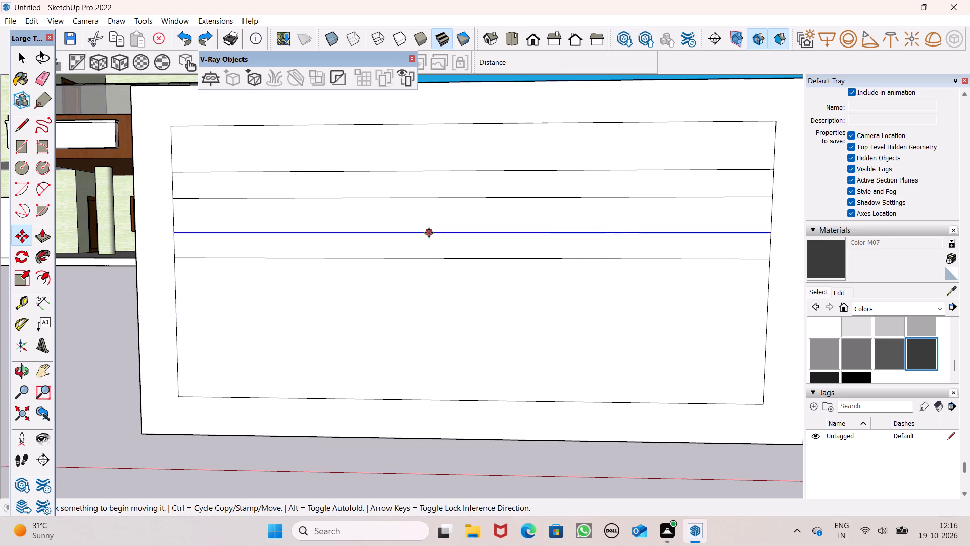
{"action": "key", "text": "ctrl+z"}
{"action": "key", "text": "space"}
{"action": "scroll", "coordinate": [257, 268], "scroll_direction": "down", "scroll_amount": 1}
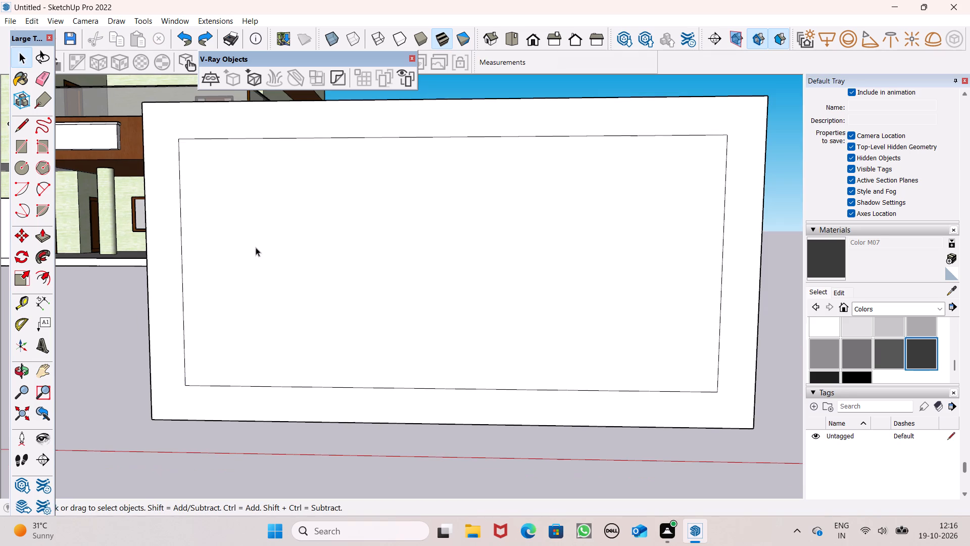
Draw a horizontal strip about 7 3/8" high and 7' 9 1/4" long across the upper part of the inner rectangle.
{"action": "left_click", "coordinate": [20, 147]}
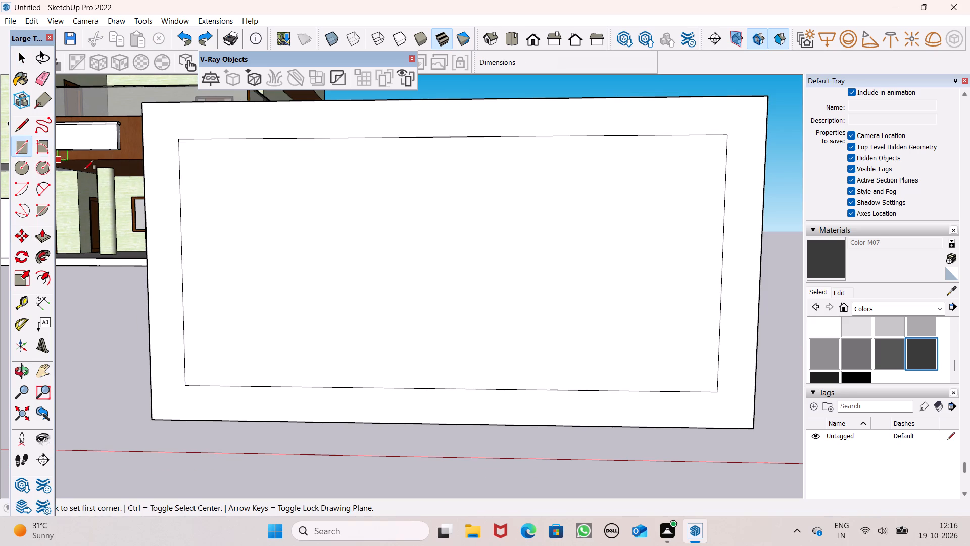
{"action": "left_click", "coordinate": [179, 181]}
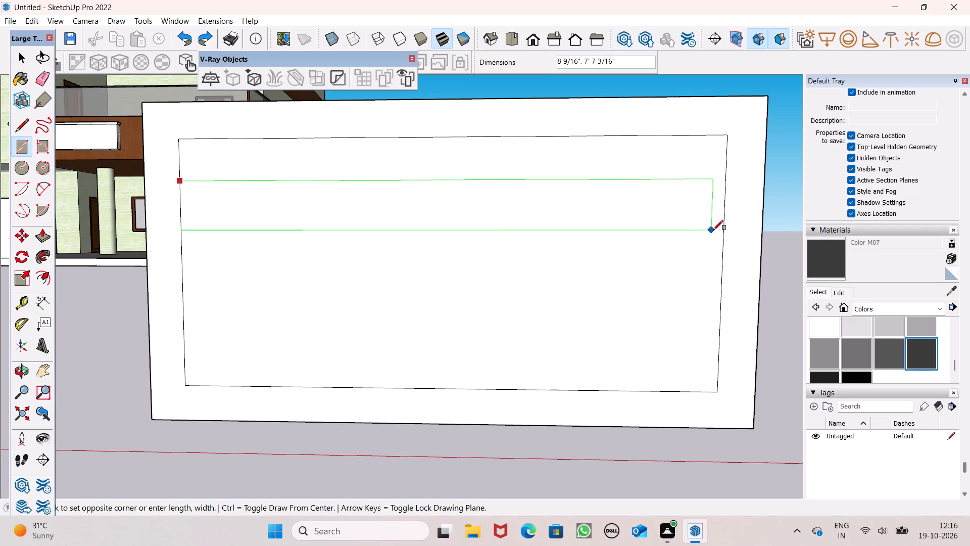
{"action": "left_click", "coordinate": [727, 223]}
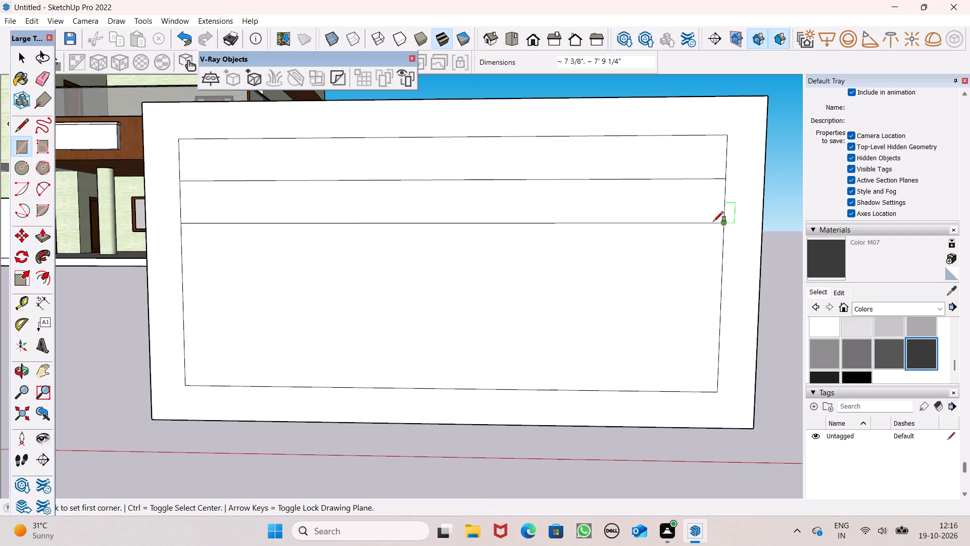
Copy the horizontal strip straight down about 1' 1" to form a second strip.
{"action": "key", "text": "space"}
{"action": "double_click", "coordinate": [539, 199]}
{"action": "key", "text": "m"}
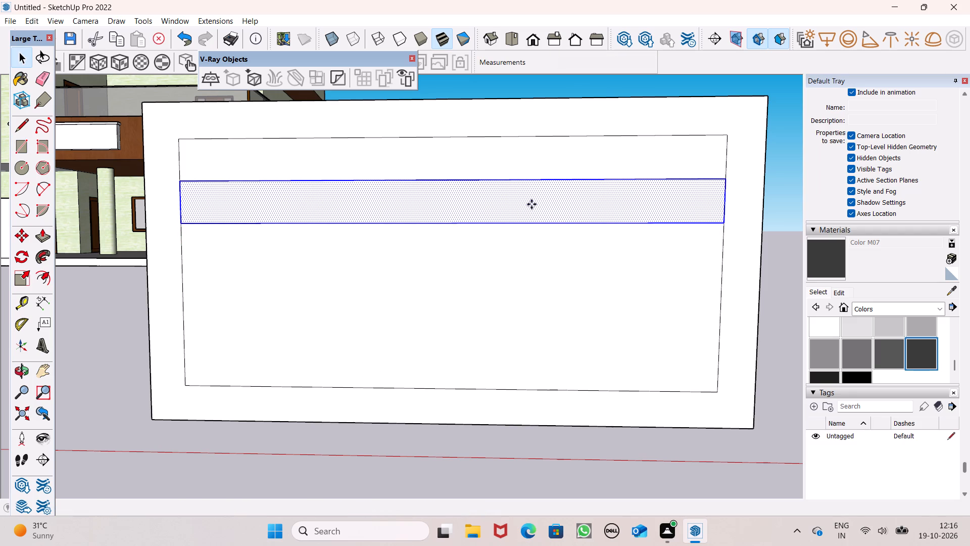
{"action": "key", "text": "Return"}
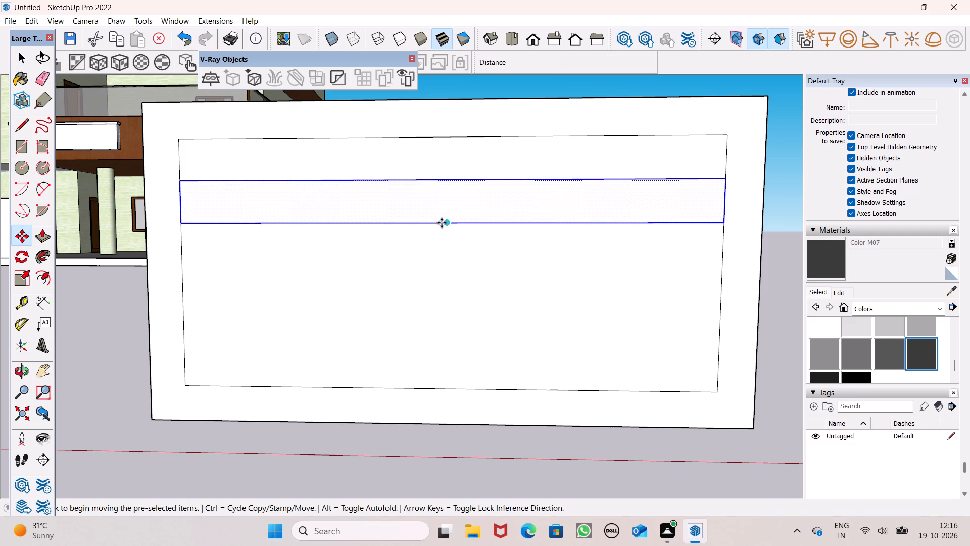
{"action": "left_click_drag", "start_coordinate": [448, 227], "coordinate": [467, 259]}
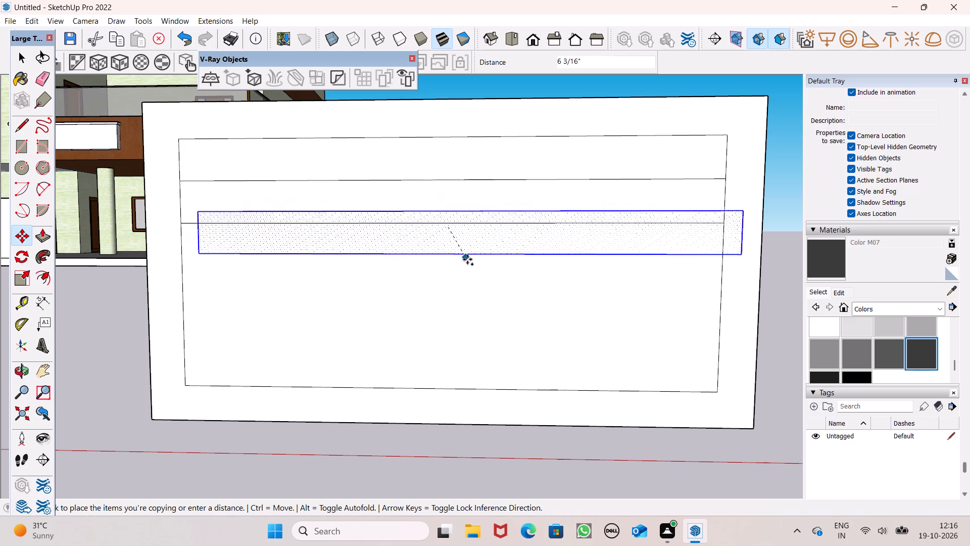
{"action": "left_click_drag", "start_coordinate": [467, 259], "coordinate": [452, 304]}
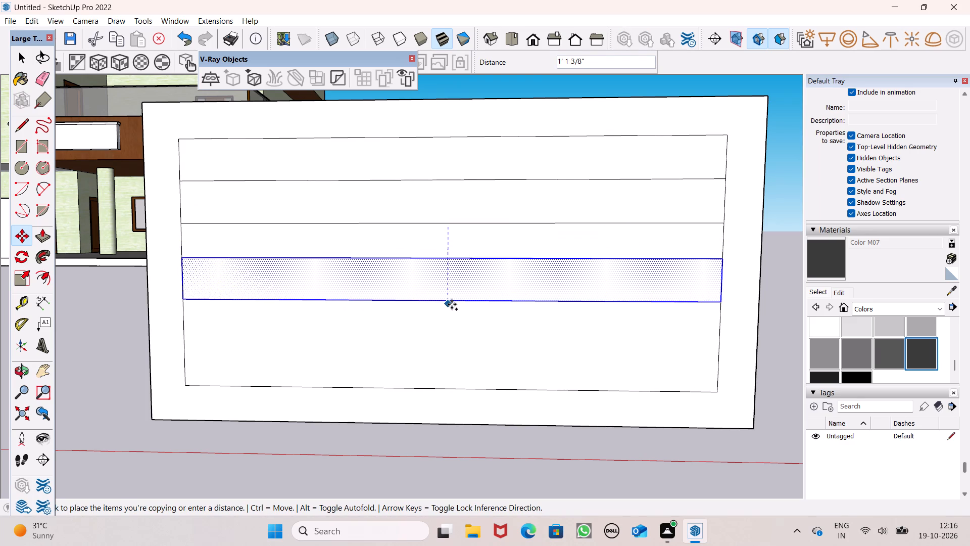
{"action": "left_click_drag", "start_coordinate": [452, 304], "coordinate": [452, 301]}
{"action": "left_click", "coordinate": [452, 301]}
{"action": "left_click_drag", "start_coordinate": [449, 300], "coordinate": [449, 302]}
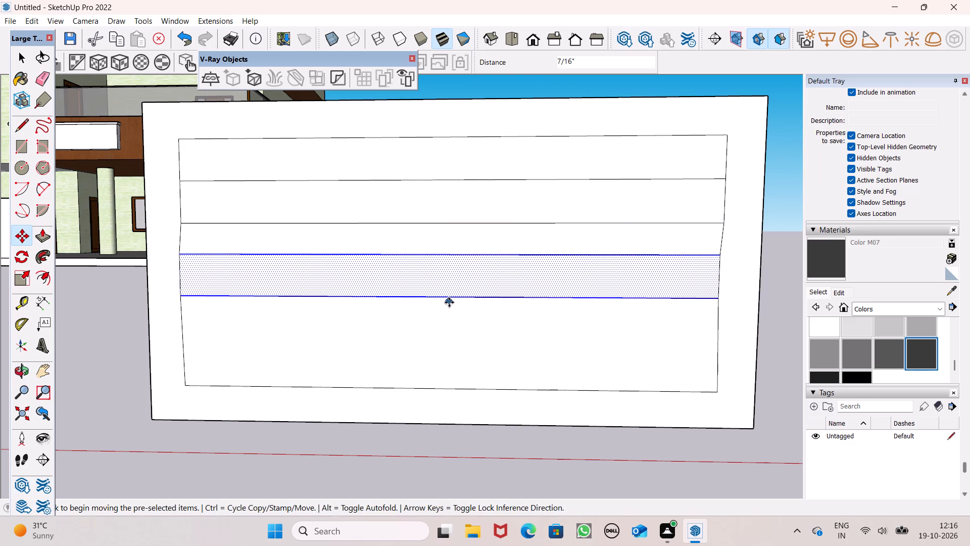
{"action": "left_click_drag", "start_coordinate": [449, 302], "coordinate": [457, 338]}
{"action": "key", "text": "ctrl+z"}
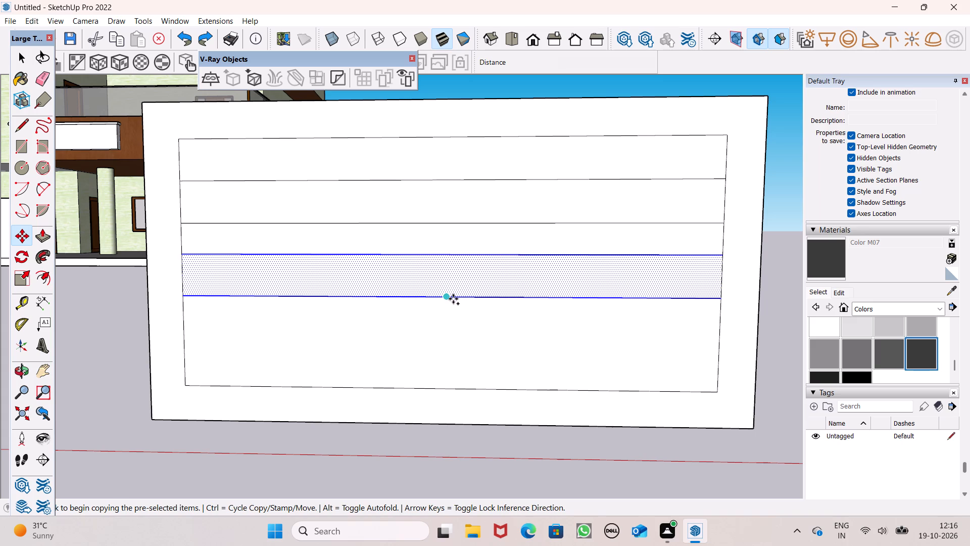
Copy the second strip straight down about 1' 1/8" to form a third strip near the bottom of the inner rectangle.
{"action": "left_click_drag", "start_coordinate": [454, 298], "coordinate": [459, 349]}
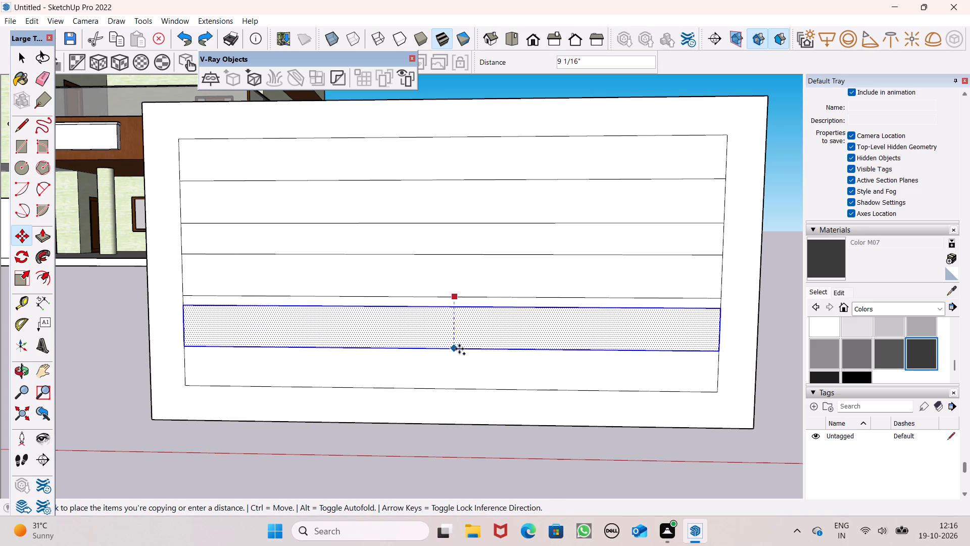
{"action": "left_click_drag", "start_coordinate": [459, 349], "coordinate": [454, 365]}
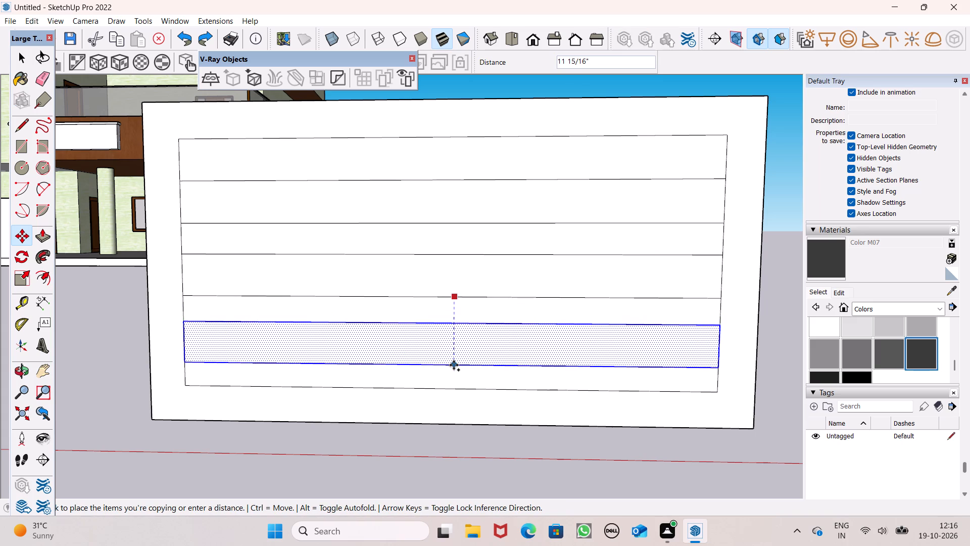
{"action": "left_click_drag", "start_coordinate": [454, 365], "coordinate": [454, 366]}
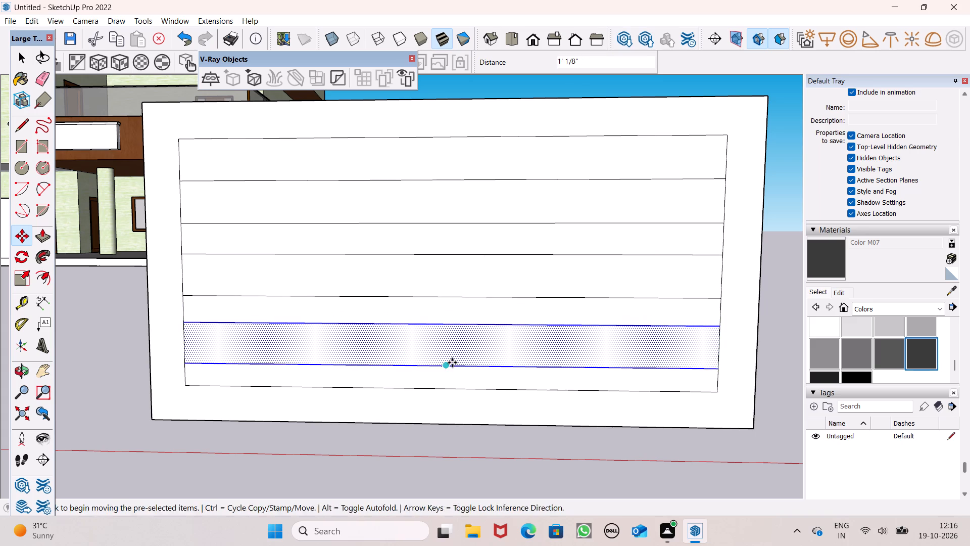
{"action": "key", "text": "space"}
{"action": "left_click", "coordinate": [149, 348]}
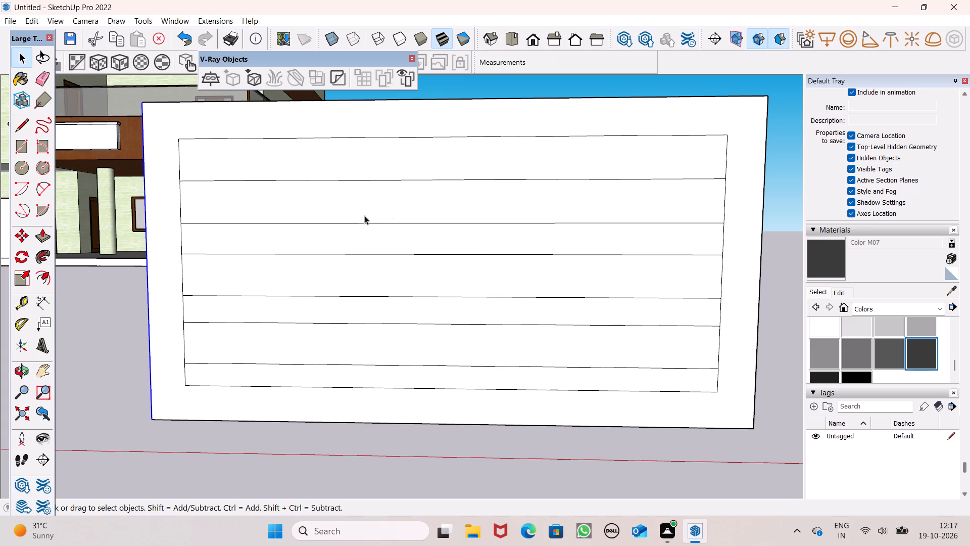
Draw two parallel vertical lines, each about 3' 7 9/16" long, from top to bottom through the middle of the inner rectangle.
{"action": "left_click", "coordinate": [19, 122]}
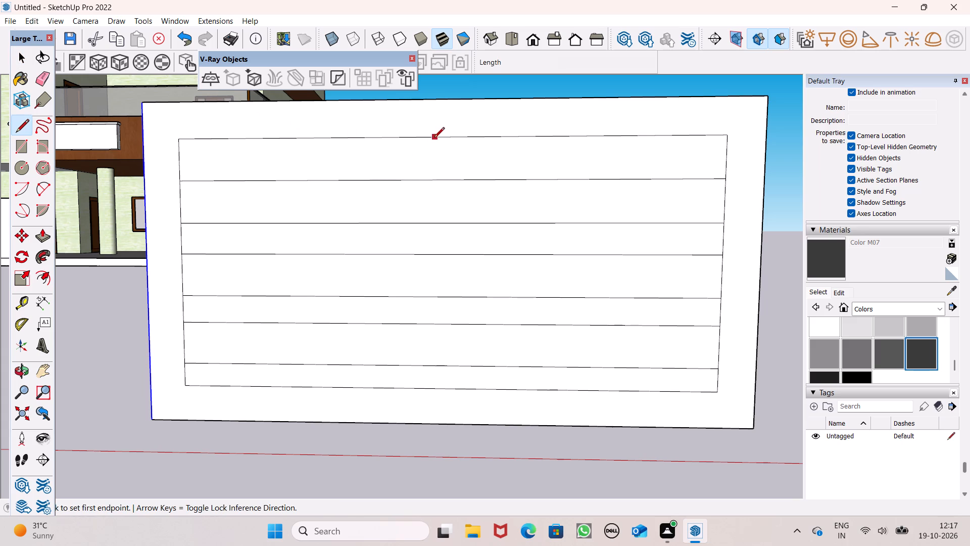
{"action": "left_click", "coordinate": [421, 140]}
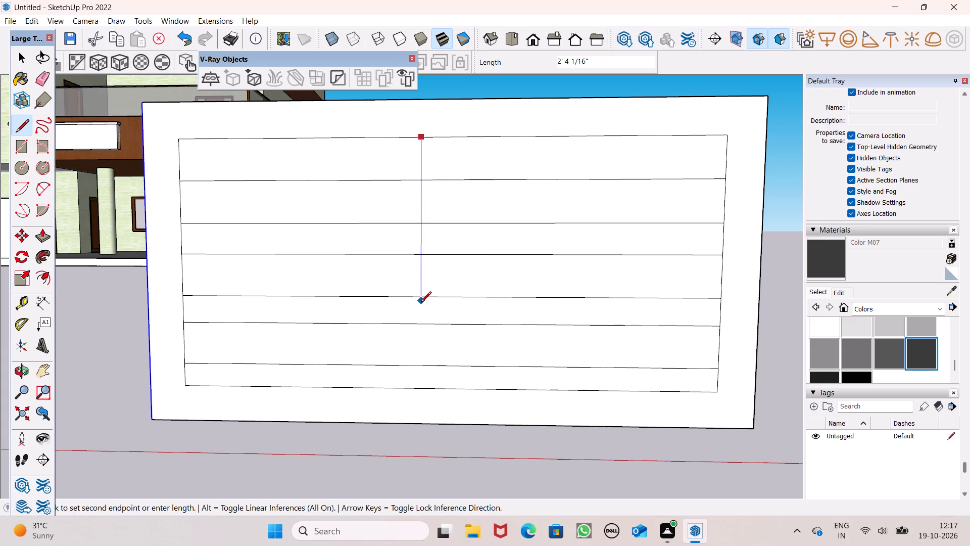
{"action": "left_click", "coordinate": [423, 389]}
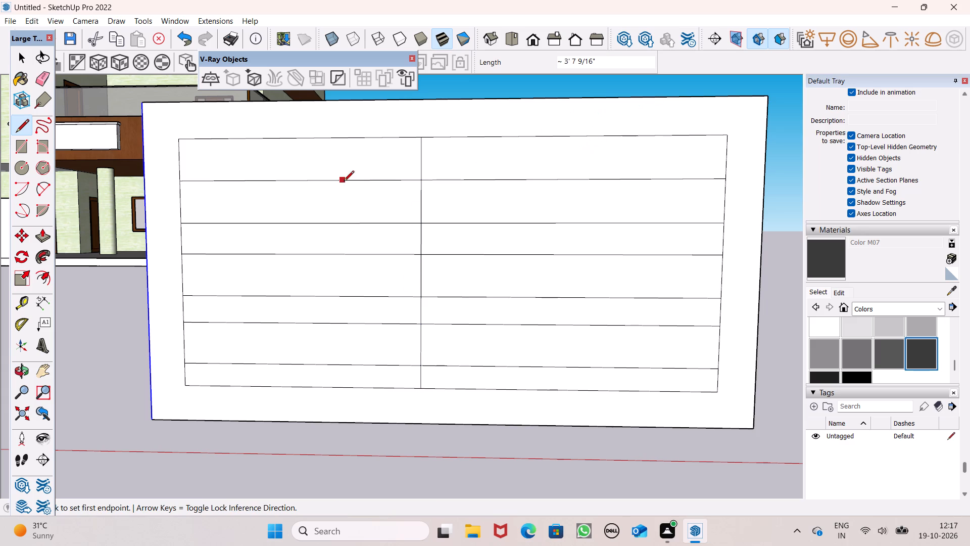
{"action": "scroll", "coordinate": [497, 158], "scroll_direction": "up", "scroll_amount": 3}
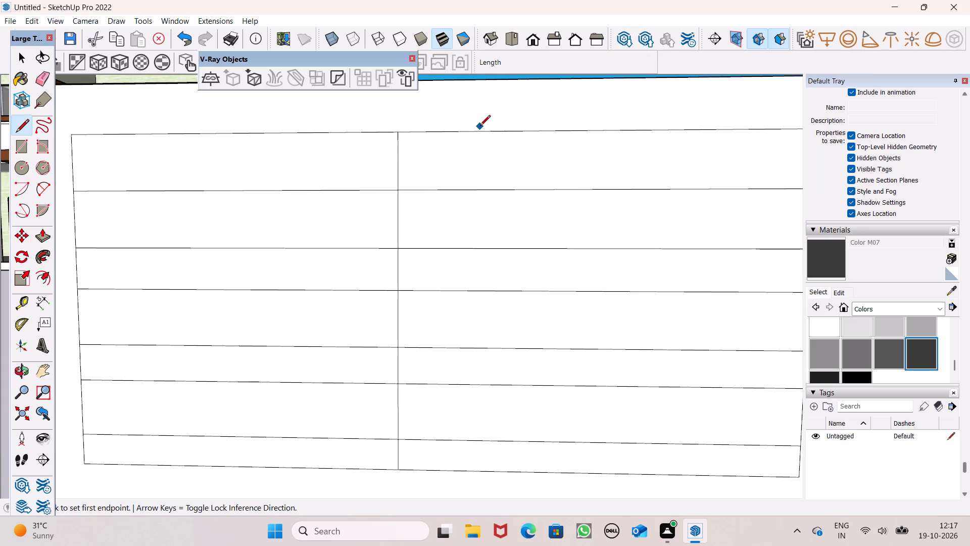
{"action": "left_click", "coordinate": [479, 130]}
{"action": "scroll", "coordinate": [476, 167], "scroll_direction": "down", "scroll_amount": 6}
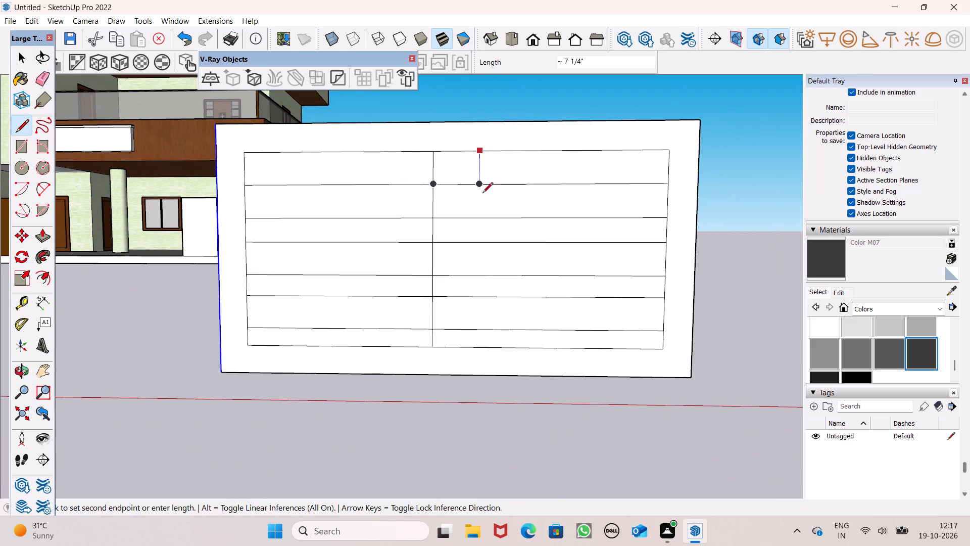
{"action": "scroll", "coordinate": [482, 269], "scroll_direction": "up", "scroll_amount": 4}
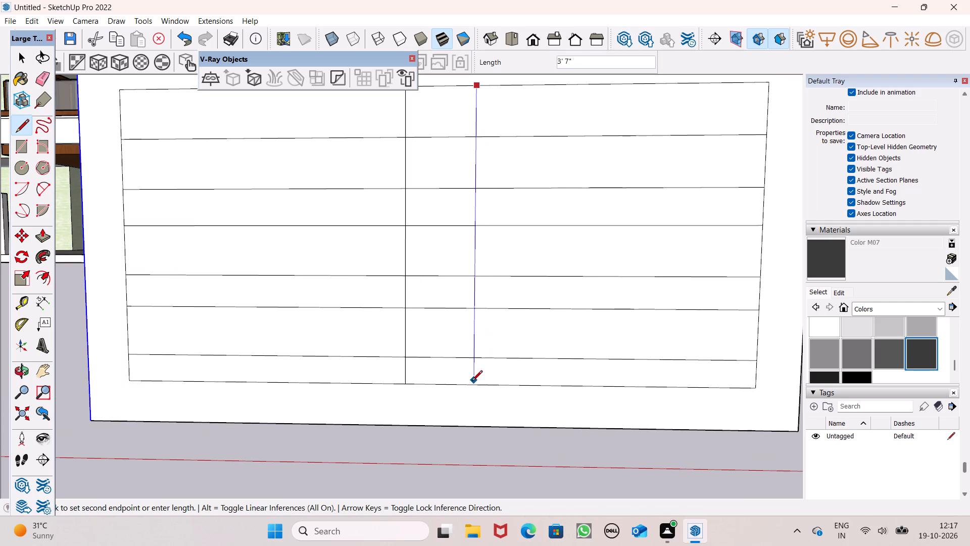
{"action": "left_click", "coordinate": [472, 384]}
{"action": "scroll", "coordinate": [477, 383], "scroll_direction": "down", "scroll_amount": 3}
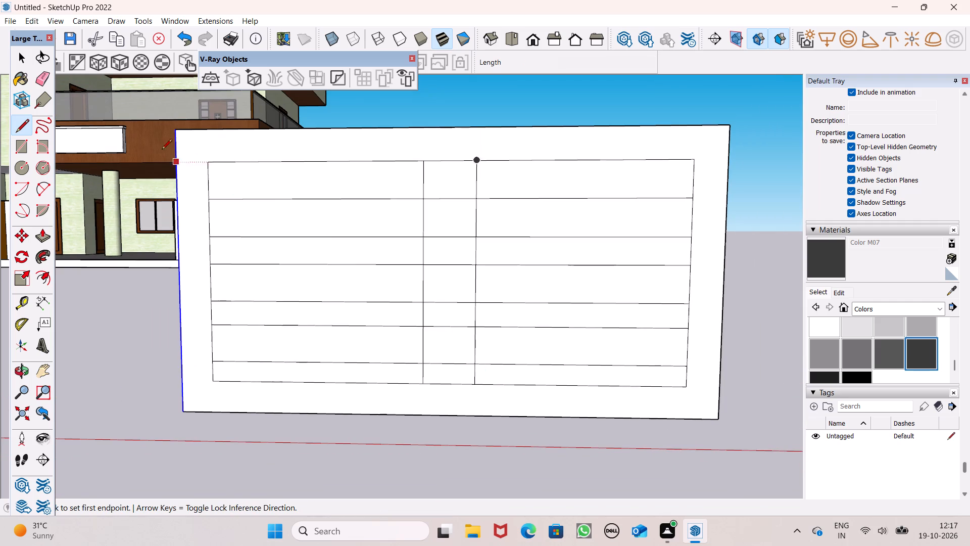
Erase all the horizontal segments between the two vertical lines, including those of the inset border's top and bottom.
{"action": "left_click", "coordinate": [43, 85]}
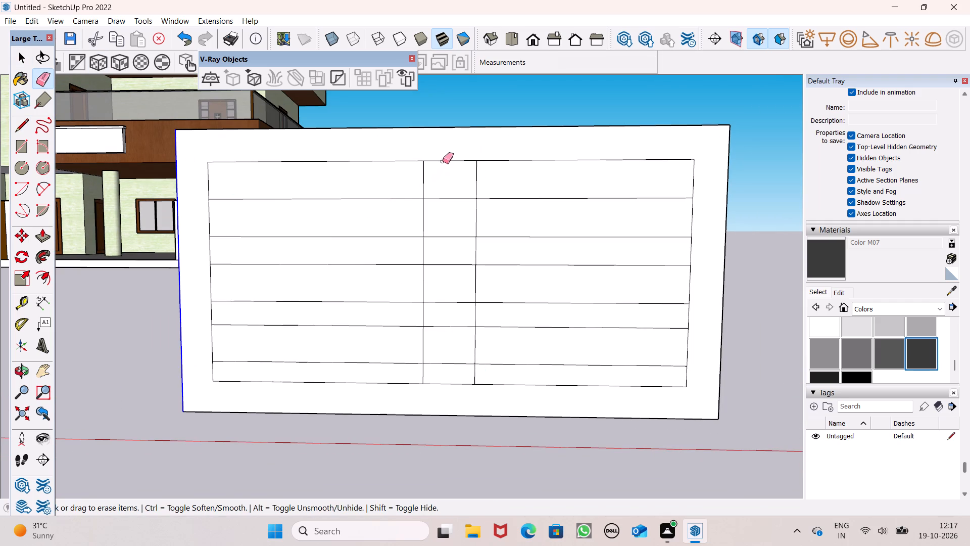
{"action": "left_click_drag", "start_coordinate": [445, 158], "coordinate": [461, 345]}
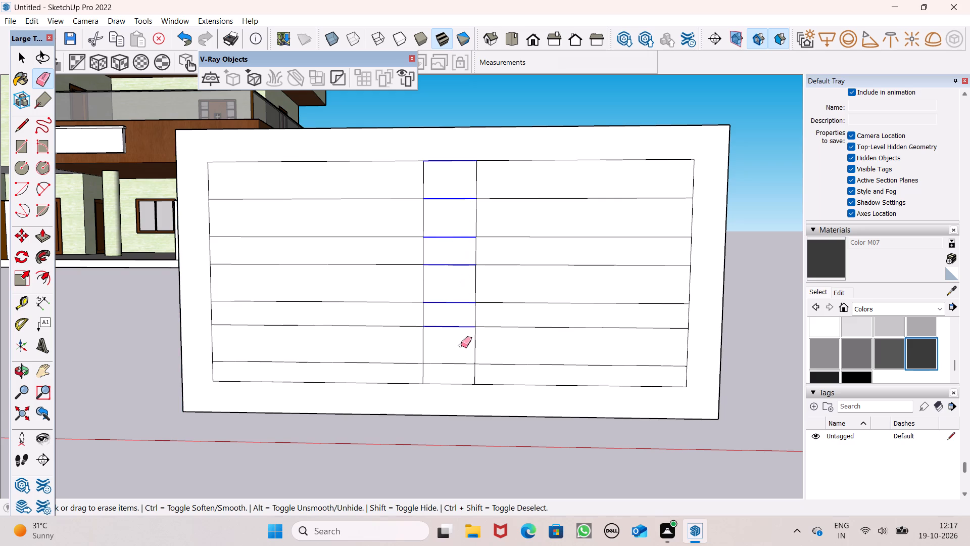
{"action": "left_click_drag", "start_coordinate": [461, 345], "coordinate": [463, 363]}
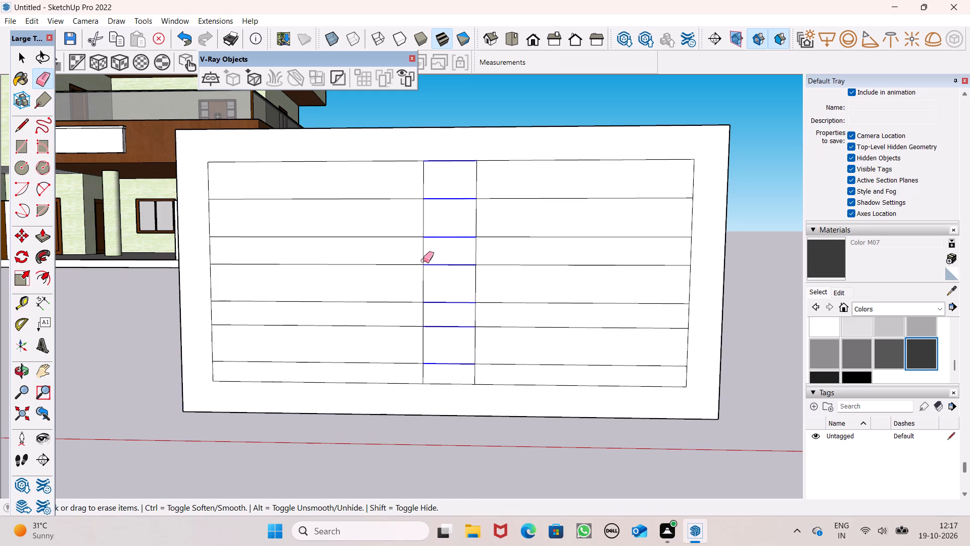
{"action": "scroll", "coordinate": [428, 244], "scroll_direction": "down", "scroll_amount": 3}
{"action": "middle_click_drag", "start_coordinate": [460, 153], "coordinate": [463, 199]}
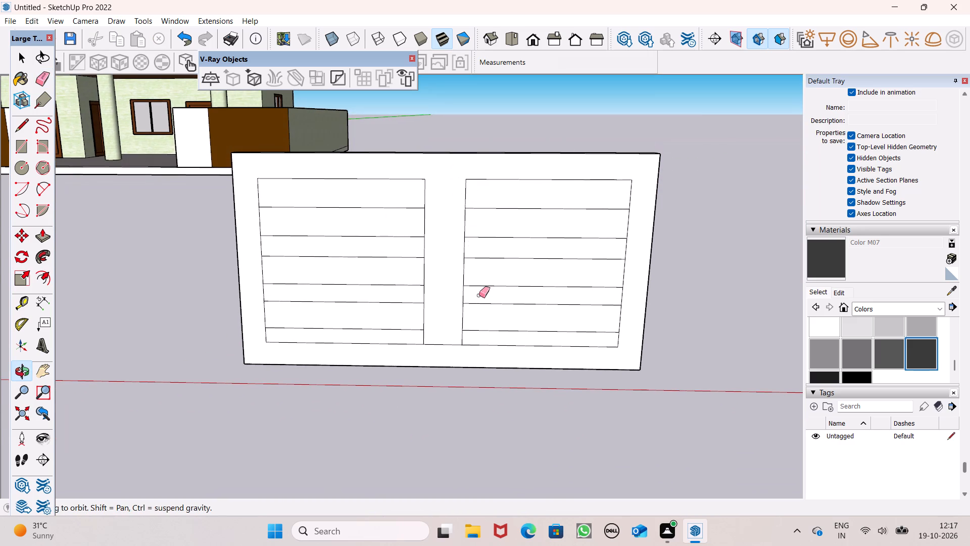
{"action": "left_click_drag", "start_coordinate": [450, 344], "coordinate": [453, 350]}
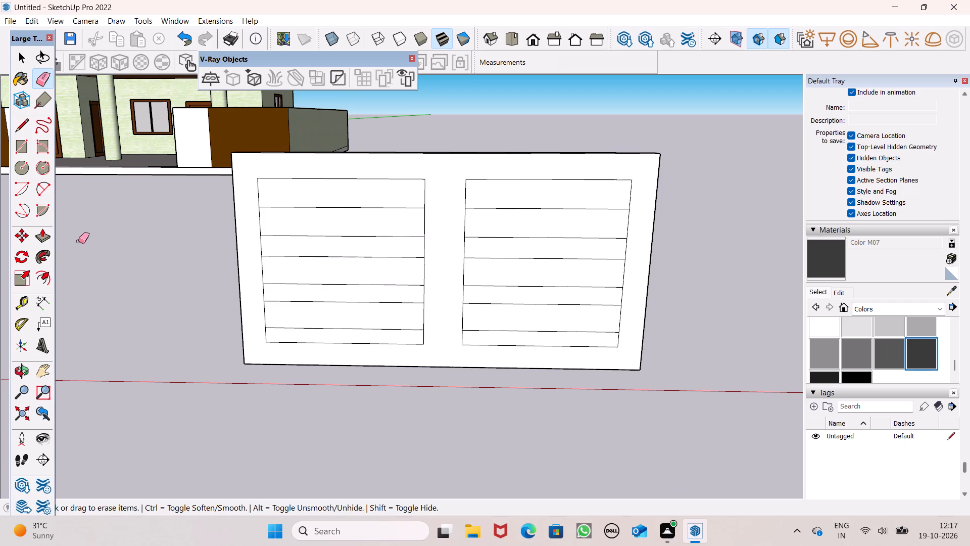
Push the top two gaps of the left bay 4" back with Push/Pull, cutting them through the panel.
{"action": "left_click", "coordinate": [45, 236]}
{"action": "scroll", "coordinate": [258, 206], "scroll_direction": "up", "scroll_amount": 4}
{"action": "left_click_drag", "start_coordinate": [284, 197], "coordinate": [285, 195]}
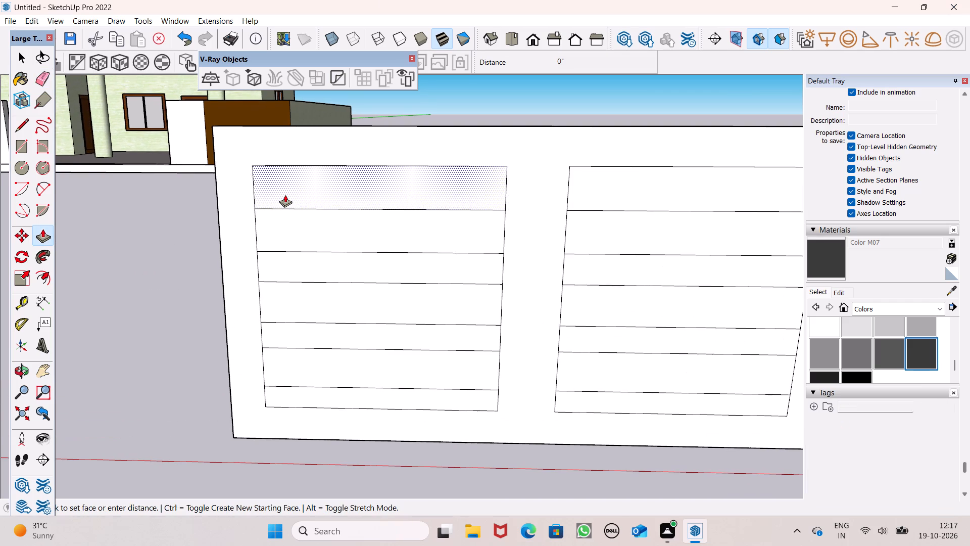
{"action": "left_click_drag", "start_coordinate": [285, 195], "coordinate": [300, 188]}
{"action": "key", "text": "ctrl+z"}
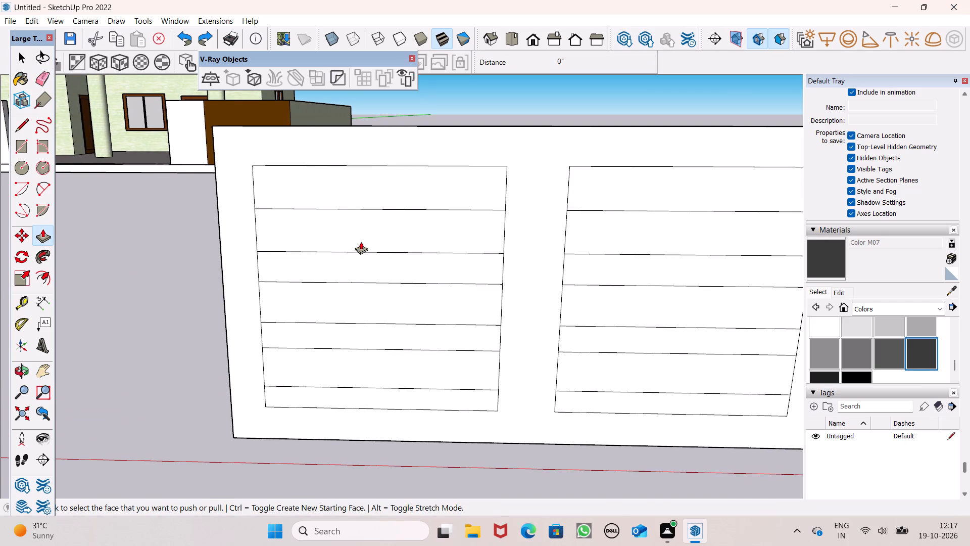
{"action": "middle_click_drag", "start_coordinate": [361, 242], "coordinate": [360, 183]}
{"action": "left_click_drag", "start_coordinate": [288, 193], "coordinate": [340, 187]}
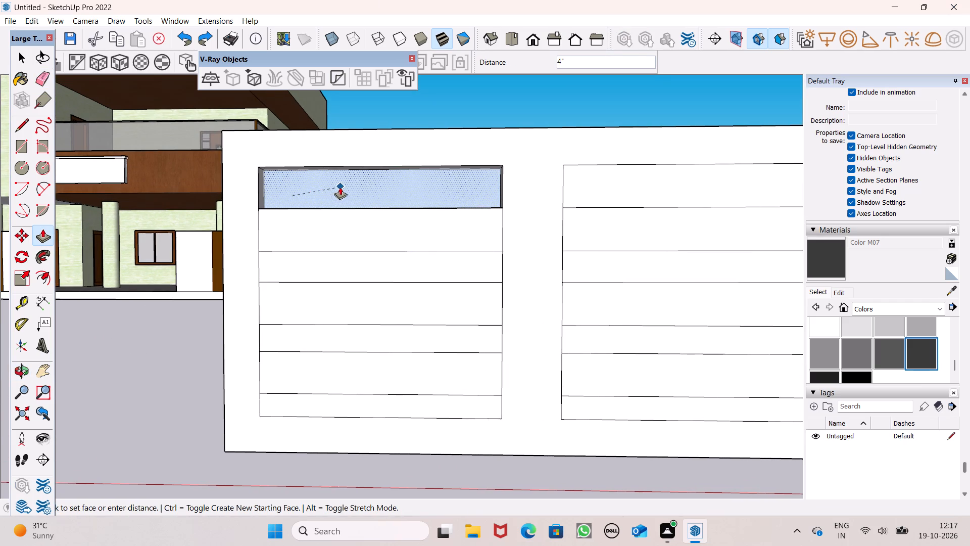
{"action": "left_click_drag", "start_coordinate": [340, 187], "coordinate": [344, 184]}
{"action": "middle_click_drag", "start_coordinate": [405, 265], "coordinate": [394, 317]}
{"action": "left_click_drag", "start_coordinate": [311, 270], "coordinate": [332, 263]}
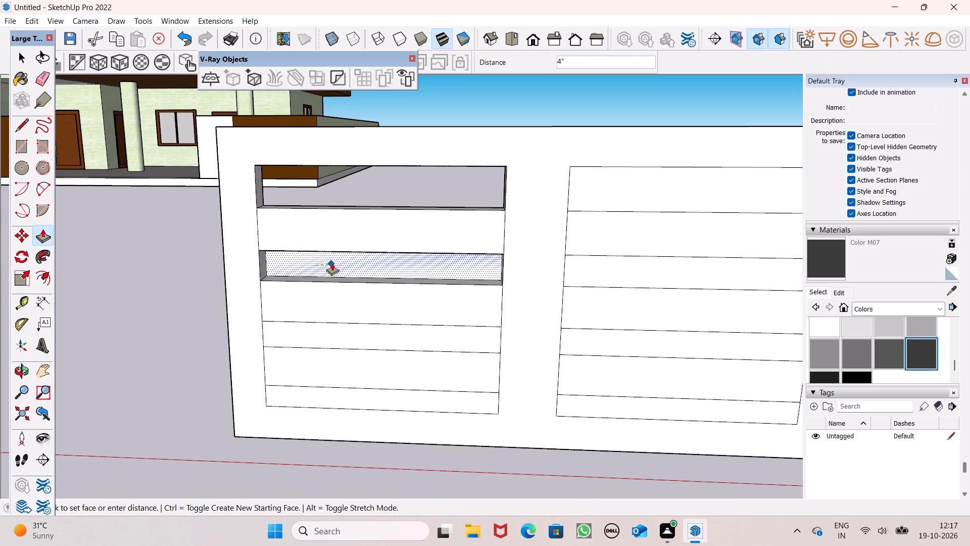
{"action": "left_click_drag", "start_coordinate": [332, 263], "coordinate": [367, 259]}
Push the lower two gaps of the left bay 4" back, cutting them through the panel.
{"action": "left_click_drag", "start_coordinate": [319, 336], "coordinate": [350, 326]}
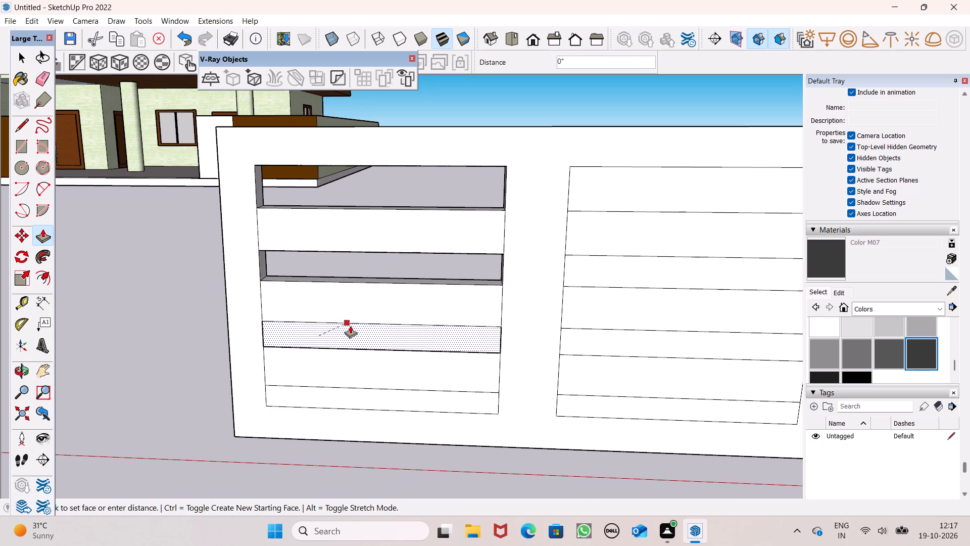
{"action": "left_click_drag", "start_coordinate": [350, 326], "coordinate": [405, 342]}
{"action": "scroll", "coordinate": [411, 285], "scroll_direction": "down", "scroll_amount": 2}
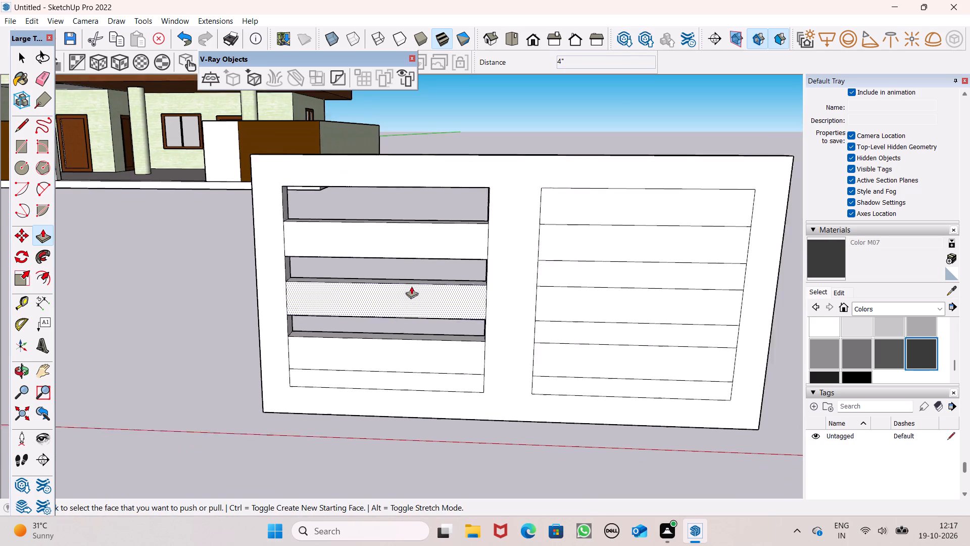
{"action": "scroll", "coordinate": [411, 286], "scroll_direction": "down", "scroll_amount": 1}
{"action": "middle_click_drag", "start_coordinate": [412, 398], "coordinate": [412, 372]}
{"action": "scroll", "coordinate": [364, 387], "scroll_direction": "up", "scroll_amount": 3}
{"action": "left_click_drag", "start_coordinate": [344, 366], "coordinate": [374, 368]}
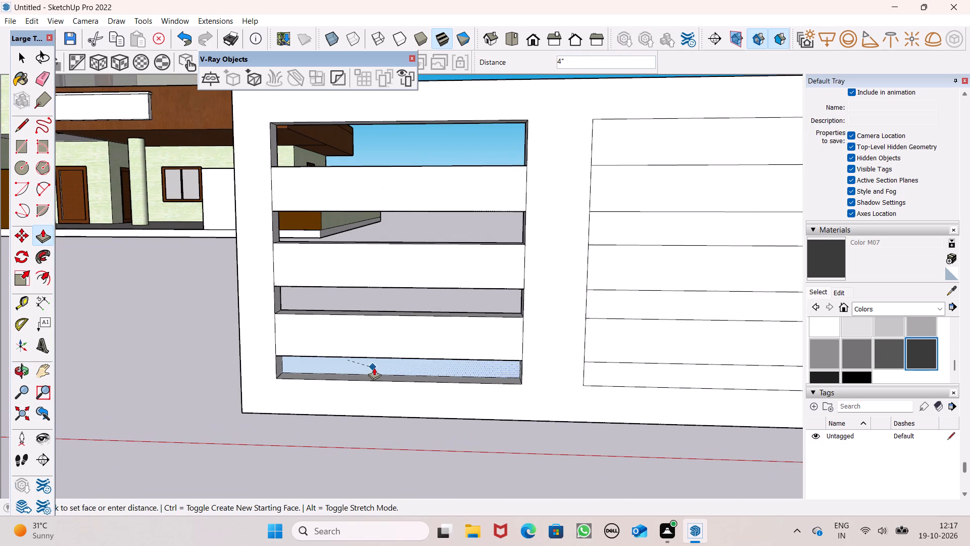
{"action": "left_click_drag", "start_coordinate": [374, 368], "coordinate": [412, 360]}
{"action": "left_click_drag", "start_coordinate": [306, 368], "coordinate": [344, 368]}
{"action": "left_click_drag", "start_coordinate": [344, 368], "coordinate": [373, 368]}
Push the top two gaps of the right bay 4" back, cutting them through the panel.
{"action": "scroll", "coordinate": [164, 329], "scroll_direction": "down", "scroll_amount": 4}
{"action": "scroll", "coordinate": [554, 251], "scroll_direction": "up", "scroll_amount": 2}
{"action": "scroll", "coordinate": [424, 236], "scroll_direction": "down", "scroll_amount": 2}
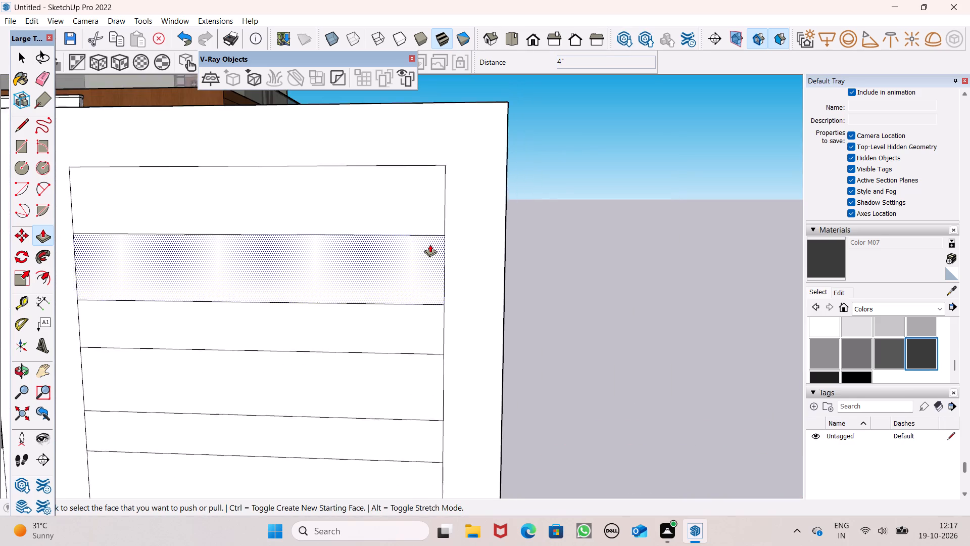
{"action": "scroll", "coordinate": [430, 244], "scroll_direction": "down", "scroll_amount": 5}
{"action": "left_click_drag", "start_coordinate": [248, 217], "coordinate": [299, 221]}
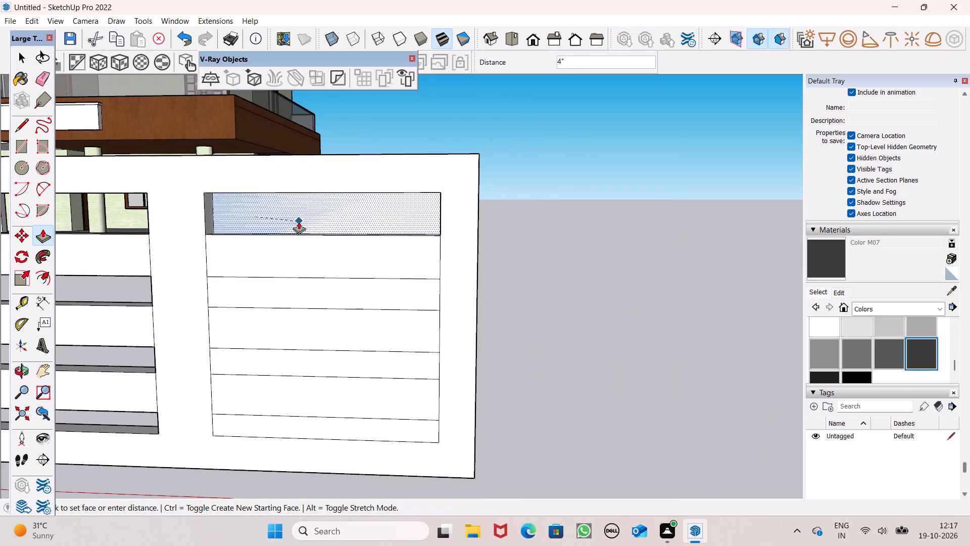
{"action": "left_click_drag", "start_coordinate": [299, 221], "coordinate": [304, 221]}
{"action": "left_click_drag", "start_coordinate": [256, 294], "coordinate": [293, 299]}
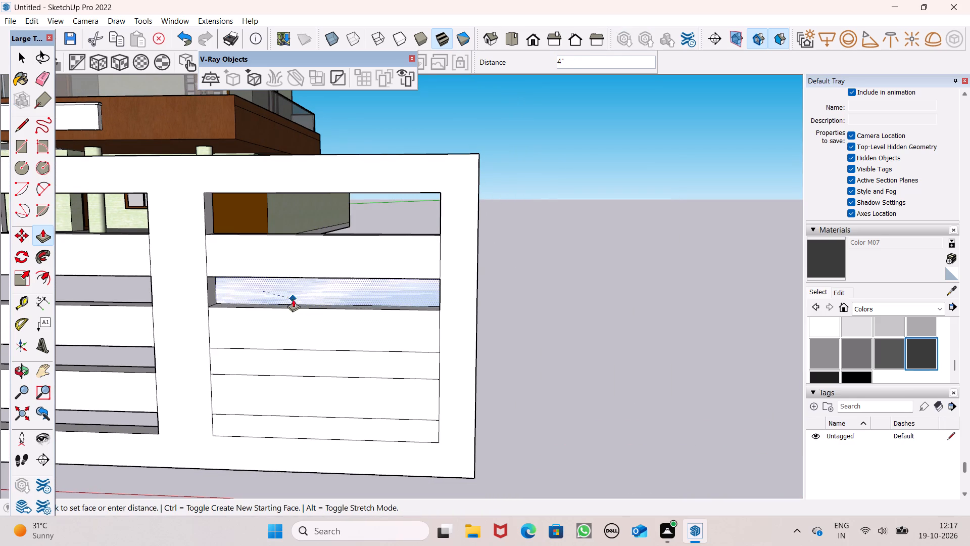
{"action": "left_click_drag", "start_coordinate": [293, 299], "coordinate": [357, 307]}
{"action": "scroll", "coordinate": [460, 214], "scroll_direction": "down", "scroll_amount": 5}
{"action": "scroll", "coordinate": [308, 270], "scroll_direction": "up", "scroll_amount": 4}
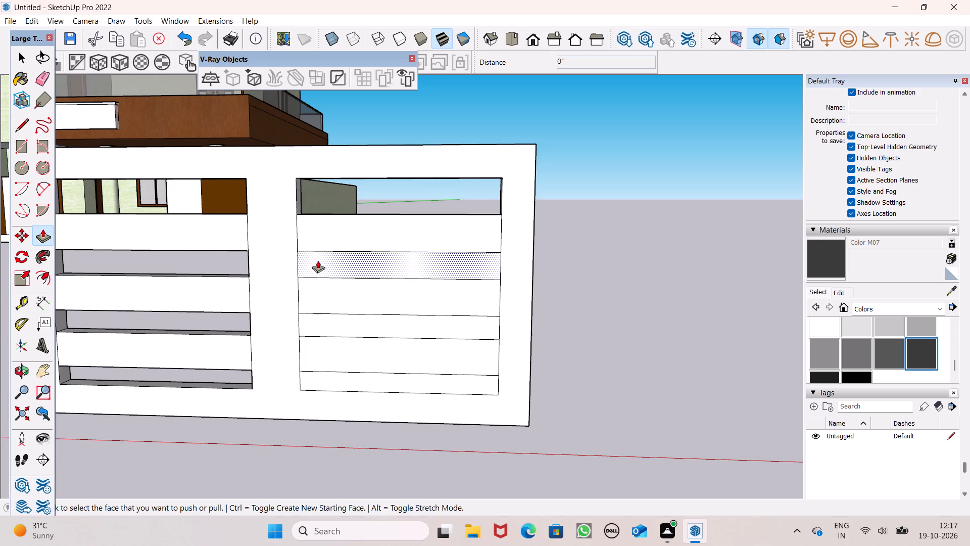
{"action": "left_click_drag", "start_coordinate": [309, 267], "coordinate": [396, 266]}
Push the lower two gaps of the right bay 4" back, cutting them through the panel.
{"action": "left_click_drag", "start_coordinate": [330, 335], "coordinate": [347, 328]}
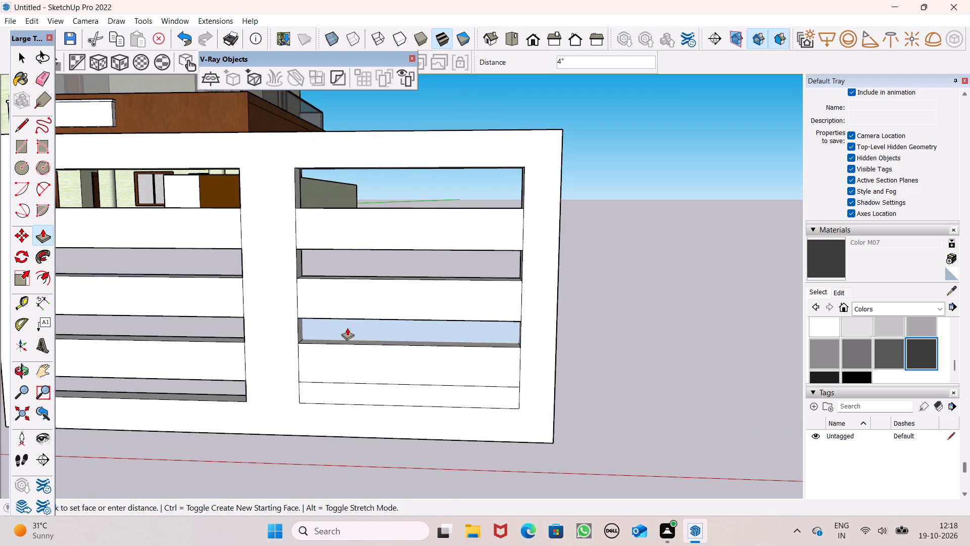
{"action": "left_click_drag", "start_coordinate": [347, 328], "coordinate": [443, 340]}
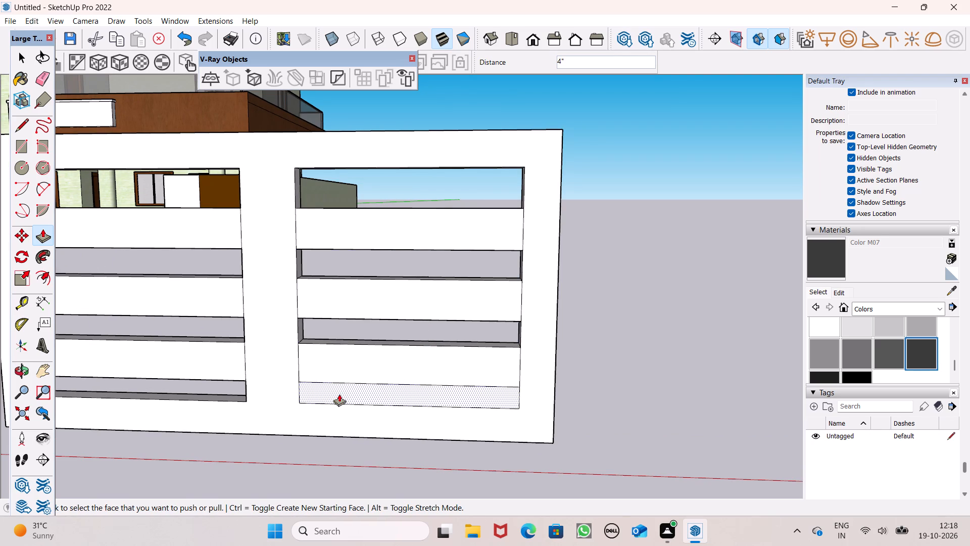
{"action": "left_click_drag", "start_coordinate": [346, 390], "coordinate": [415, 396]}
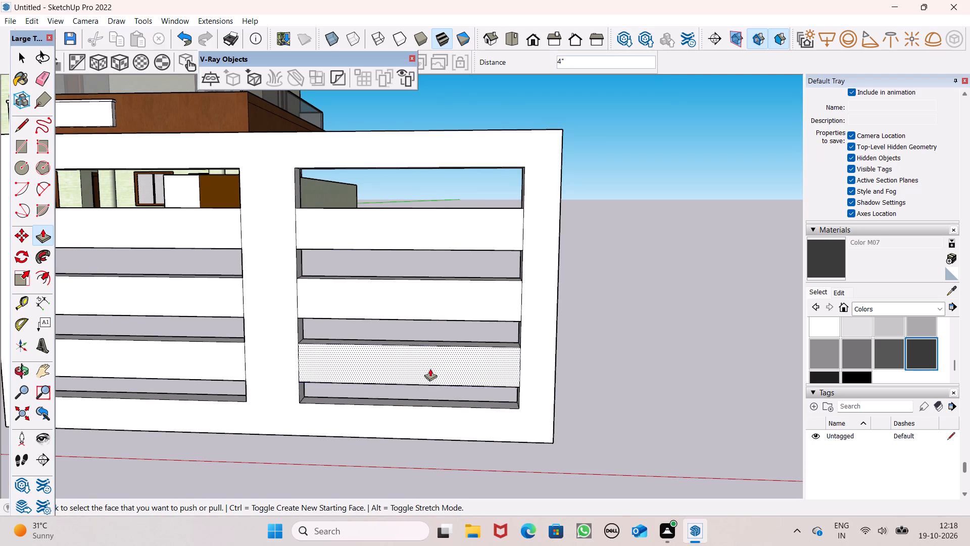
{"action": "scroll", "coordinate": [596, 250], "scroll_direction": "down", "scroll_amount": 2}
{"action": "key", "text": "space"}
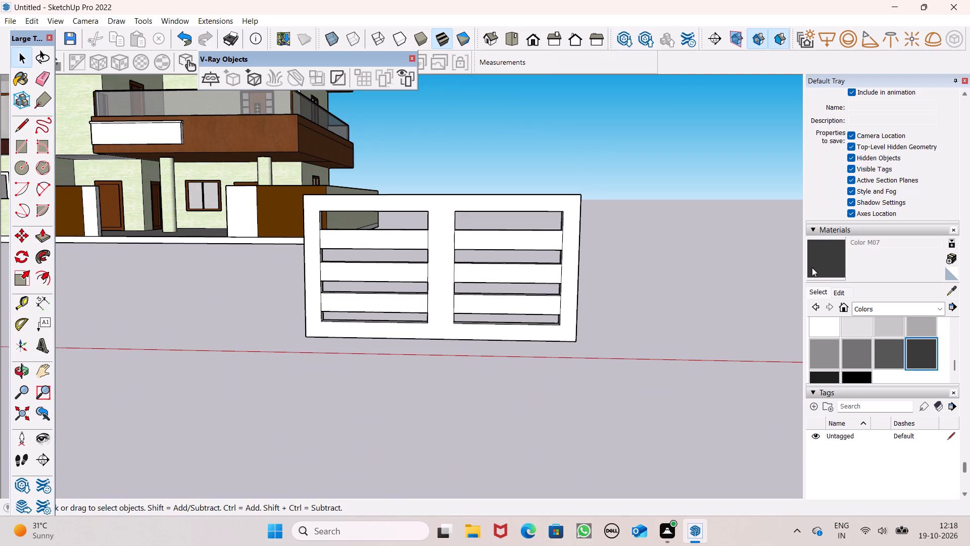
Paint the panel's front frame and all six horizontal strips with the dark grey Color M07.
{"action": "left_click", "coordinate": [837, 260]}
{"action": "scroll", "coordinate": [611, 298], "scroll_direction": "up", "scroll_amount": 2}
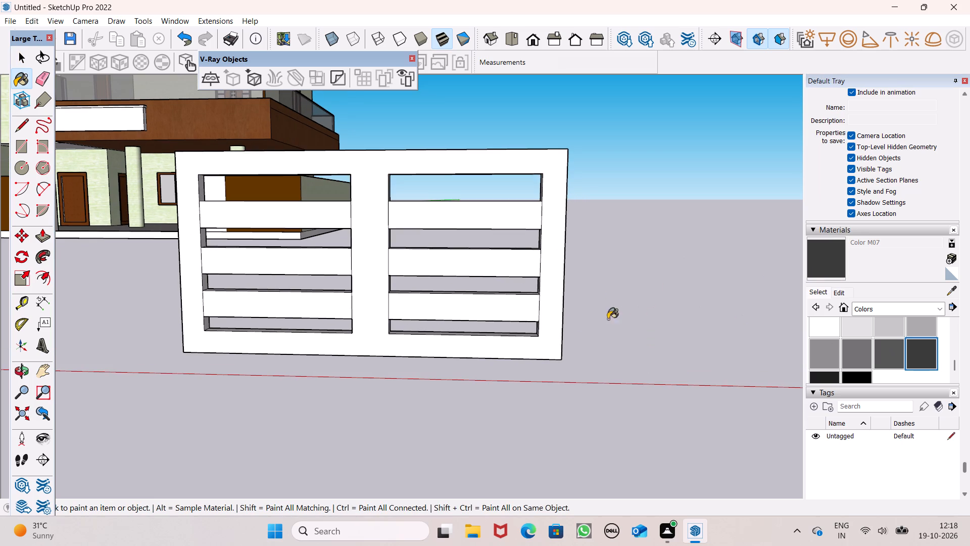
{"action": "left_click", "coordinate": [546, 331]}
{"action": "scroll", "coordinate": [537, 305], "scroll_direction": "up", "scroll_amount": 3}
{"action": "left_click", "coordinate": [516, 300]}
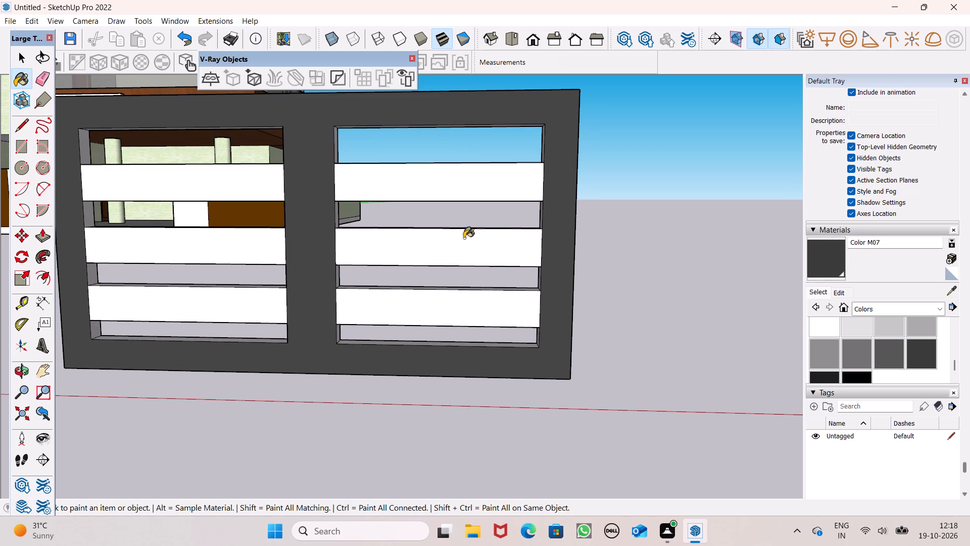
{"action": "left_click", "coordinate": [462, 243]}
{"action": "left_click", "coordinate": [467, 171]}
{"action": "left_click", "coordinate": [231, 171]}
{"action": "left_click_drag", "start_coordinate": [220, 240], "coordinate": [222, 243]}
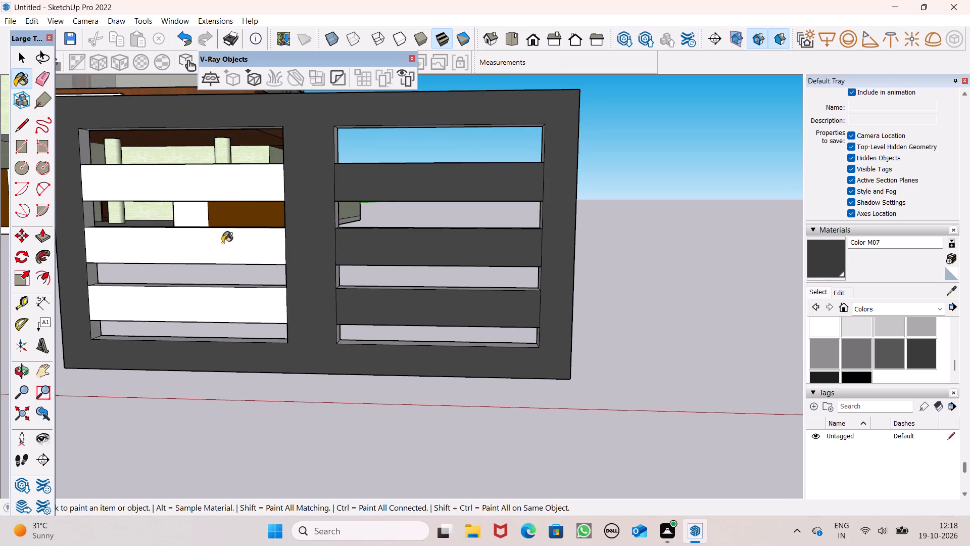
{"action": "left_click_drag", "start_coordinate": [222, 243], "coordinate": [224, 252]}
{"action": "left_click", "coordinate": [232, 300]}
Paint the panel's back face and the adjoining outer side edge with Color M07.
{"action": "middle_click_drag", "start_coordinate": [292, 305], "coordinate": [64, 296]}
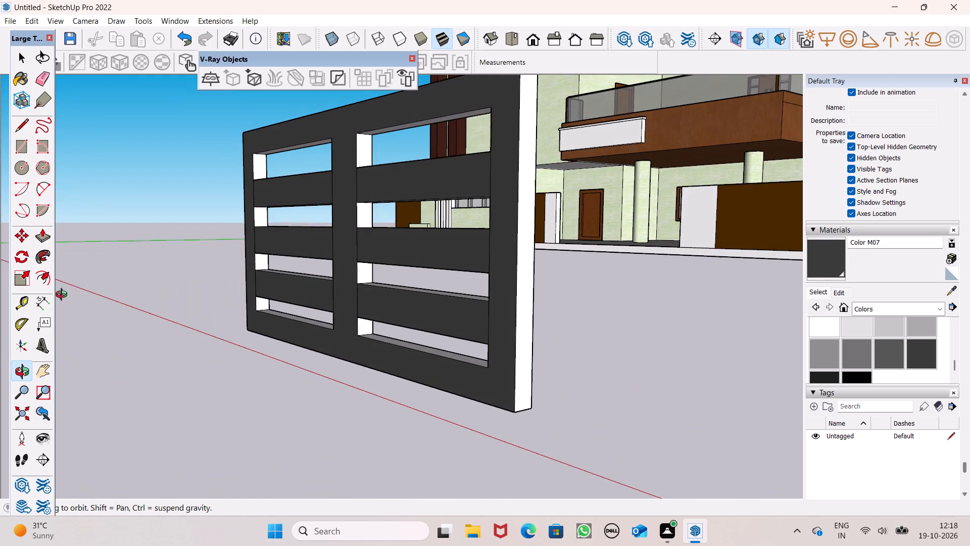
{"action": "middle_click_drag", "start_coordinate": [64, 296], "coordinate": [65, 296]}
{"action": "scroll", "coordinate": [591, 271], "scroll_direction": "down", "scroll_amount": 3}
{"action": "middle_click_drag", "start_coordinate": [564, 286], "coordinate": [130, 282]}
{"action": "scroll", "coordinate": [296, 271], "scroll_direction": "up", "scroll_amount": 1}
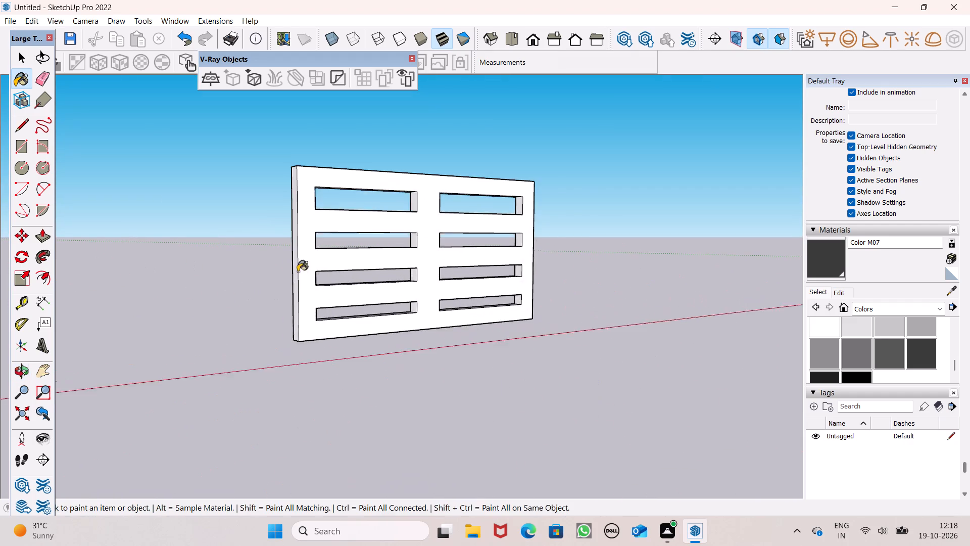
{"action": "scroll", "coordinate": [298, 271], "scroll_direction": "up", "scroll_amount": 2}
{"action": "left_click", "coordinate": [433, 297]}
{"action": "scroll", "coordinate": [434, 299], "scroll_direction": "up", "scroll_amount": 6}
{"action": "middle_click_drag", "start_coordinate": [234, 281], "coordinate": [389, 328]}
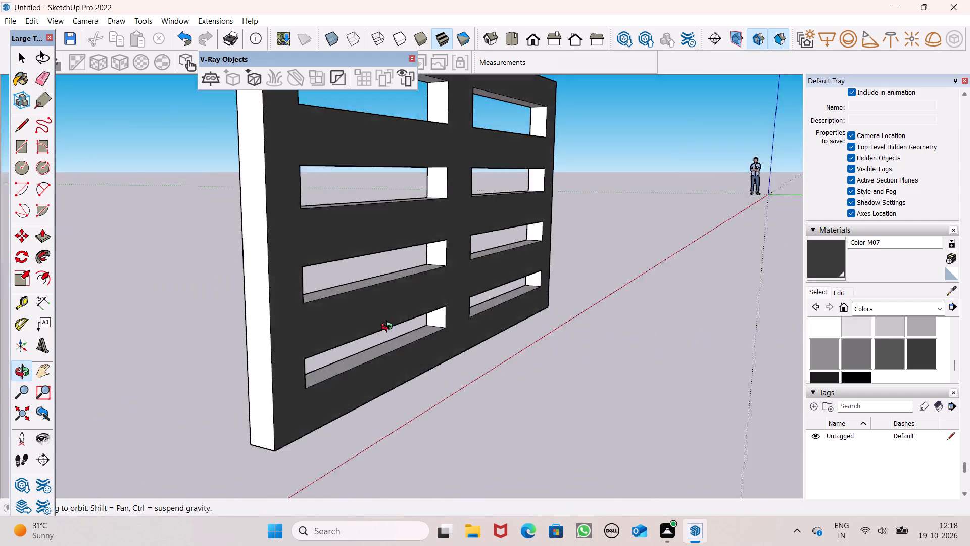
{"action": "middle_click_drag", "start_coordinate": [389, 328], "coordinate": [405, 346]}
{"action": "left_click_drag", "start_coordinate": [330, 312], "coordinate": [337, 298]}
Paint the bottom faces and post-side end faces of the four gaps in the bay nearest the painted side edge with Color M07.
{"action": "left_click", "coordinate": [375, 239]}
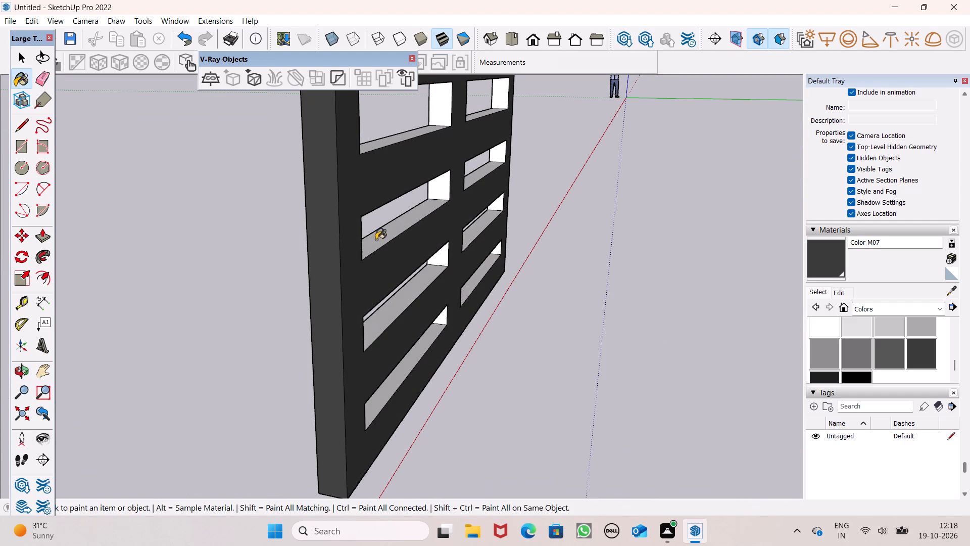
{"action": "left_click", "coordinate": [386, 136]}
{"action": "left_click_drag", "start_coordinate": [437, 108], "coordinate": [446, 115]}
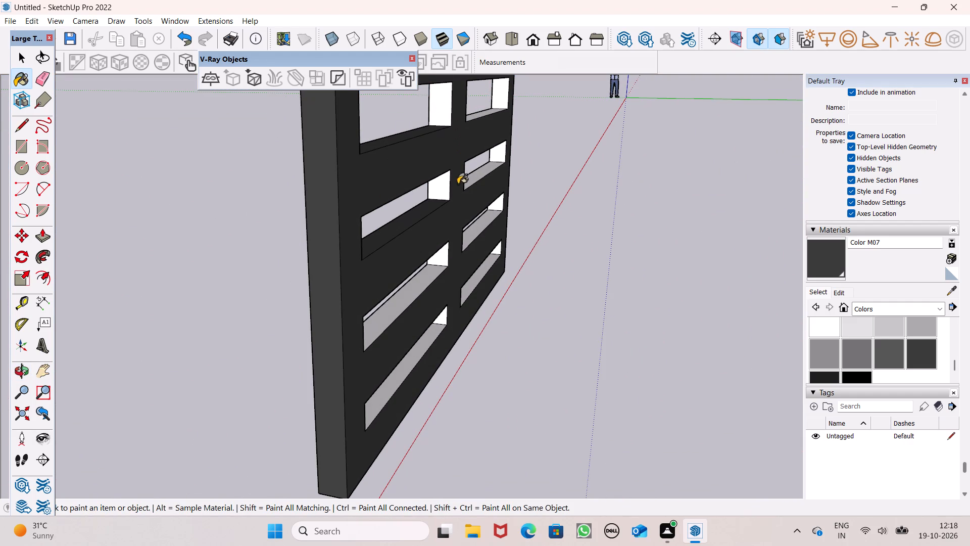
{"action": "left_click", "coordinate": [446, 186]}
{"action": "scroll", "coordinate": [437, 273], "scroll_direction": "up", "scroll_amount": 7}
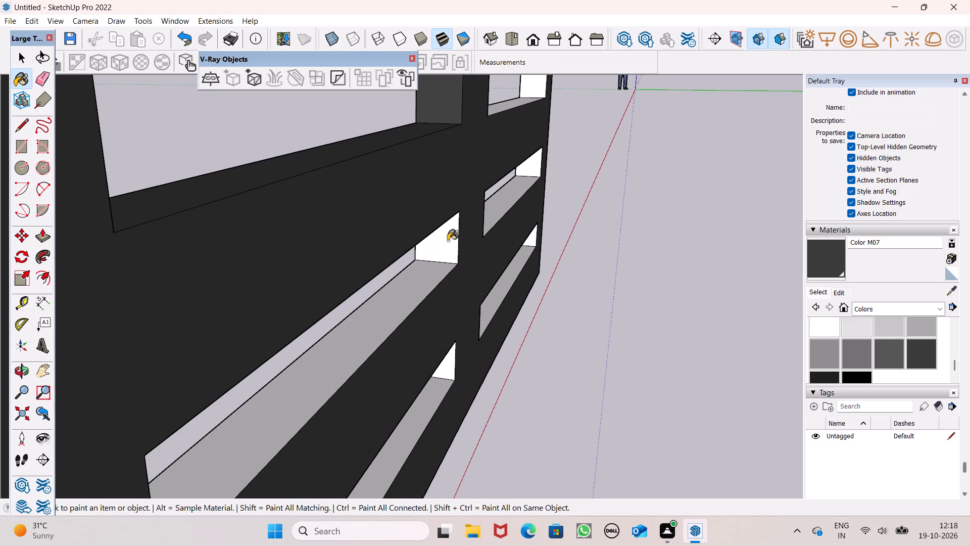
{"action": "left_click", "coordinate": [448, 241]}
{"action": "left_click", "coordinate": [445, 281]}
{"action": "left_click", "coordinate": [416, 289]}
{"action": "scroll", "coordinate": [442, 402], "scroll_direction": "up", "scroll_amount": 5}
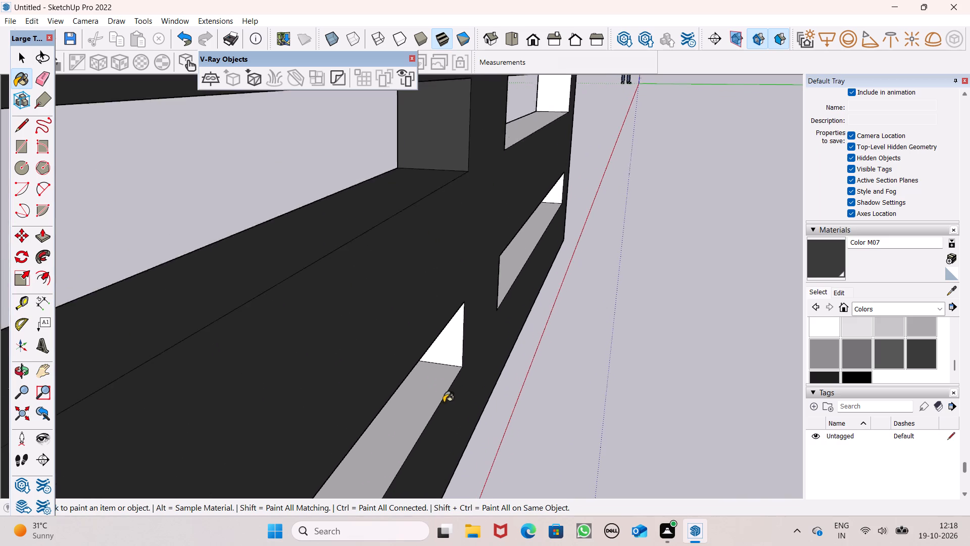
{"action": "scroll", "coordinate": [444, 402], "scroll_direction": "up", "scroll_amount": 2}
{"action": "left_click_drag", "start_coordinate": [440, 385], "coordinate": [440, 363]}
{"action": "left_click", "coordinate": [442, 323]}
Paint the panel's top edge with Color M07.
{"action": "scroll", "coordinate": [446, 268], "scroll_direction": "down", "scroll_amount": 11}
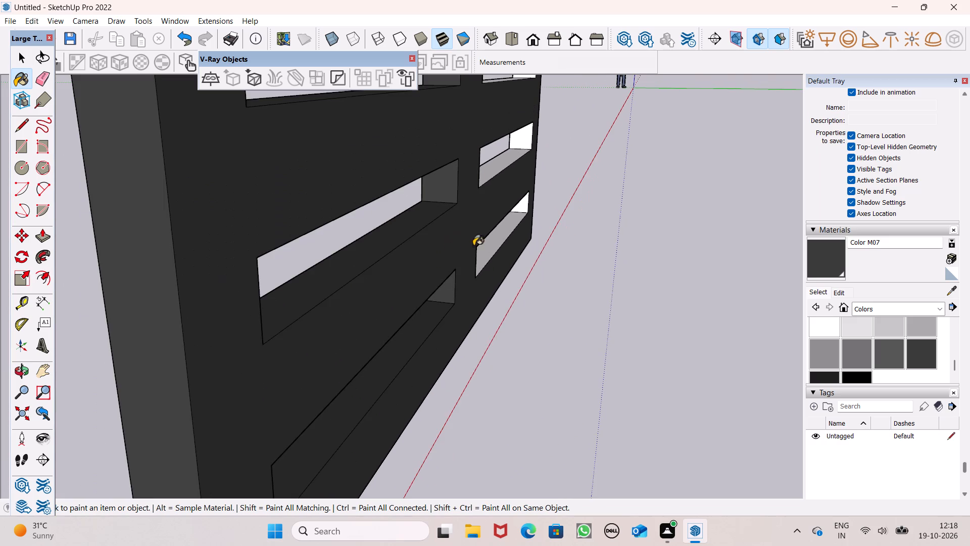
{"action": "middle_click_drag", "start_coordinate": [318, 248], "coordinate": [106, 258]}
{"action": "scroll", "coordinate": [140, 218], "scroll_direction": "down", "scroll_amount": 7}
{"action": "middle_click_drag", "start_coordinate": [203, 226], "coordinate": [0, 247]}
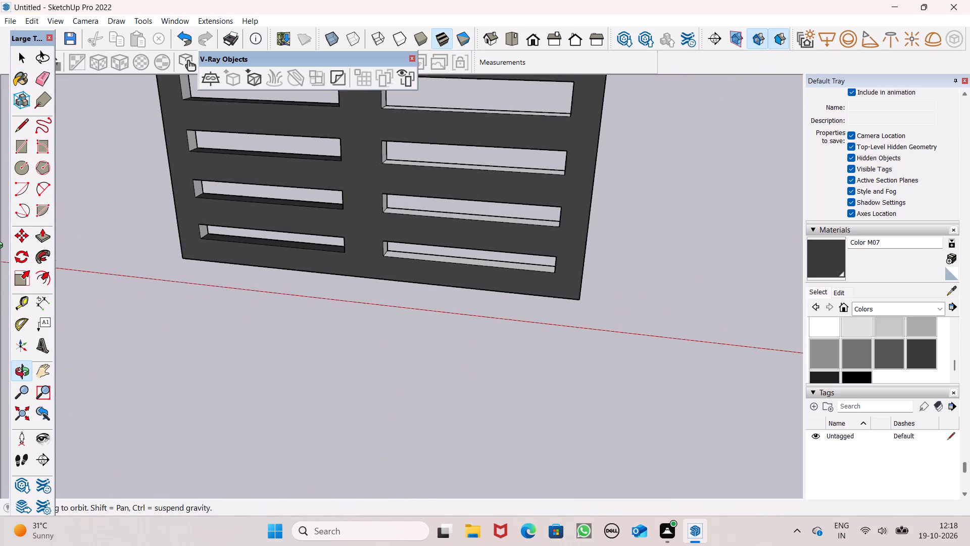
{"action": "middle_click_drag", "start_coordinate": [0, 247], "coordinate": [0, 244]}
{"action": "scroll", "coordinate": [329, 178], "scroll_direction": "up", "scroll_amount": 1}
{"action": "scroll", "coordinate": [312, 266], "scroll_direction": "down", "scroll_amount": 6}
{"action": "scroll", "coordinate": [279, 118], "scroll_direction": "up", "scroll_amount": 6}
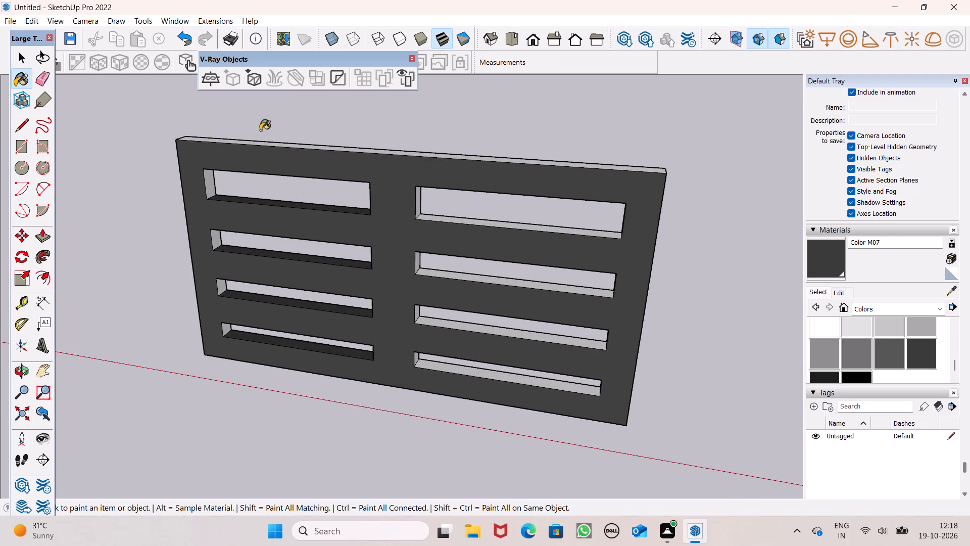
{"action": "scroll", "coordinate": [260, 130], "scroll_direction": "up", "scroll_amount": 7}
{"action": "left_click", "coordinate": [254, 153]}
Paint the outer end faces of the four gaps in the bay with already-dark gap bottoms using Color M07.
{"action": "middle_click_drag", "start_coordinate": [231, 194], "coordinate": [205, 149]}
{"action": "scroll", "coordinate": [206, 152], "scroll_direction": "up", "scroll_amount": 1}
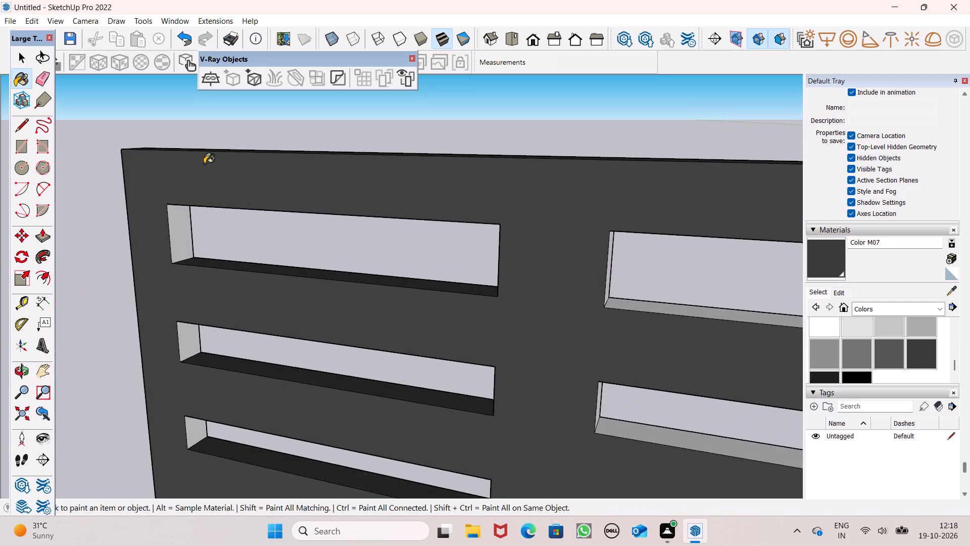
{"action": "scroll", "coordinate": [193, 209], "scroll_direction": "up", "scroll_amount": 6}
{"action": "left_click", "coordinate": [176, 237]}
{"action": "left_click_drag", "start_coordinate": [180, 415], "coordinate": [188, 397]}
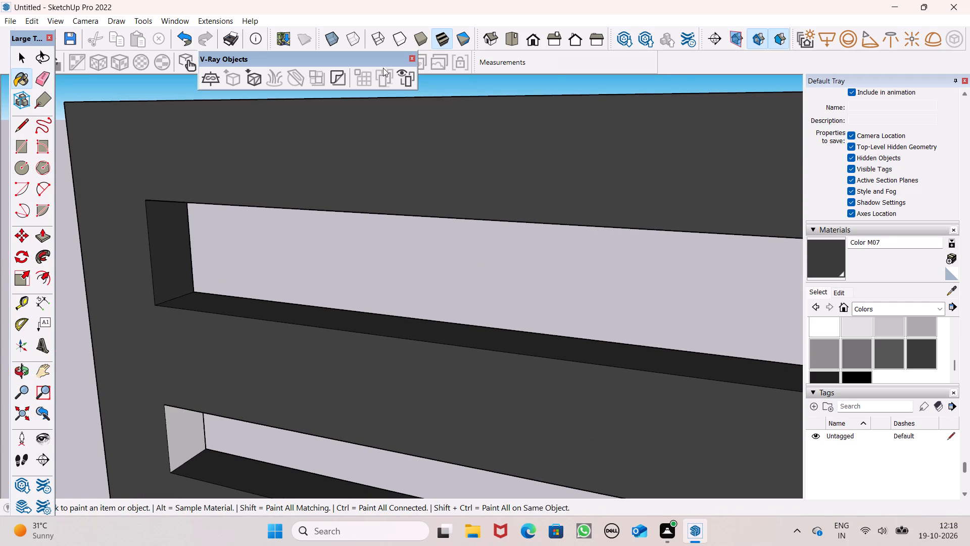
{"action": "scroll", "coordinate": [622, 290], "scroll_direction": "down", "scroll_amount": 9}
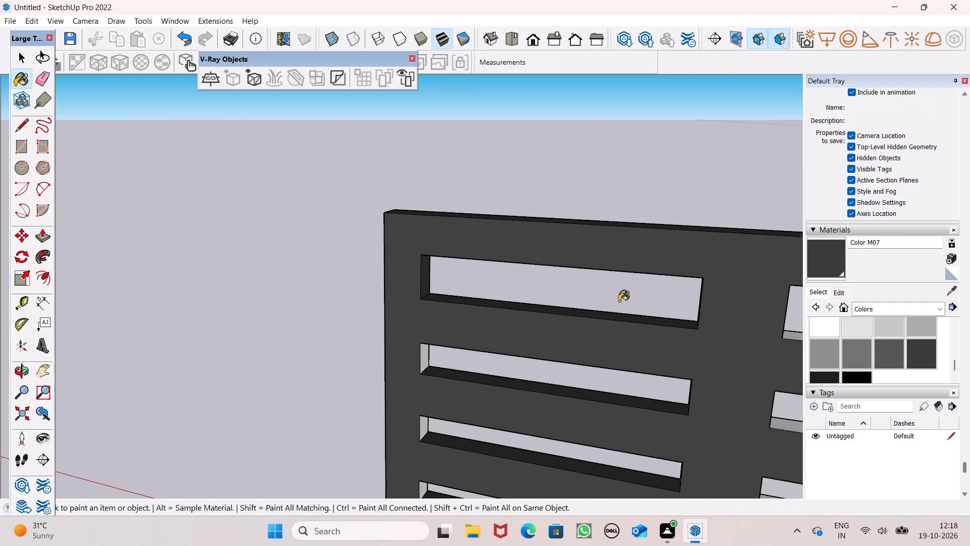
{"action": "scroll", "coordinate": [619, 301], "scroll_direction": "down", "scroll_amount": 5}
{"action": "middle_click_drag", "start_coordinate": [625, 361], "coordinate": [543, 320]}
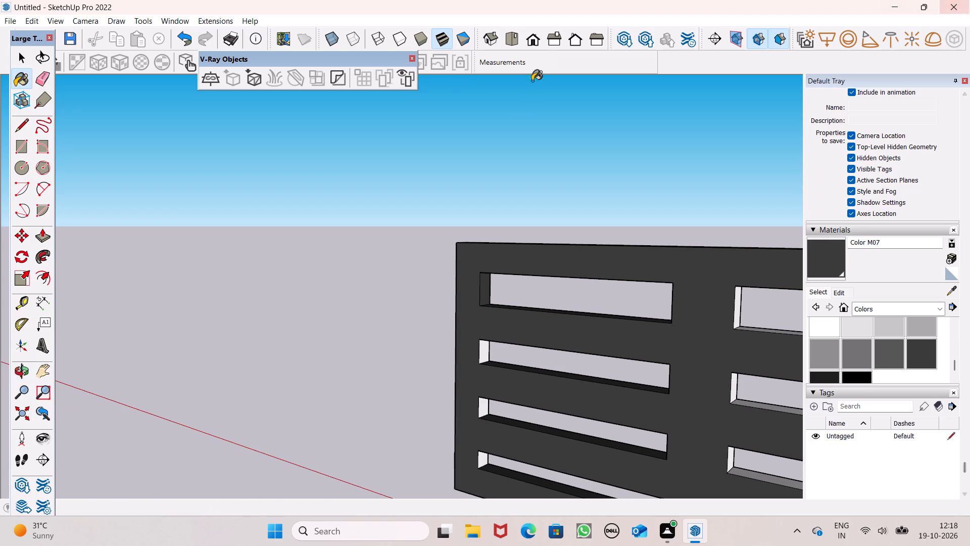
{"action": "scroll", "coordinate": [233, 199], "scroll_direction": "down", "scroll_amount": 2}
{"action": "scroll", "coordinate": [360, 403], "scroll_direction": "up", "scroll_amount": 5}
{"action": "scroll", "coordinate": [492, 337], "scroll_direction": "up", "scroll_amount": 5}
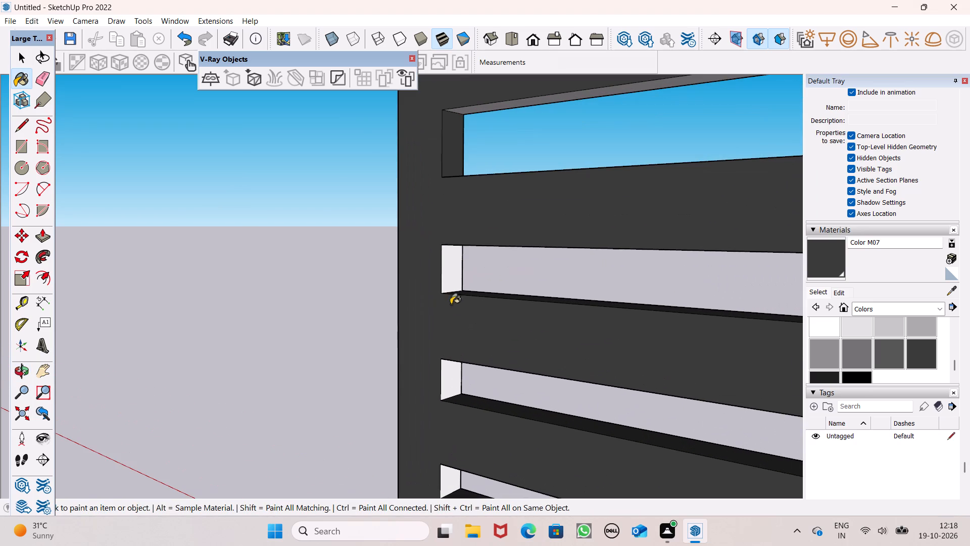
{"action": "left_click", "coordinate": [451, 269]}
{"action": "scroll", "coordinate": [454, 395], "scroll_direction": "up", "scroll_amount": 5}
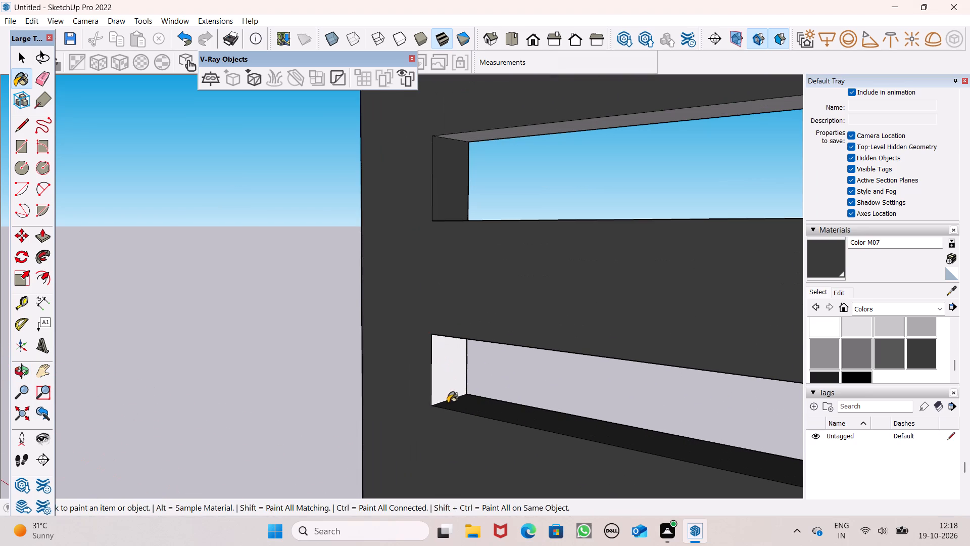
{"action": "left_click", "coordinate": [439, 370]}
{"action": "scroll", "coordinate": [369, 169], "scroll_direction": "down", "scroll_amount": 7}
{"action": "scroll", "coordinate": [417, 389], "scroll_direction": "up", "scroll_amount": 5}
{"action": "left_click_drag", "start_coordinate": [405, 343], "coordinate": [396, 308]}
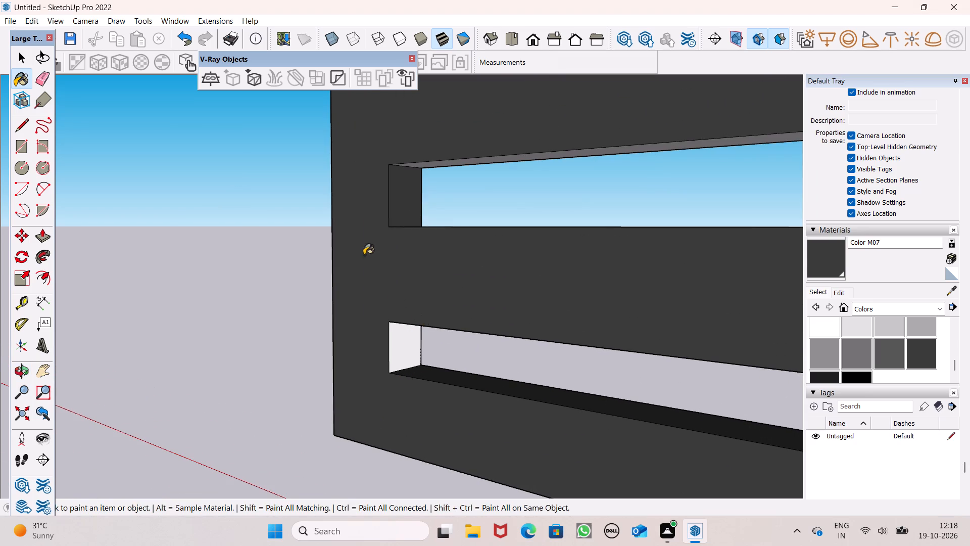
{"action": "scroll", "coordinate": [359, 257], "scroll_direction": "down", "scroll_amount": 7}
{"action": "scroll", "coordinate": [382, 335], "scroll_direction": "up", "scroll_amount": 6}
{"action": "left_click", "coordinate": [362, 288]}
{"action": "left_click", "coordinate": [368, 294]}
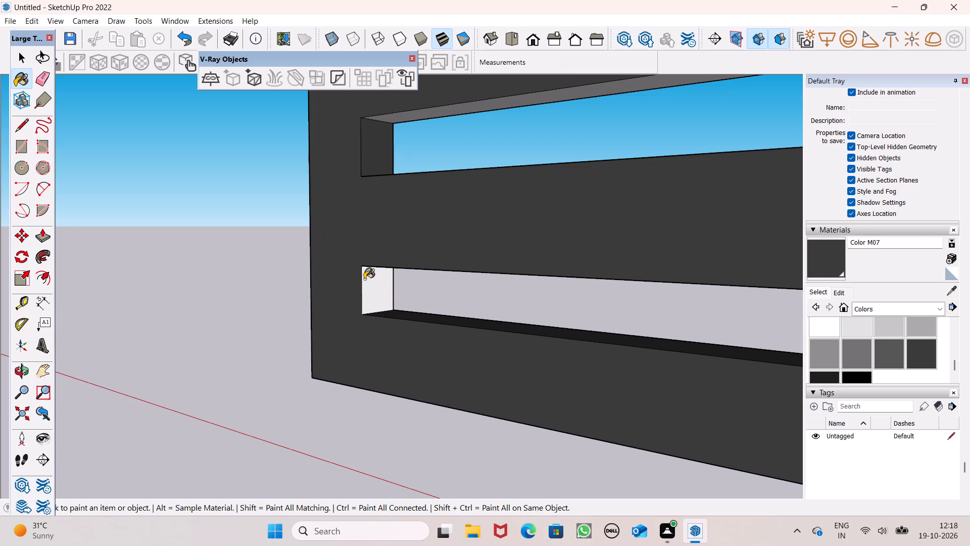
Paint the centre-post-side end faces of the four gaps in the other bay with Color M07.
{"action": "scroll", "coordinate": [314, 251], "scroll_direction": "down", "scroll_amount": 14}
{"action": "scroll", "coordinate": [458, 212], "scroll_direction": "up", "scroll_amount": 5}
{"action": "scroll", "coordinate": [405, 136], "scroll_direction": "up", "scroll_amount": 3}
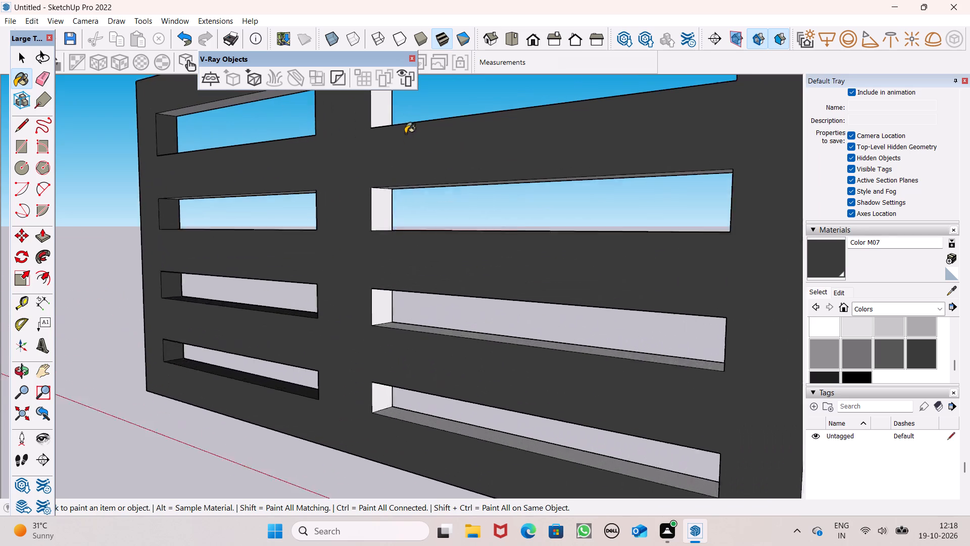
{"action": "scroll", "coordinate": [405, 133], "scroll_direction": "up", "scroll_amount": 2}
{"action": "left_click", "coordinate": [375, 97]}
{"action": "left_click", "coordinate": [369, 238]}
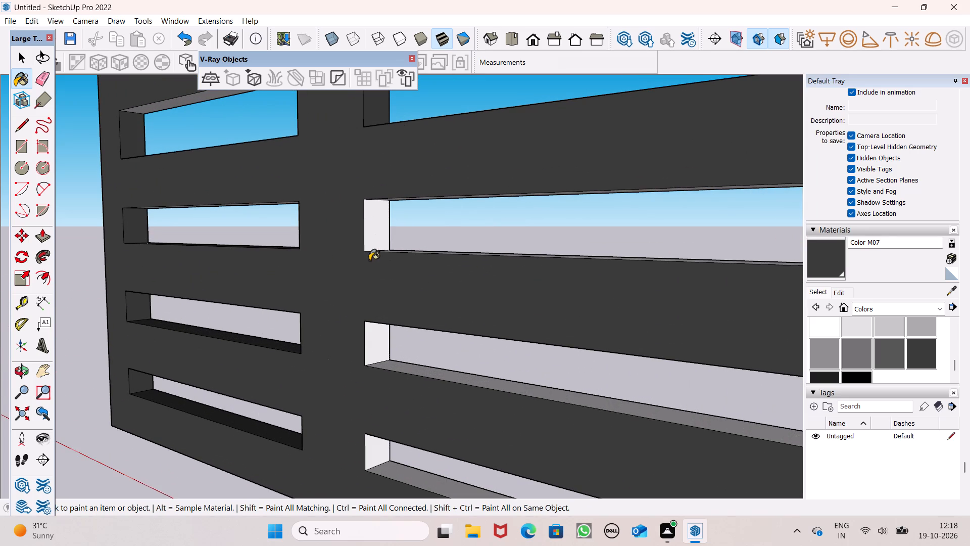
{"action": "left_click", "coordinate": [379, 349]}
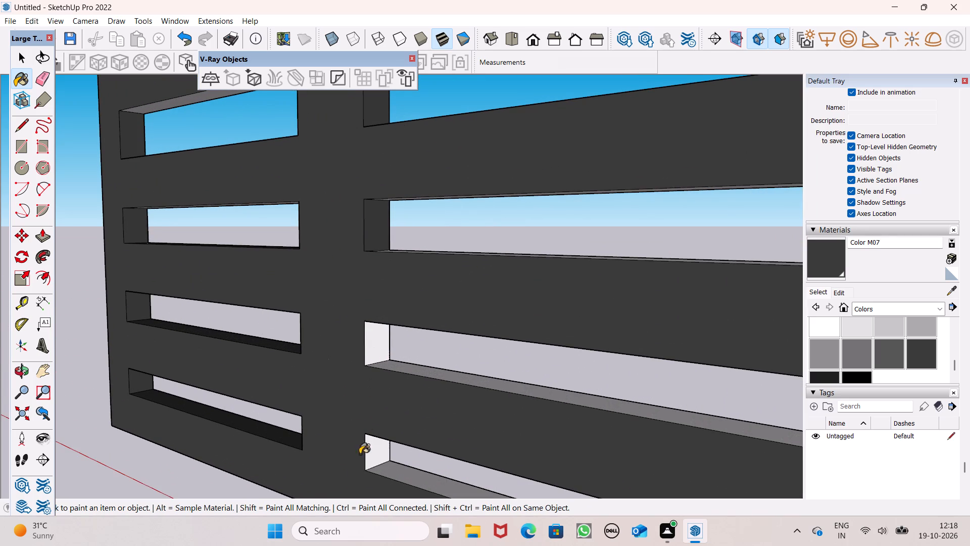
{"action": "left_click", "coordinate": [371, 451]}
{"action": "left_click", "coordinate": [393, 487]}
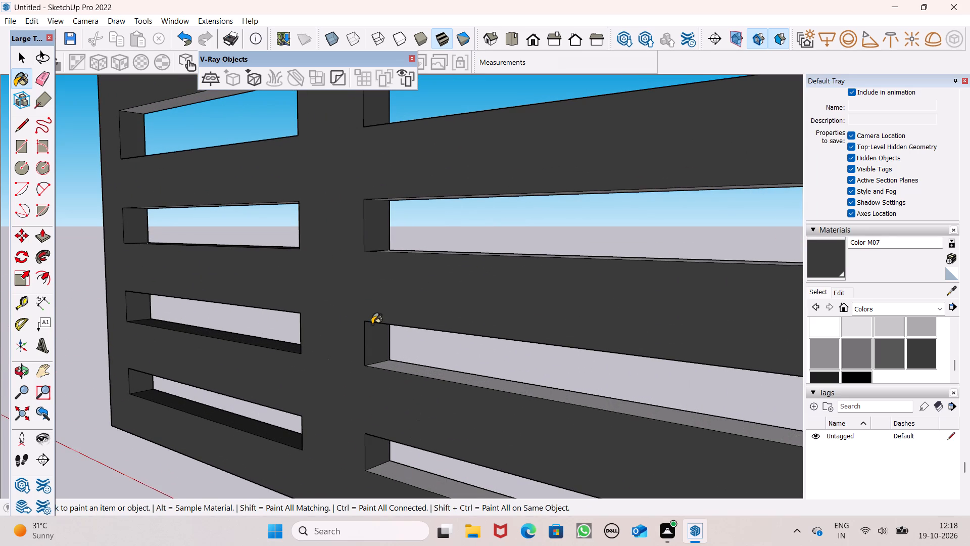
Paint the light bottom faces of the four gaps in that second bay with Color M07.
{"action": "scroll", "coordinate": [372, 324], "scroll_direction": "down", "scroll_amount": 3}
{"action": "middle_click_drag", "start_coordinate": [373, 426], "coordinate": [396, 466]}
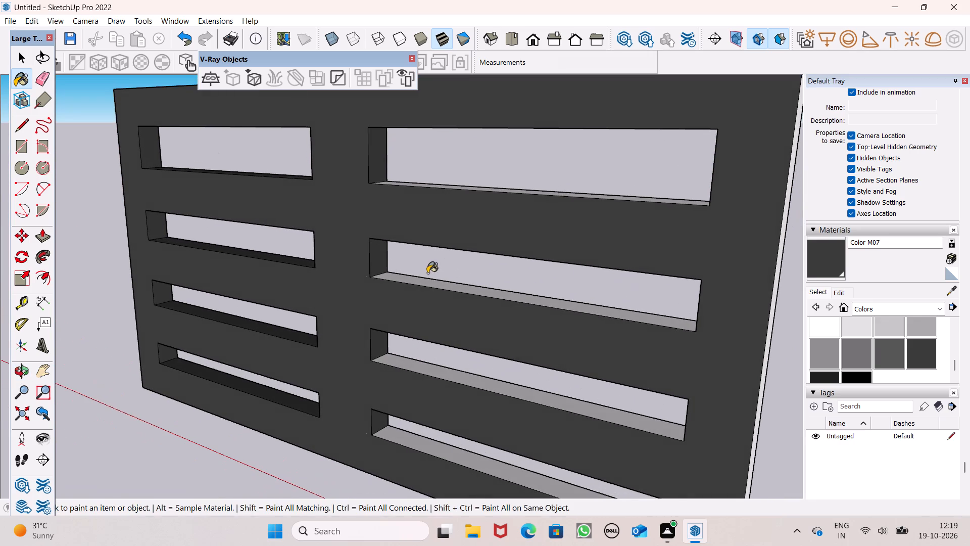
{"action": "middle_click_drag", "start_coordinate": [435, 315], "coordinate": [446, 366]}
{"action": "scroll", "coordinate": [406, 414], "scroll_direction": "up", "scroll_amount": 2}
{"action": "left_click_drag", "start_coordinate": [393, 430], "coordinate": [398, 424]}
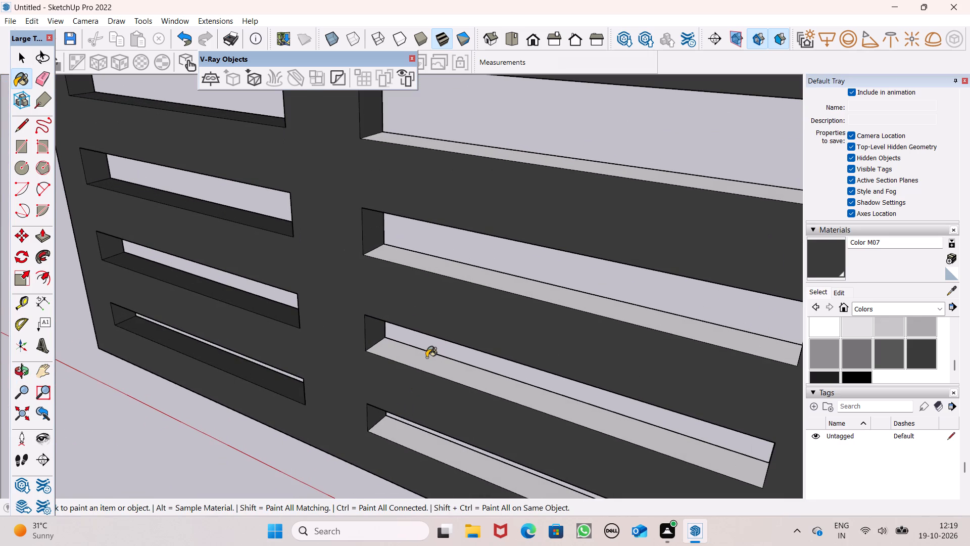
{"action": "left_click", "coordinate": [429, 355]}
{"action": "left_click_drag", "start_coordinate": [446, 274], "coordinate": [450, 260]}
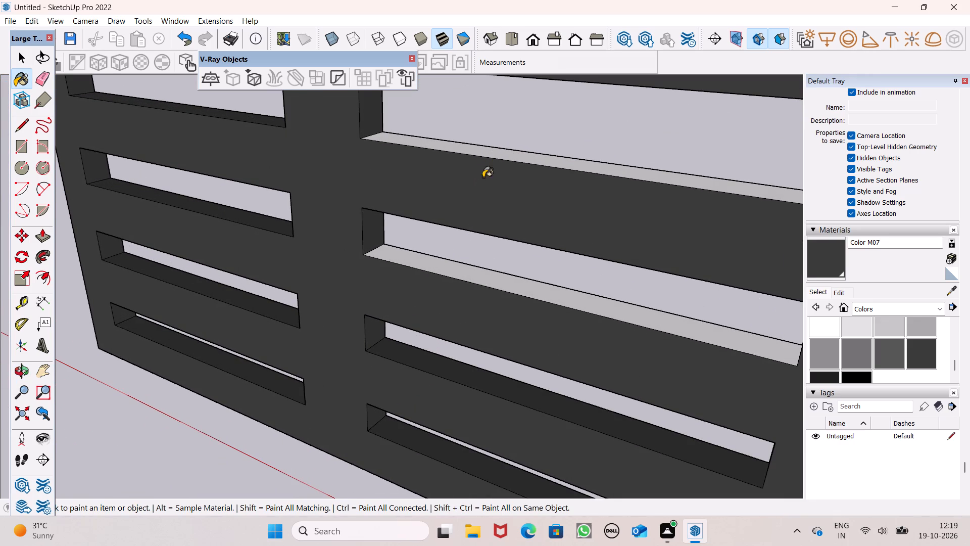
{"action": "scroll", "coordinate": [487, 203], "scroll_direction": "down", "scroll_amount": 1}
{"action": "middle_click_drag", "start_coordinate": [490, 212], "coordinate": [501, 266]}
{"action": "left_click", "coordinate": [515, 194]}
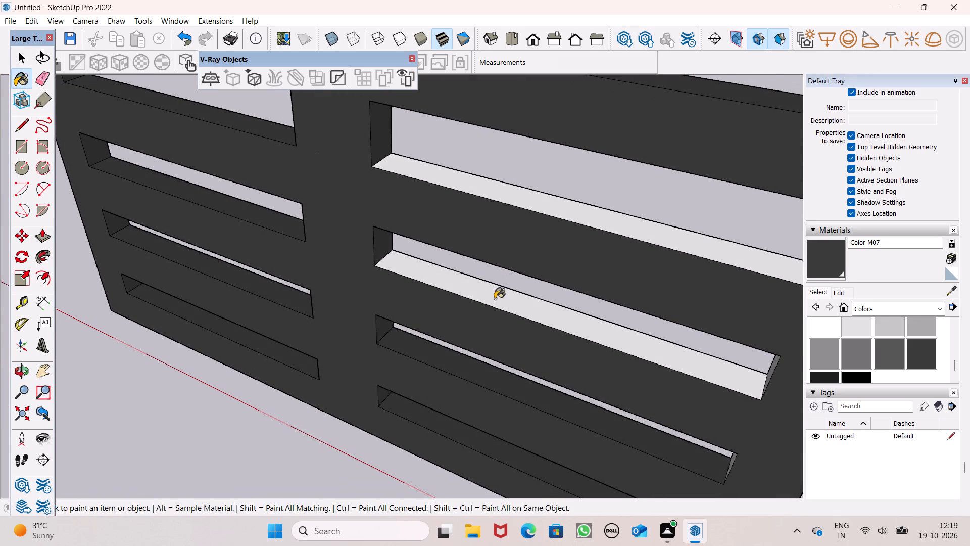
{"action": "left_click", "coordinate": [496, 299]}
From below the panel, paint the top inner faces of all eight gaps in both bays with Color M07.
{"action": "scroll", "coordinate": [455, 261], "scroll_direction": "down", "scroll_amount": 5}
{"action": "middle_click_drag", "start_coordinate": [431, 272], "coordinate": [609, 0]}
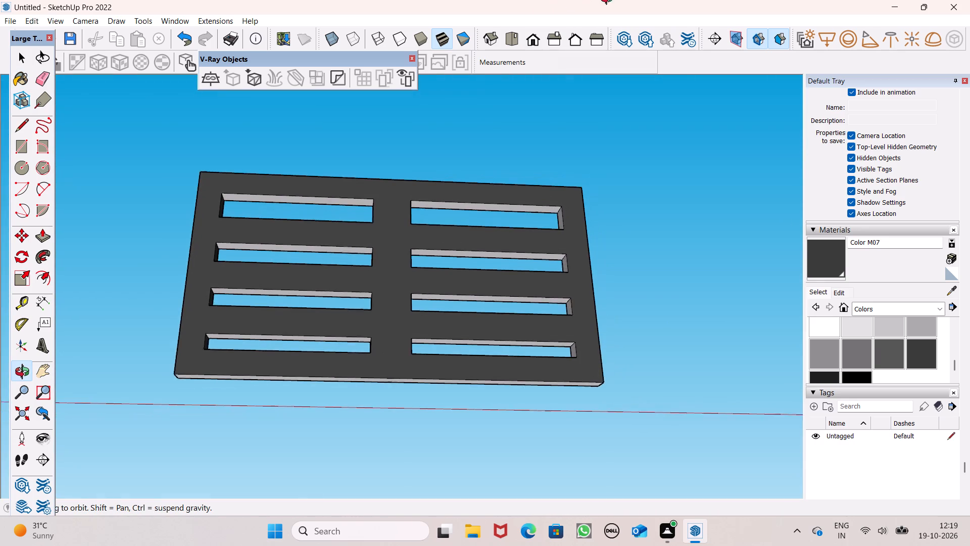
{"action": "middle_click_drag", "start_coordinate": [609, 0], "coordinate": [612, 1]}
{"action": "scroll", "coordinate": [612, 0], "scroll_direction": "up", "scroll_amount": 1}
{"action": "middle_click_drag", "start_coordinate": [473, 202], "coordinate": [492, 113]}
{"action": "scroll", "coordinate": [482, 237], "scroll_direction": "up", "scroll_amount": 3}
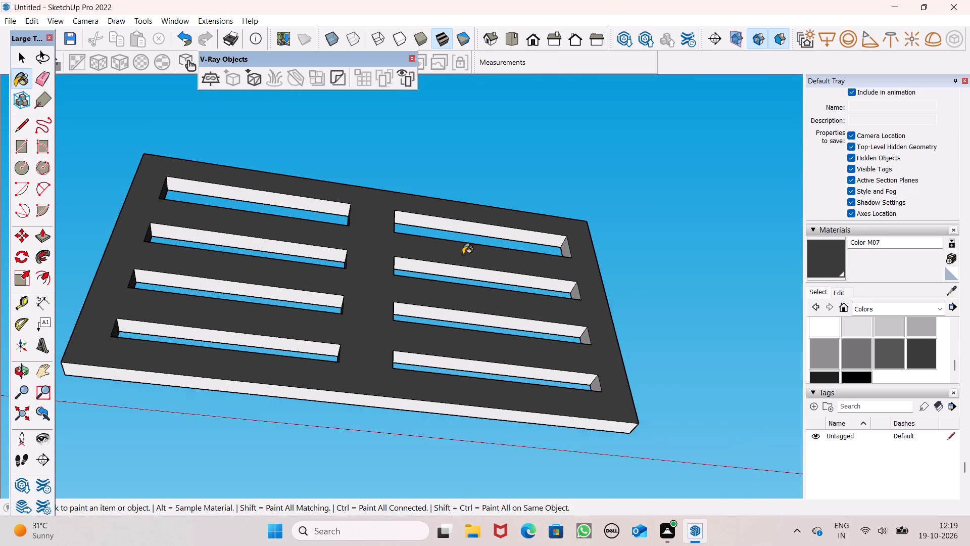
{"action": "scroll", "coordinate": [463, 254], "scroll_direction": "up", "scroll_amount": 4}
{"action": "left_click_drag", "start_coordinate": [248, 173], "coordinate": [260, 175]}
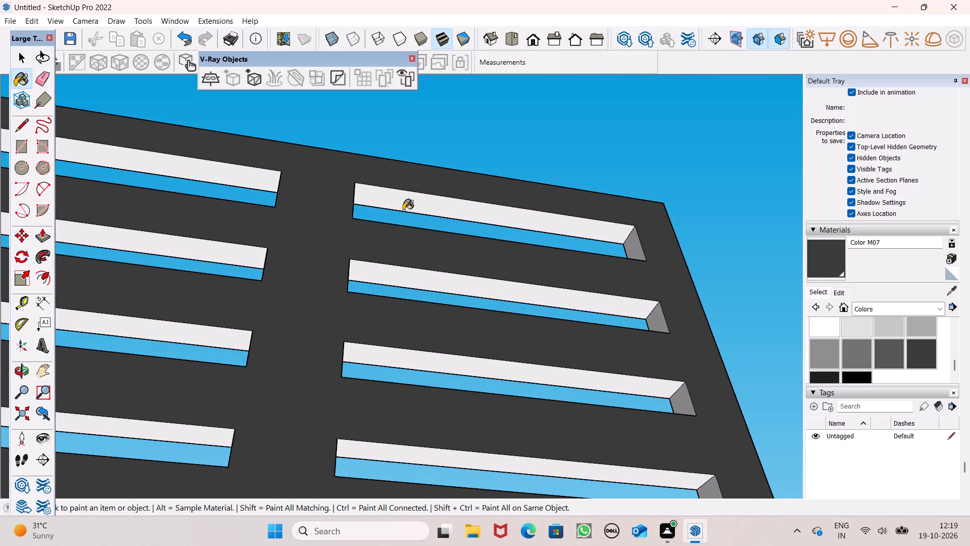
{"action": "left_click", "coordinate": [404, 206]}
{"action": "left_click", "coordinate": [406, 272]}
{"action": "left_click", "coordinate": [220, 251]}
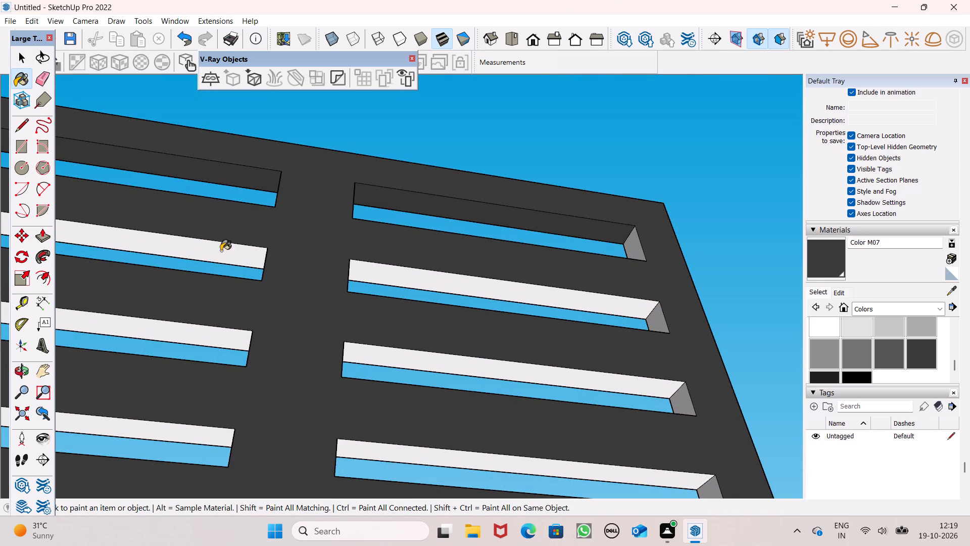
{"action": "scroll", "coordinate": [387, 198], "scroll_direction": "down", "scroll_amount": 5}
{"action": "scroll", "coordinate": [279, 298], "scroll_direction": "up", "scroll_amount": 4}
{"action": "left_click_drag", "start_coordinate": [281, 266], "coordinate": [286, 266]}
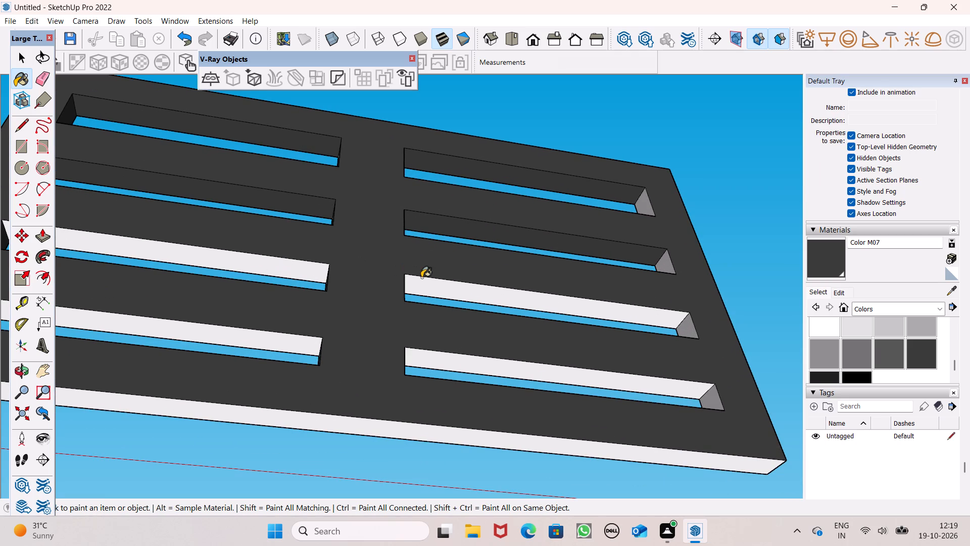
{"action": "left_click_drag", "start_coordinate": [421, 278], "coordinate": [426, 283]}
{"action": "left_click_drag", "start_coordinate": [433, 353], "coordinate": [418, 345]}
{"action": "left_click", "coordinate": [236, 326]}
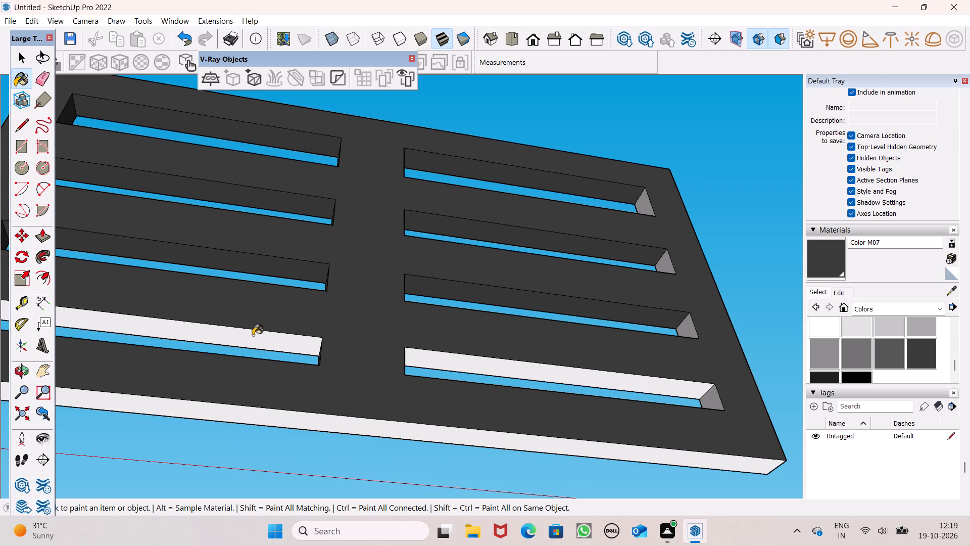
{"action": "left_click", "coordinate": [460, 354]}
Paint the panel's long bottom edge with Color M07.
{"action": "left_click_drag", "start_coordinate": [365, 427], "coordinate": [368, 427]}
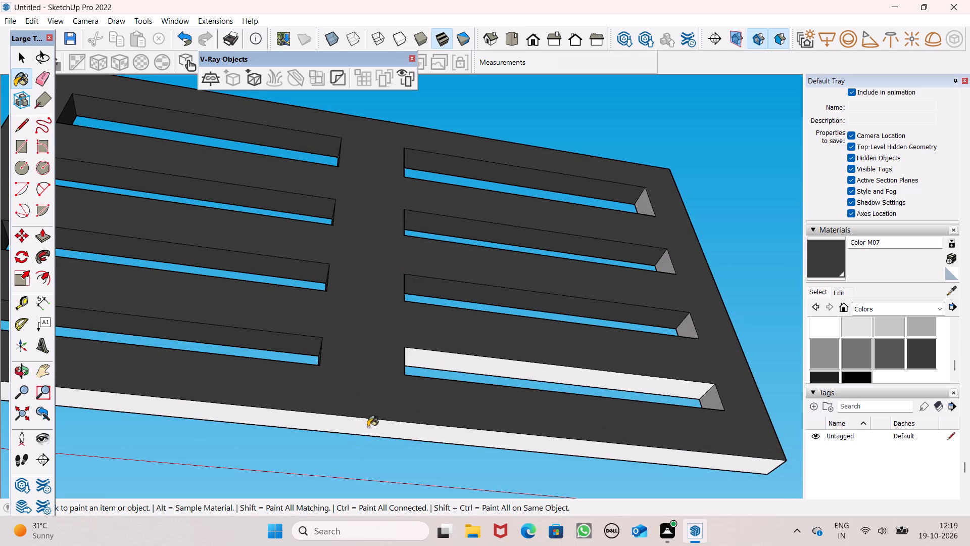
{"action": "left_click_drag", "start_coordinate": [368, 427], "coordinate": [371, 425]}
Paint the remaining light outer end faces of the second bay's four gaps with Color M07.
{"action": "scroll", "coordinate": [706, 317], "scroll_direction": "up", "scroll_amount": 6}
{"action": "left_click", "coordinate": [671, 325]}
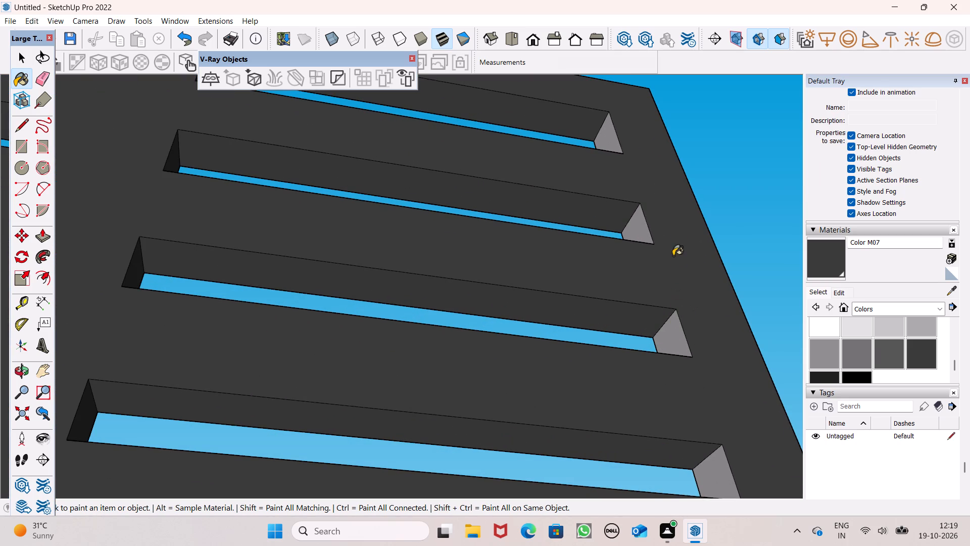
{"action": "left_click", "coordinate": [646, 224]}
{"action": "left_click", "coordinate": [610, 136]}
{"action": "scroll", "coordinate": [589, 128], "scroll_direction": "down", "scroll_amount": 6}
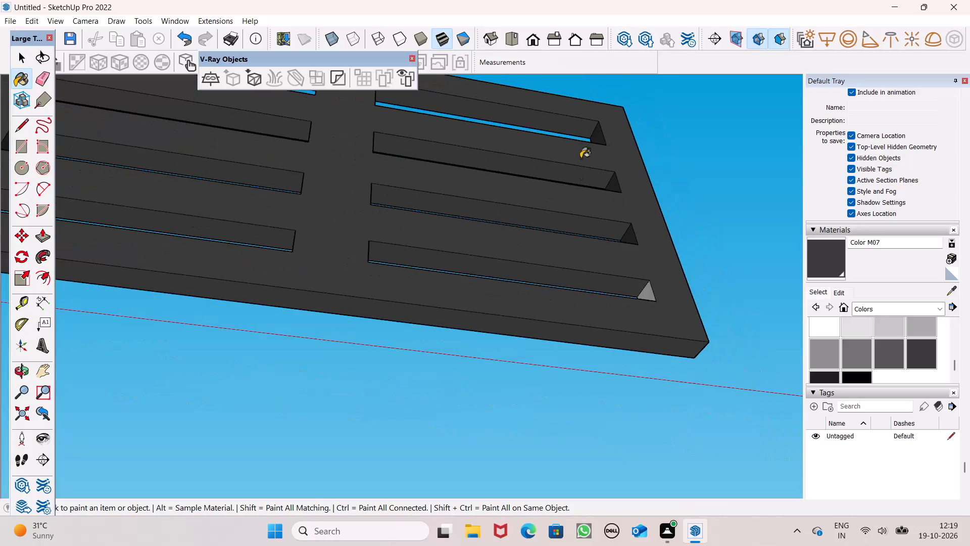
{"action": "left_click", "coordinate": [642, 288]}
{"action": "left_click", "coordinate": [645, 291]}
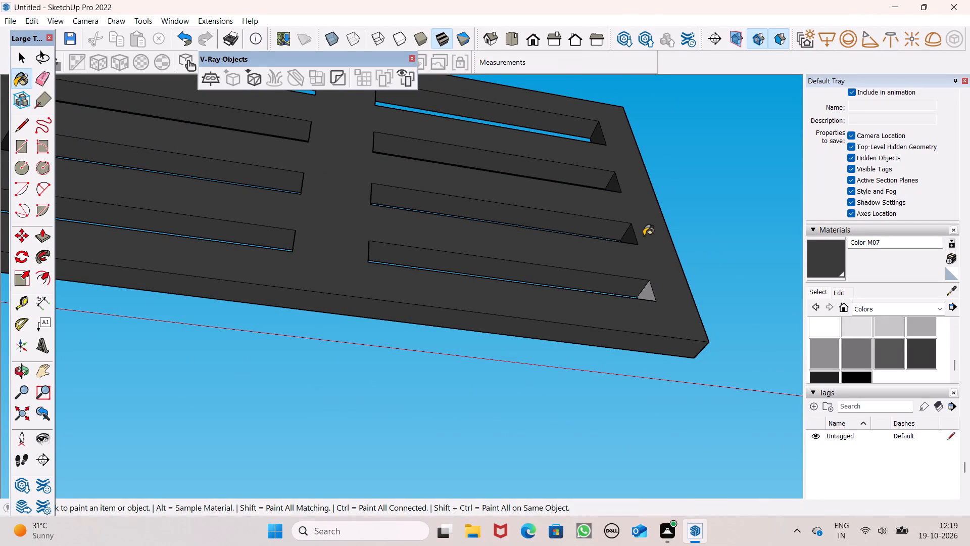
Examine the painted panel from all sides, including its edges, gap interiors and position beside the house.
{"action": "scroll", "coordinate": [643, 233], "scroll_direction": "down", "scroll_amount": 4}
{"action": "middle_click_drag", "start_coordinate": [638, 269], "coordinate": [574, 478]}
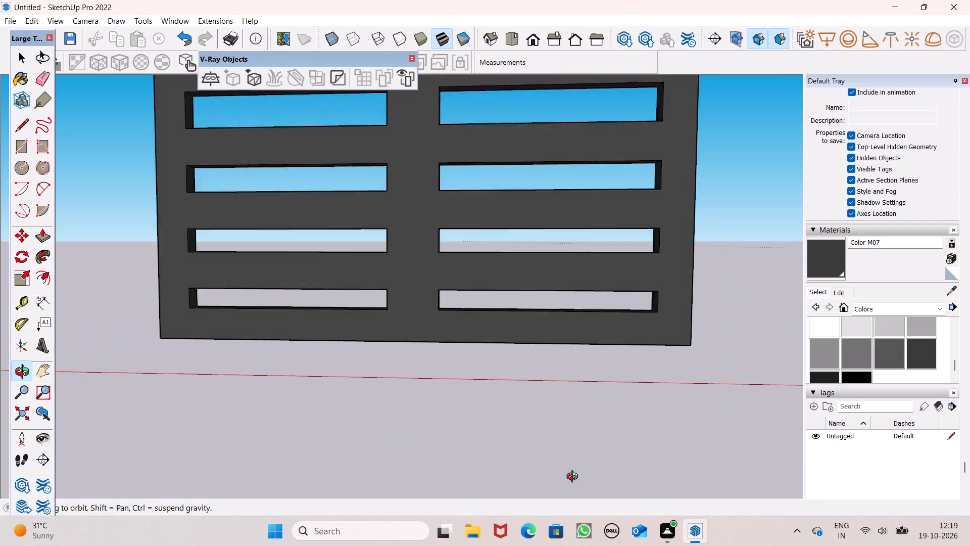
{"action": "middle_click_drag", "start_coordinate": [574, 478], "coordinate": [635, 469]}
{"action": "middle_click_drag", "start_coordinate": [466, 393], "coordinate": [638, 399]}
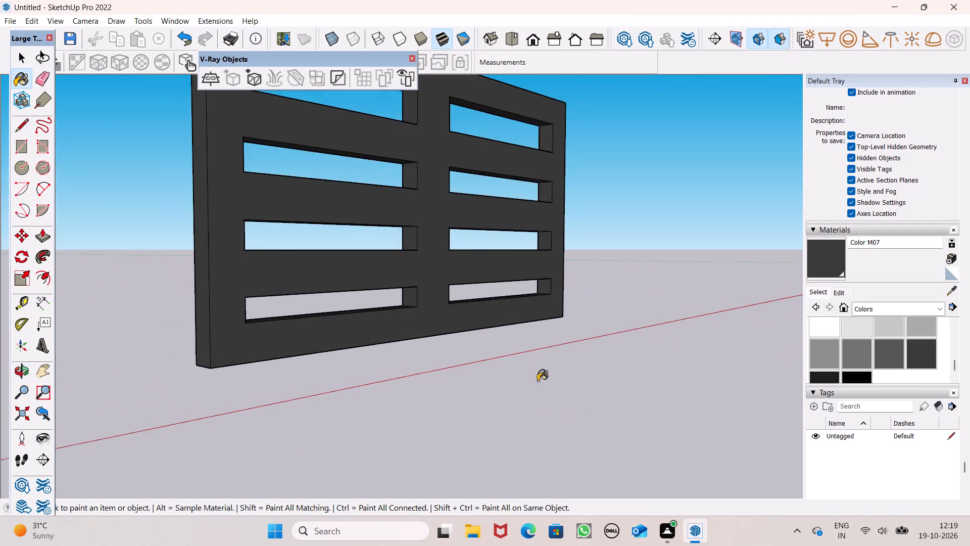
{"action": "scroll", "coordinate": [354, 380], "scroll_direction": "up", "scroll_amount": 1}
{"action": "middle_click_drag", "start_coordinate": [354, 381], "coordinate": [634, 376]}
{"action": "middle_click_drag", "start_coordinate": [364, 385], "coordinate": [491, 388]}
{"action": "scroll", "coordinate": [459, 357], "scroll_direction": "up", "scroll_amount": 1}
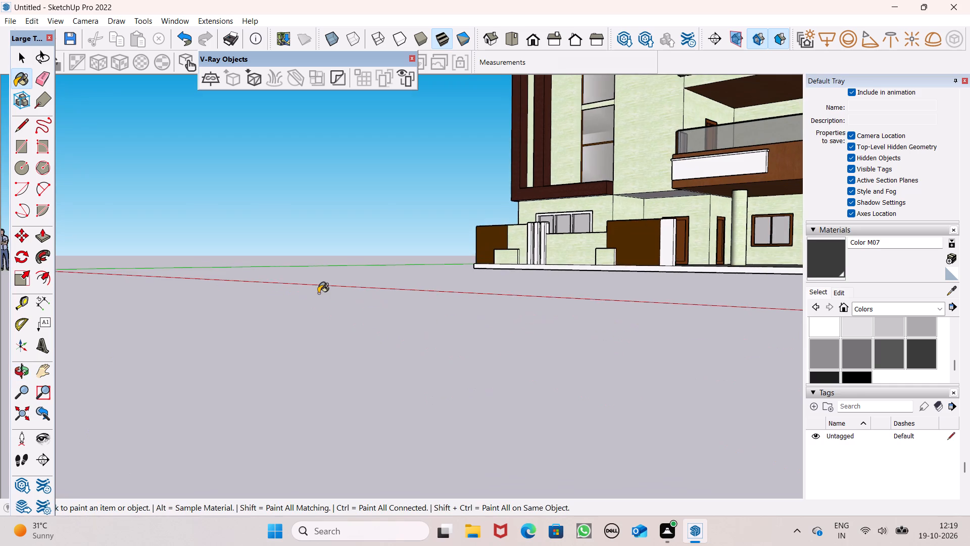
{"action": "scroll", "coordinate": [310, 295], "scroll_direction": "down", "scroll_amount": 6}
{"action": "scroll", "coordinate": [250, 294], "scroll_direction": "down", "scroll_amount": 3}
{"action": "middle_click_drag", "start_coordinate": [491, 354], "coordinate": [593, 381]}
{"action": "scroll", "coordinate": [444, 307], "scroll_direction": "down", "scroll_amount": 3}
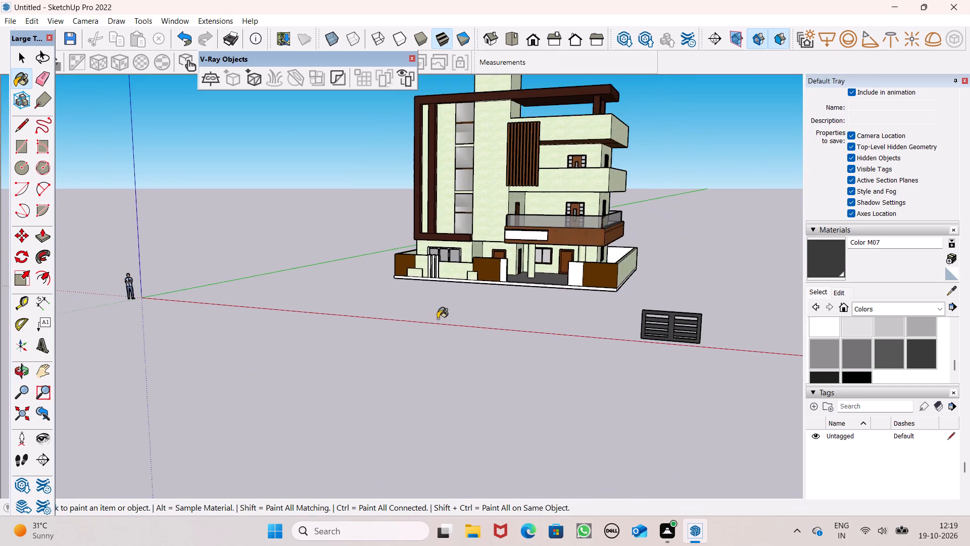
{"action": "scroll", "coordinate": [438, 318], "scroll_direction": "down", "scroll_amount": 1}
{"action": "scroll", "coordinate": [556, 351], "scroll_direction": "up", "scroll_amount": 5}
{"action": "scroll", "coordinate": [685, 342], "scroll_direction": "up", "scroll_amount": 9}
{"action": "middle_click_drag", "start_coordinate": [699, 310], "coordinate": [615, 323]}
{"action": "scroll", "coordinate": [699, 311], "scroll_direction": "up", "scroll_amount": 1}
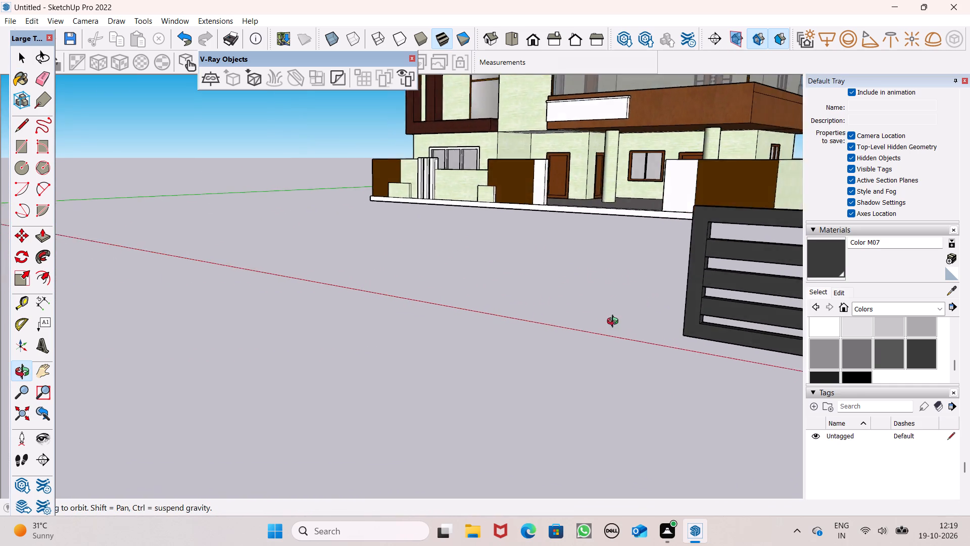
{"action": "middle_click_drag", "start_coordinate": [615, 323], "coordinate": [428, 194]}
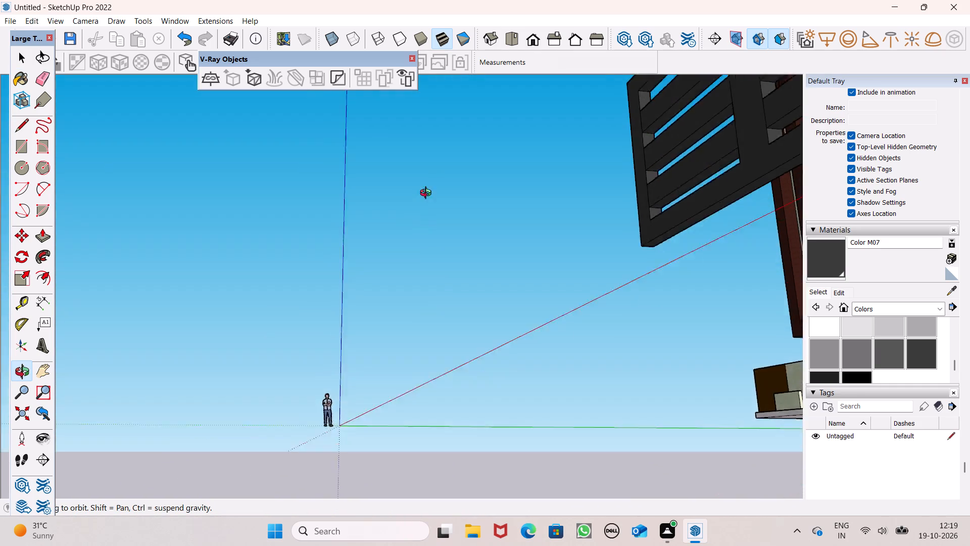
{"action": "middle_click_drag", "start_coordinate": [428, 194], "coordinate": [313, 224]}
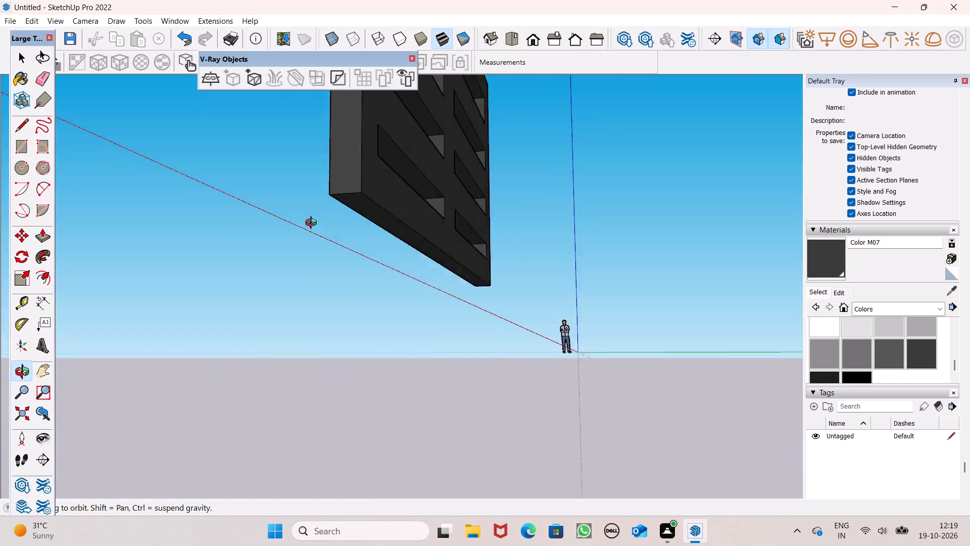
{"action": "middle_click_drag", "start_coordinate": [313, 224], "coordinate": [281, 305]}
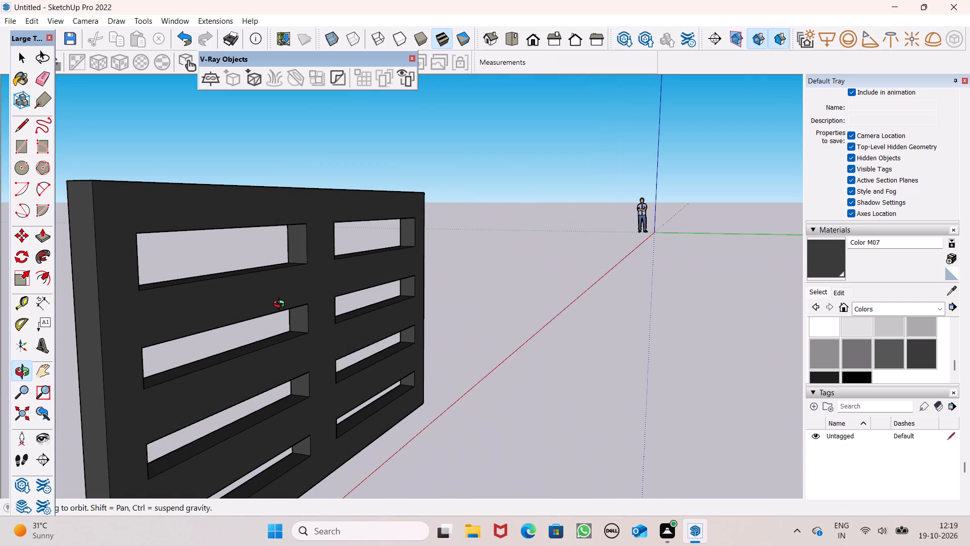
{"action": "middle_click_drag", "start_coordinate": [281, 305], "coordinate": [283, 287]}
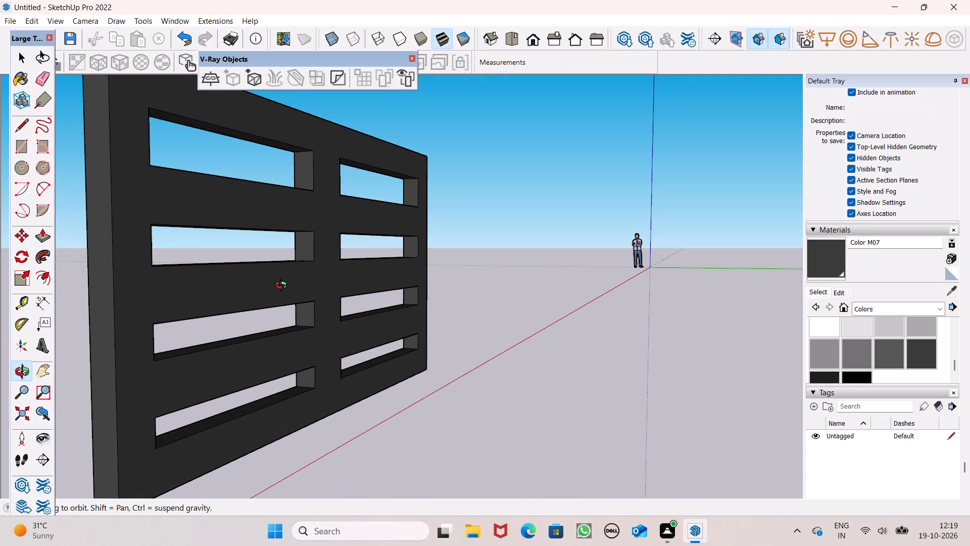
Paint the panel's remaining light vertical end edge, on the side nearest the house, with Color M07.
{"action": "middle_click_drag", "start_coordinate": [283, 287], "coordinate": [309, 284]}
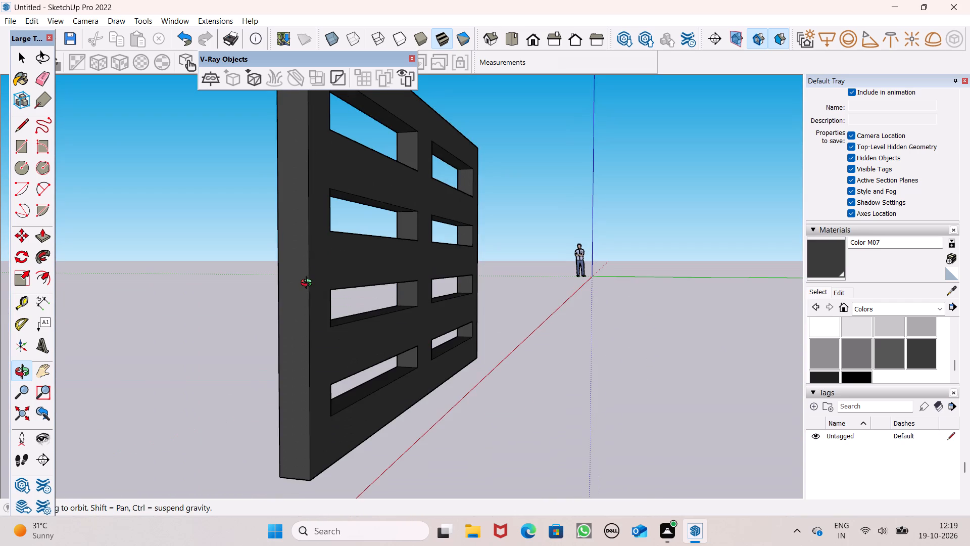
{"action": "middle_click_drag", "start_coordinate": [309, 284], "coordinate": [549, 312]}
{"action": "scroll", "coordinate": [215, 264], "scroll_direction": "down", "scroll_amount": 3}
{"action": "middle_click_drag", "start_coordinate": [238, 306], "coordinate": [393, 260]}
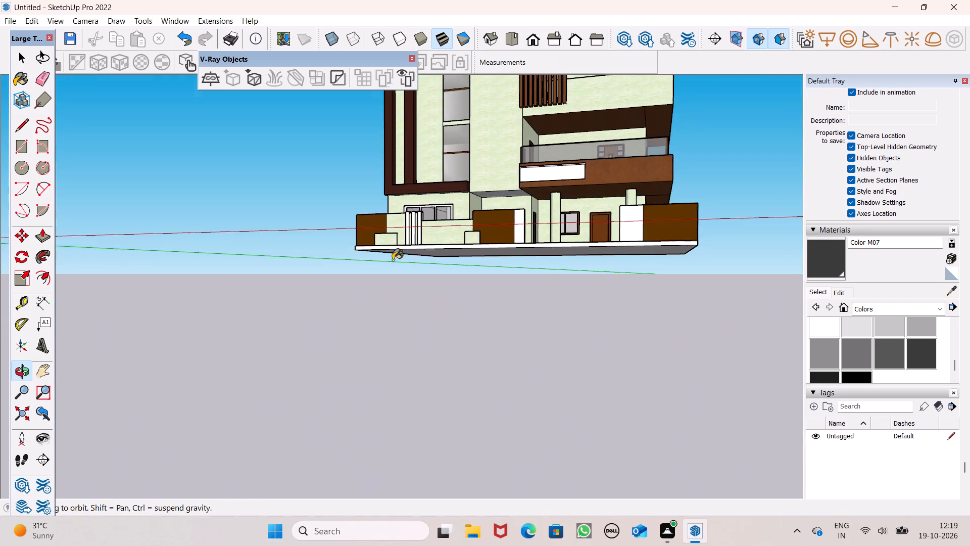
{"action": "middle_click_drag", "start_coordinate": [393, 260], "coordinate": [405, 272]}
{"action": "scroll", "coordinate": [205, 245], "scroll_direction": "down", "scroll_amount": 5}
{"action": "scroll", "coordinate": [418, 257], "scroll_direction": "up", "scroll_amount": 7}
{"action": "scroll", "coordinate": [307, 265], "scroll_direction": "down", "scroll_amount": 6}
{"action": "scroll", "coordinate": [471, 322], "scroll_direction": "up", "scroll_amount": 1}
{"action": "middle_click_drag", "start_coordinate": [472, 325], "coordinate": [523, 331]}
{"action": "scroll", "coordinate": [540, 294], "scroll_direction": "up", "scroll_amount": 7}
{"action": "middle_click_drag", "start_coordinate": [549, 278], "coordinate": [599, 316]}
{"action": "scroll", "coordinate": [597, 318], "scroll_direction": "up", "scroll_amount": 1}
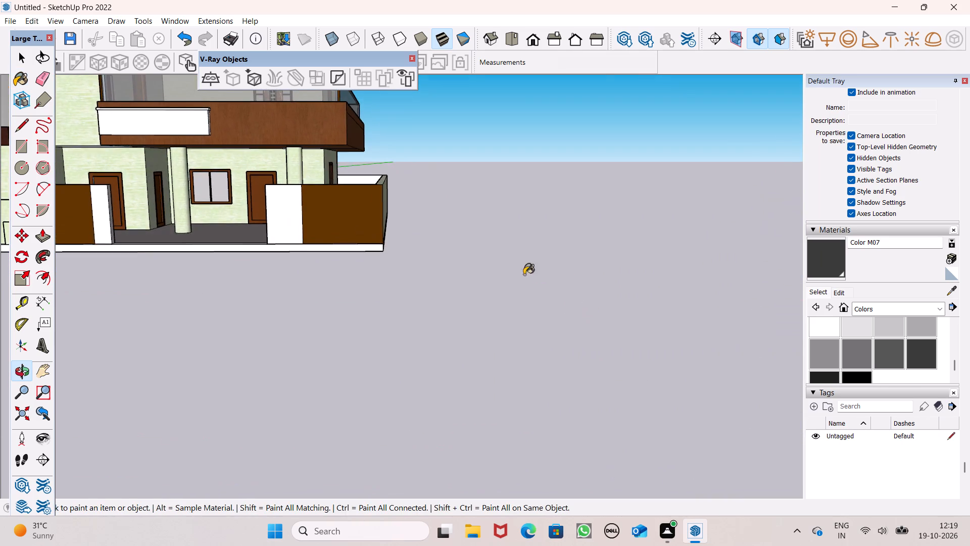
{"action": "scroll", "coordinate": [503, 279], "scroll_direction": "down", "scroll_amount": 5}
{"action": "middle_click_drag", "start_coordinate": [553, 339], "coordinate": [626, 349]}
{"action": "scroll", "coordinate": [527, 327], "scroll_direction": "down", "scroll_amount": 4}
{"action": "scroll", "coordinate": [810, 306], "scroll_direction": "up", "scroll_amount": 6}
{"action": "scroll", "coordinate": [731, 340], "scroll_direction": "up", "scroll_amount": 5}
{"action": "scroll", "coordinate": [656, 356], "scroll_direction": "up", "scroll_amount": 3}
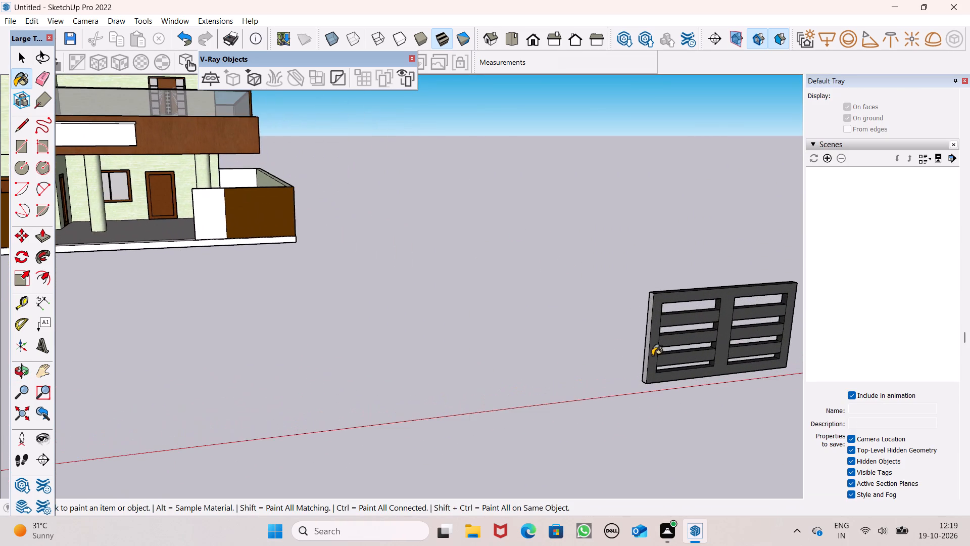
{"action": "scroll", "coordinate": [648, 360], "scroll_direction": "up", "scroll_amount": 5}
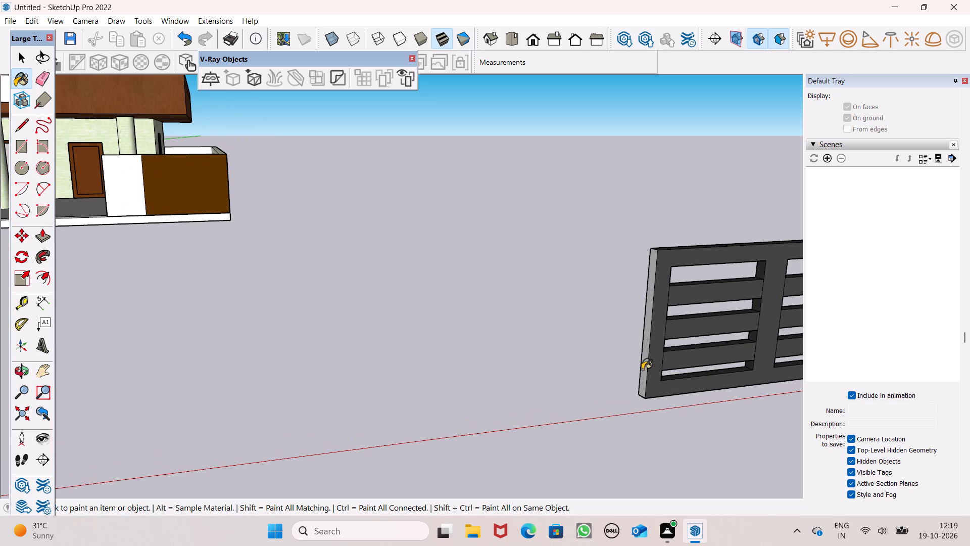
{"action": "left_click", "coordinate": [642, 369]}
Select all connected geometry of the painted panel and make it a group.
{"action": "scroll", "coordinate": [567, 334], "scroll_direction": "down", "scroll_amount": 1}
{"action": "key", "text": "space"}
{"action": "scroll", "coordinate": [460, 309], "scroll_direction": "down", "scroll_amount": 1}
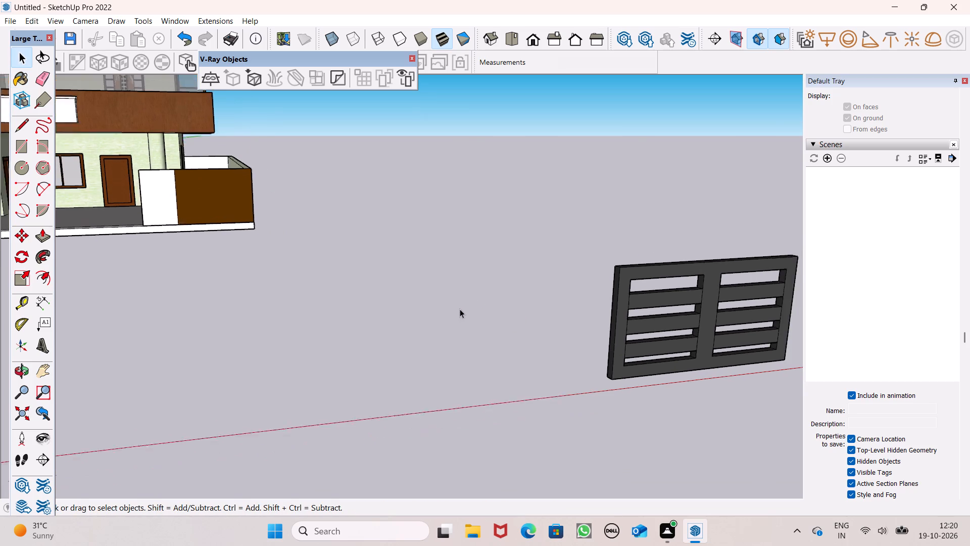
{"action": "scroll", "coordinate": [460, 309], "scroll_direction": "down", "scroll_amount": 4}
{"action": "double_click", "coordinate": [592, 335]}
{"action": "triple_click", "coordinate": [587, 331]}
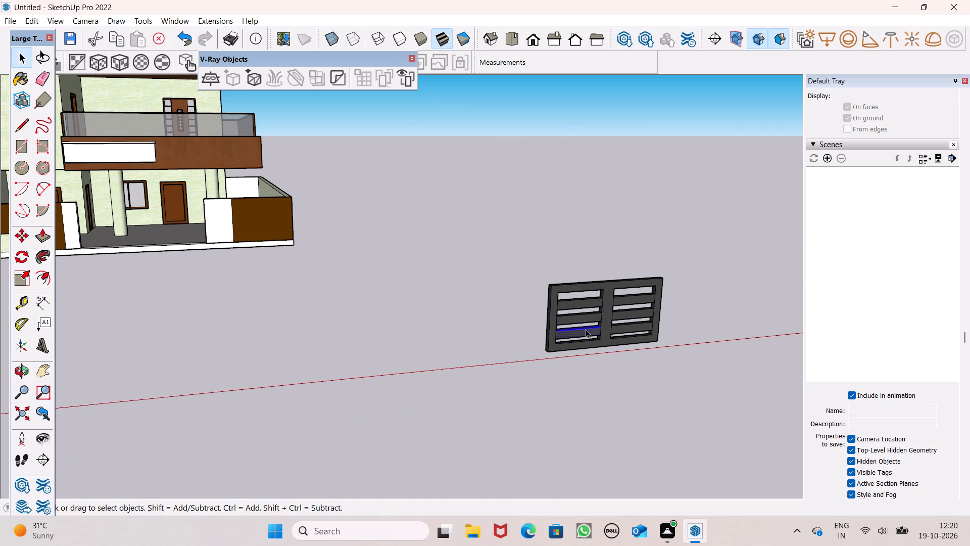
{"action": "double_click", "coordinate": [586, 329]}
{"action": "right_click", "coordinate": [583, 328]}
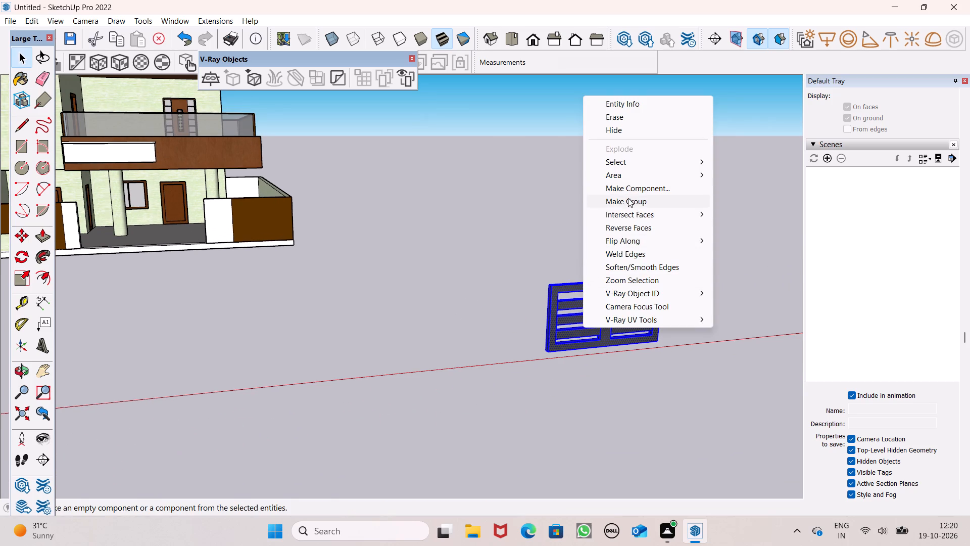
{"action": "left_click", "coordinate": [628, 198]}
Move the panel group from beside the house into the front boundary wall's opening before the pillared porch.
{"action": "key", "text": "m"}
{"action": "key", "text": "Return"}
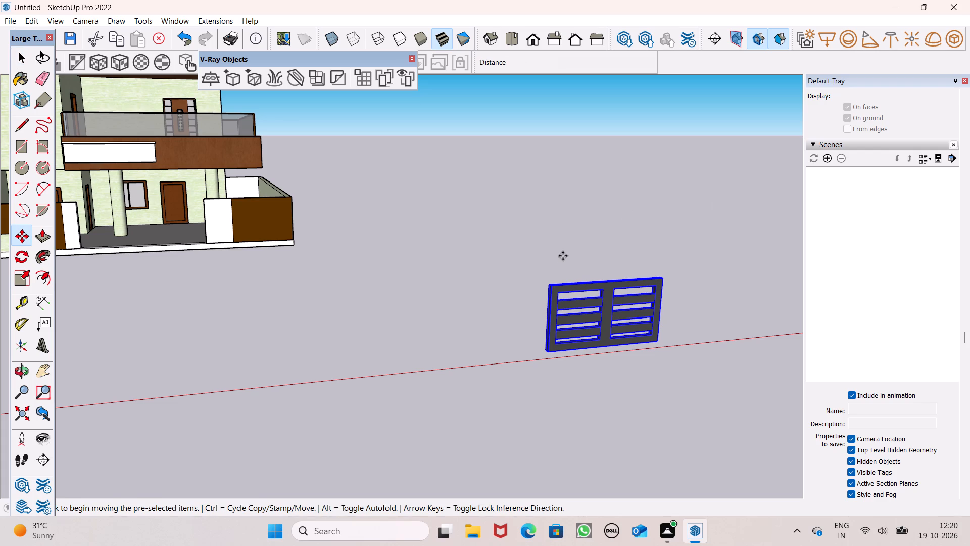
{"action": "scroll", "coordinate": [604, 274], "scroll_direction": "down", "scroll_amount": 3}
{"action": "left_click_drag", "start_coordinate": [643, 322], "coordinate": [559, 302]}
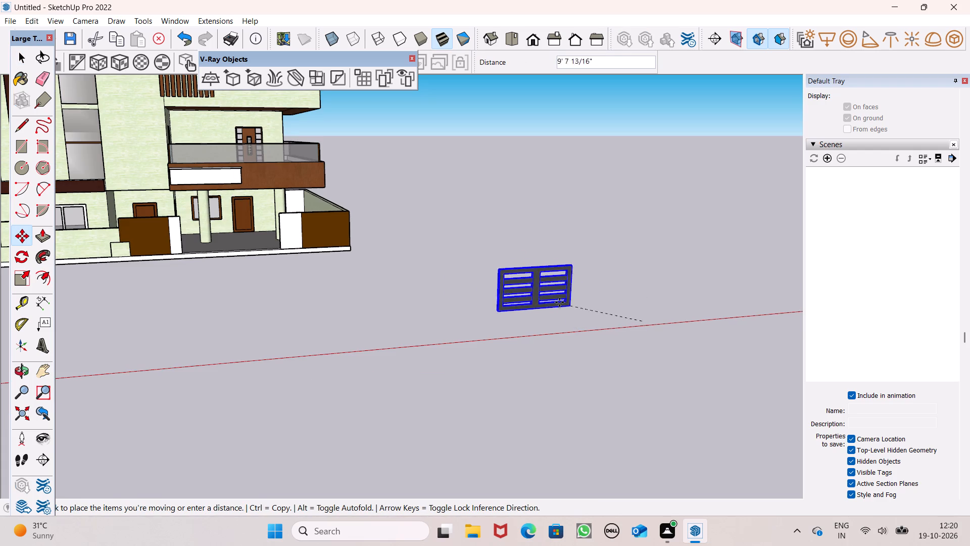
{"action": "left_click_drag", "start_coordinate": [559, 302], "coordinate": [272, 252]}
Move the panel about 1' 6" along the wall line so its lower corner meets the adjacent white pillar.
{"action": "scroll", "coordinate": [279, 231], "scroll_direction": "up", "scroll_amount": 3}
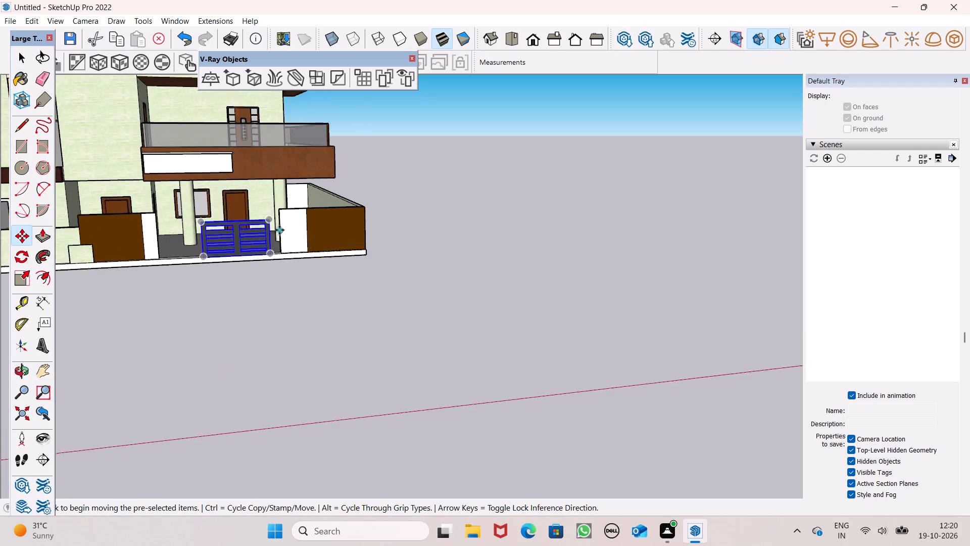
{"action": "scroll", "coordinate": [279, 230], "scroll_direction": "up", "scroll_amount": 4}
{"action": "scroll", "coordinate": [357, 220], "scroll_direction": "down", "scroll_amount": 5}
{"action": "middle_click_drag", "start_coordinate": [365, 245], "coordinate": [239, 277]}
{"action": "scroll", "coordinate": [246, 248], "scroll_direction": "up", "scroll_amount": 7}
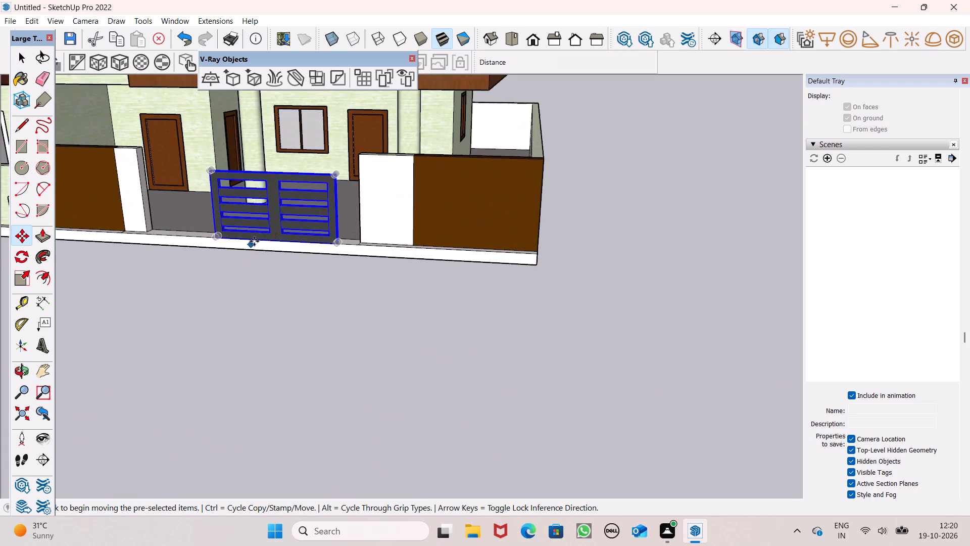
{"action": "scroll", "coordinate": [261, 240], "scroll_direction": "up", "scroll_amount": 5}
{"action": "scroll", "coordinate": [317, 237], "scroll_direction": "up", "scroll_amount": 5}
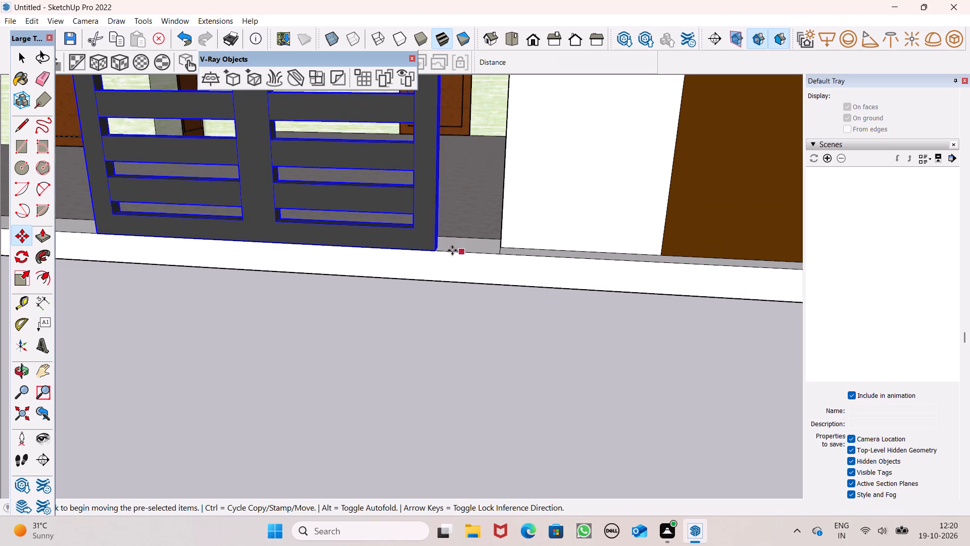
{"action": "left_click_drag", "start_coordinate": [437, 249], "coordinate": [502, 248]}
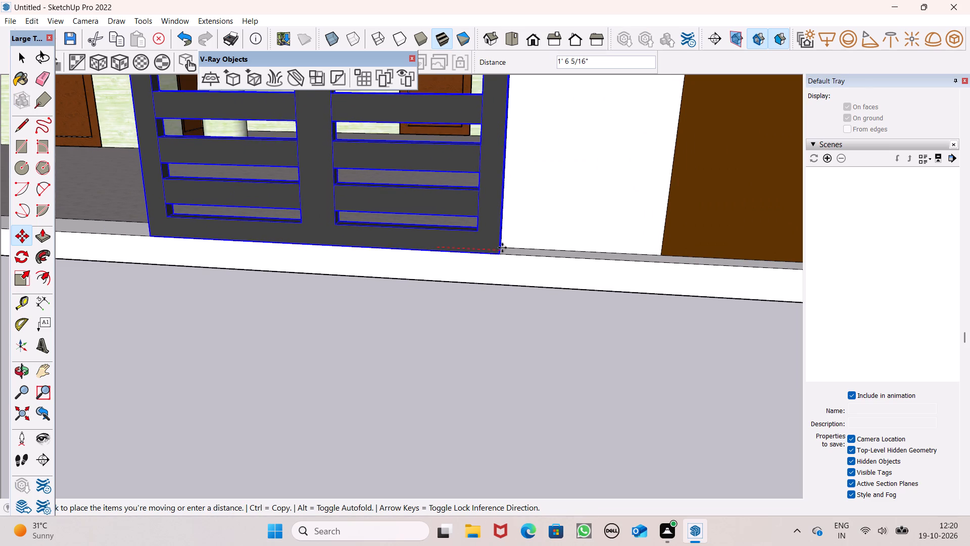
{"action": "left_click_drag", "start_coordinate": [502, 248], "coordinate": [498, 243]}
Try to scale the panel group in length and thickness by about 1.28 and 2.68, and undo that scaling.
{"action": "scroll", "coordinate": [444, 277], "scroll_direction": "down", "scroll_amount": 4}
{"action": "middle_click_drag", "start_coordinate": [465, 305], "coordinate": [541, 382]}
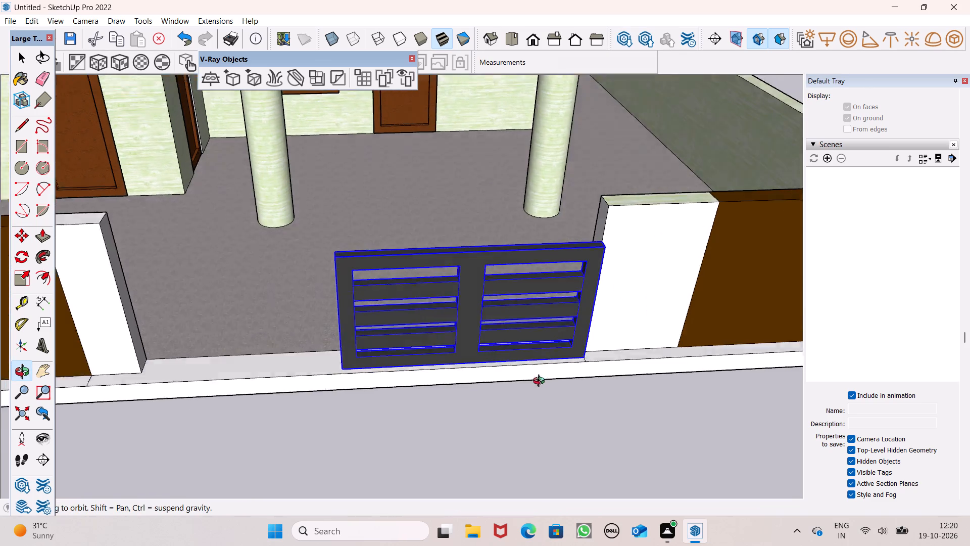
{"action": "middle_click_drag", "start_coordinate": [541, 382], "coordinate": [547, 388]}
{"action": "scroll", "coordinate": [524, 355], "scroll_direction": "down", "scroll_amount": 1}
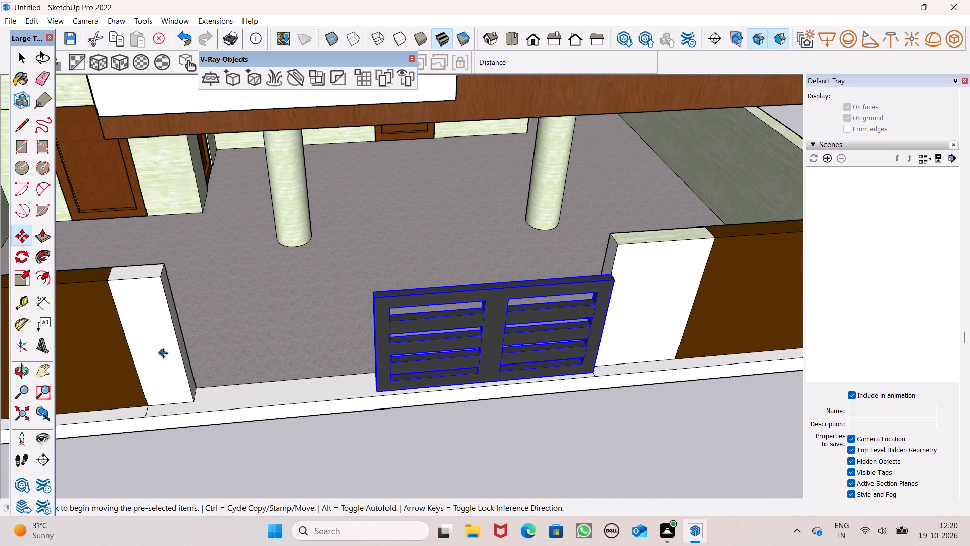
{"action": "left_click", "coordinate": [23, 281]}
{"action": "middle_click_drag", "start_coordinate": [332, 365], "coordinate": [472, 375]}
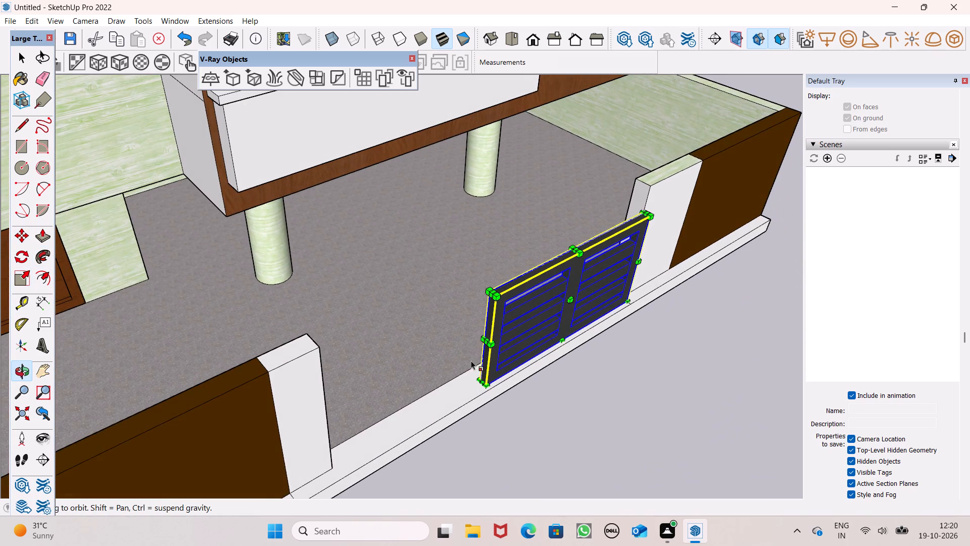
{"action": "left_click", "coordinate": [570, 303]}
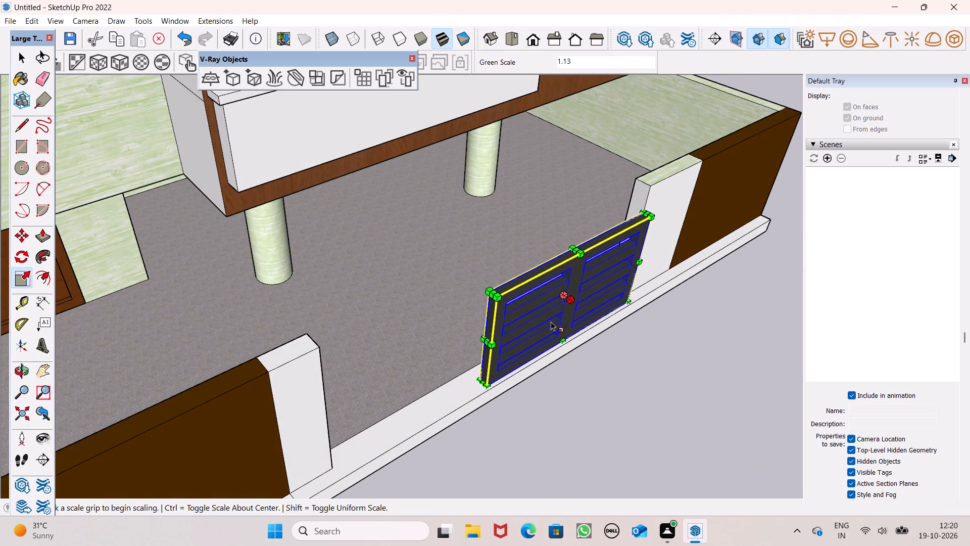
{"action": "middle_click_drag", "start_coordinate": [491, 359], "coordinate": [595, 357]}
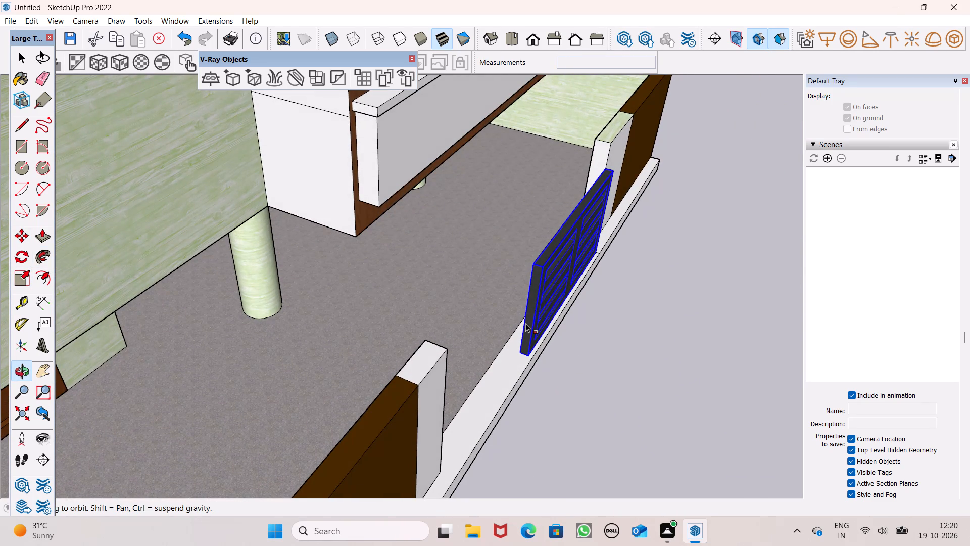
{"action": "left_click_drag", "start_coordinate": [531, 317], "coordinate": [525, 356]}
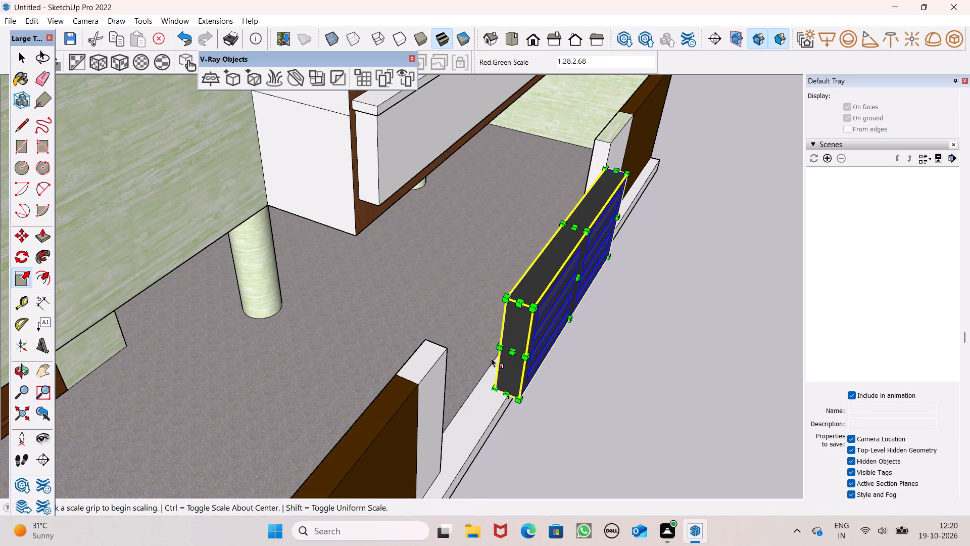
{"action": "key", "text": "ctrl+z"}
Scale the panel's length by about 1.81 to span the opening between both white pillars, and adjust its thickness towards the porch.
{"action": "left_click_drag", "start_coordinate": [529, 314], "coordinate": [523, 333]}
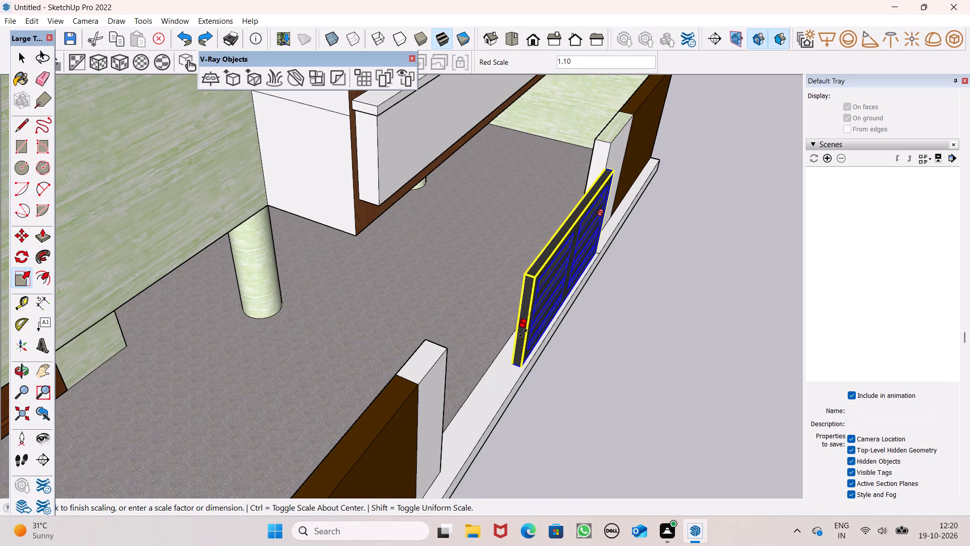
{"action": "left_click_drag", "start_coordinate": [523, 333], "coordinate": [440, 419]}
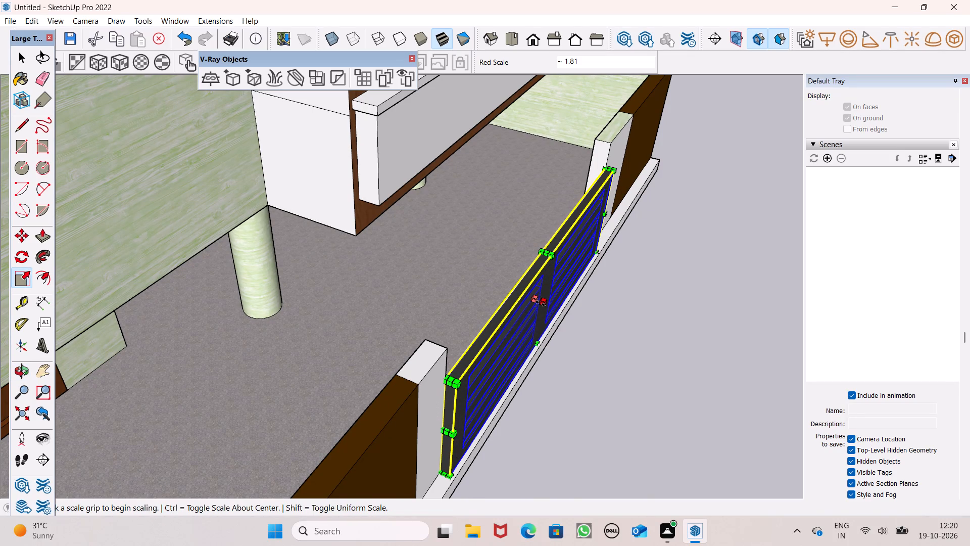
{"action": "left_click_drag", "start_coordinate": [538, 303], "coordinate": [522, 300]}
Scale the gate panel slightly taller from its top edge, and clear the selection.
{"action": "scroll", "coordinate": [493, 287], "scroll_direction": "down", "scroll_amount": 2}
{"action": "middle_click_drag", "start_coordinate": [581, 323], "coordinate": [306, 329]}
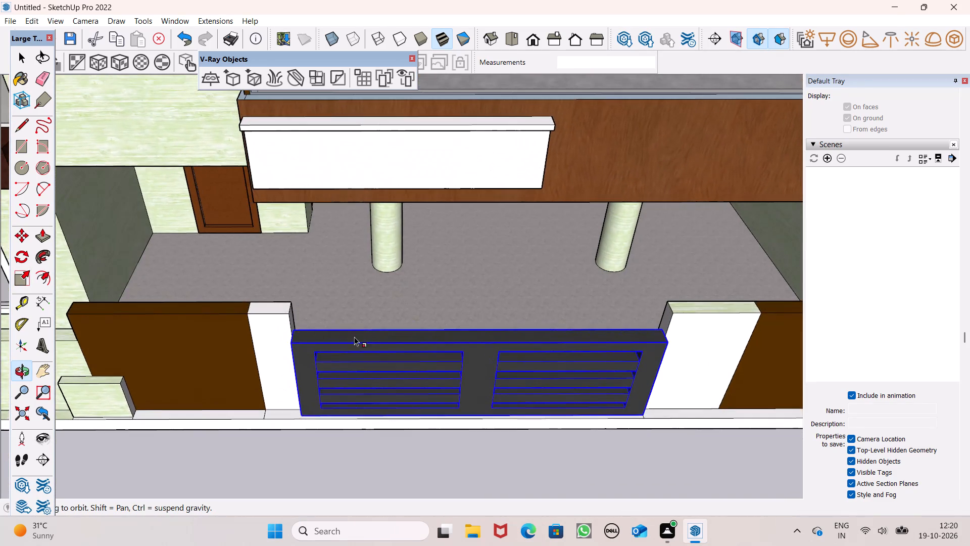
{"action": "left_click_drag", "start_coordinate": [483, 331], "coordinate": [483, 328]}
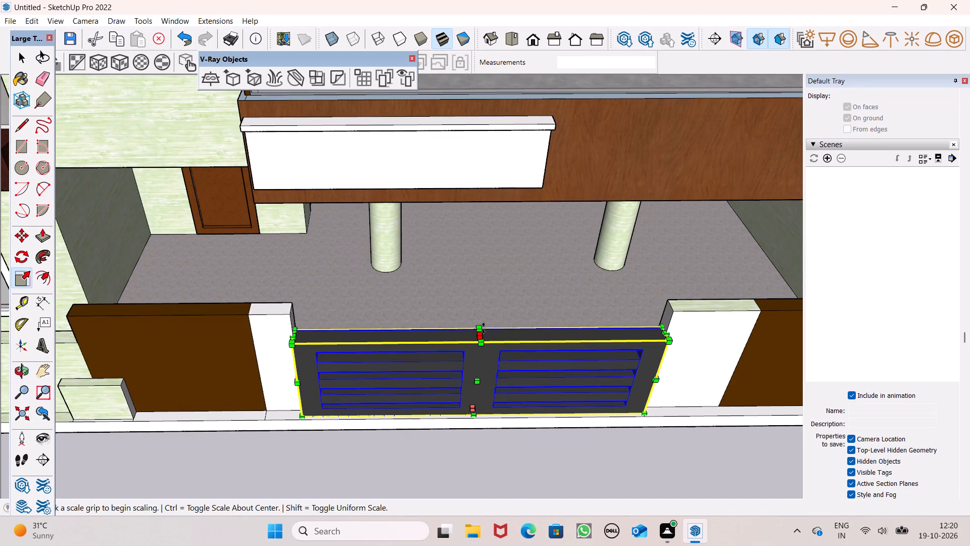
{"action": "left_click_drag", "start_coordinate": [483, 328], "coordinate": [482, 320]}
{"action": "scroll", "coordinate": [425, 311], "scroll_direction": "down", "scroll_amount": 4}
{"action": "middle_click_drag", "start_coordinate": [434, 366], "coordinate": [415, 292]}
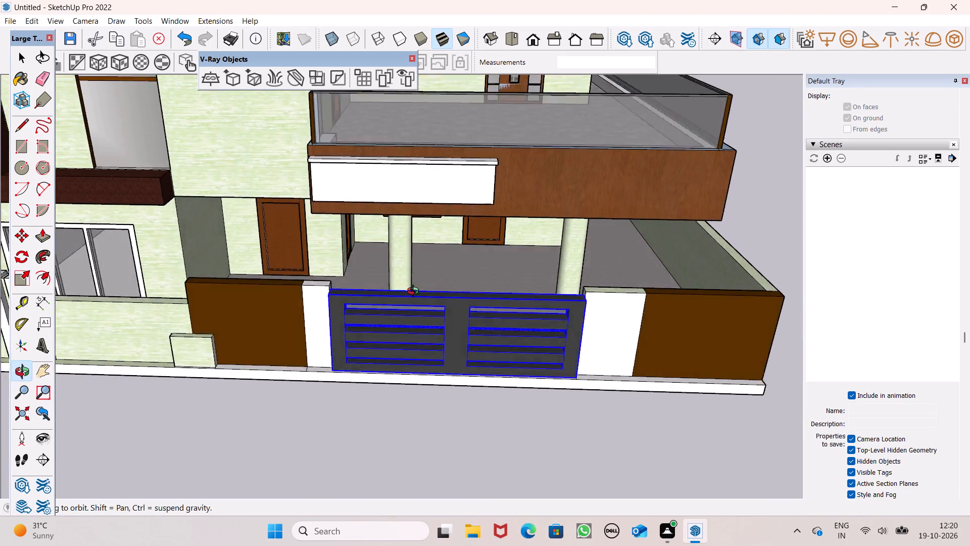
{"action": "middle_click_drag", "start_coordinate": [415, 292], "coordinate": [410, 224]}
{"action": "key", "text": "space"}
{"action": "left_click", "coordinate": [510, 464]}
Examine the fitted gate against the boundary wall, white pillars and house front from several angles.
{"action": "scroll", "coordinate": [439, 306], "scroll_direction": "down", "scroll_amount": 9}
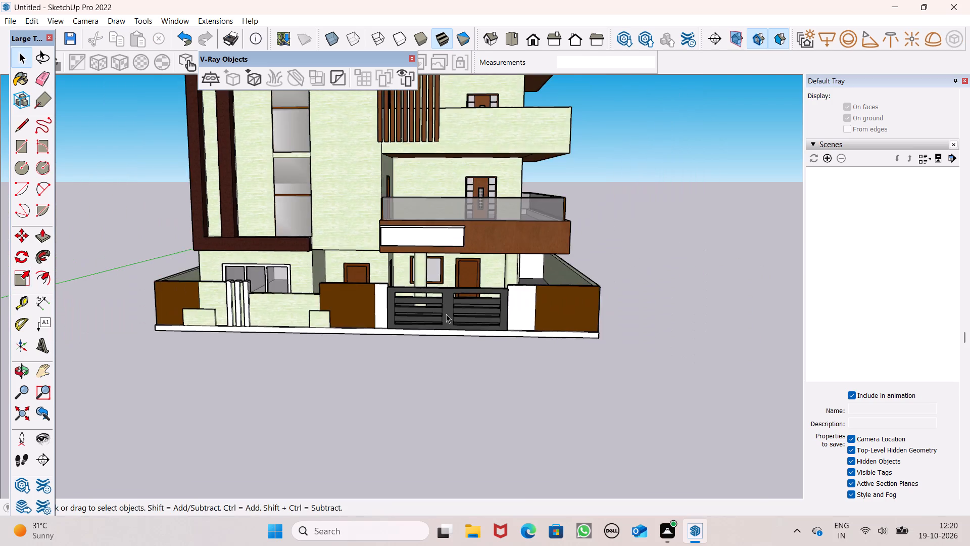
{"action": "scroll", "coordinate": [446, 314], "scroll_direction": "down", "scroll_amount": 4}
{"action": "middle_click_drag", "start_coordinate": [459, 355], "coordinate": [288, 416]}
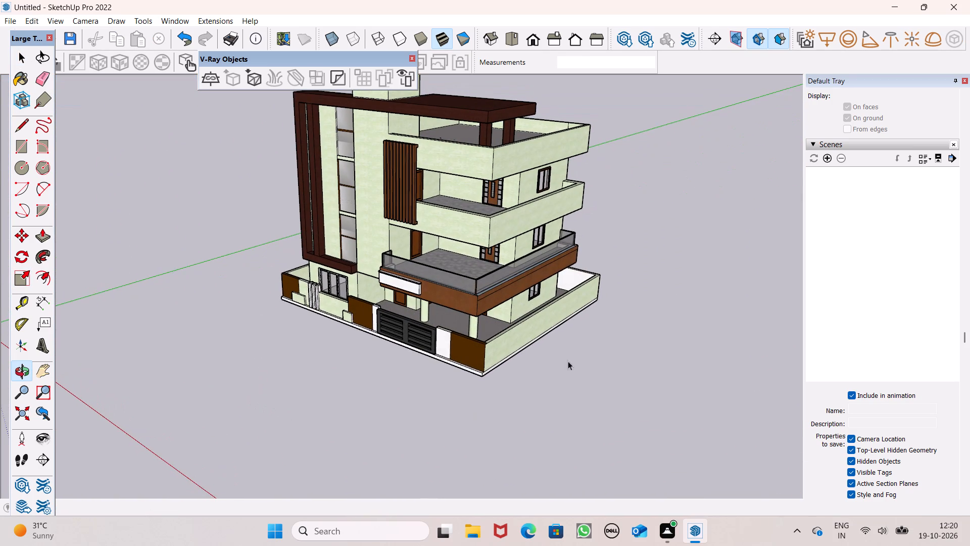
{"action": "scroll", "coordinate": [814, 313], "scroll_direction": "down", "scroll_amount": 5}
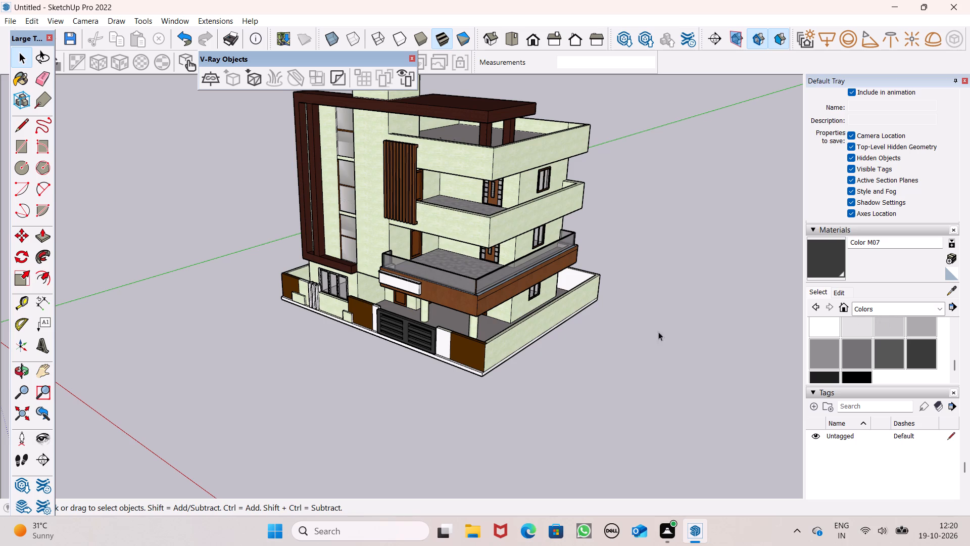
{"action": "middle_click_drag", "start_coordinate": [274, 386], "coordinate": [482, 349]}
{"action": "scroll", "coordinate": [486, 337], "scroll_direction": "up", "scroll_amount": 13}
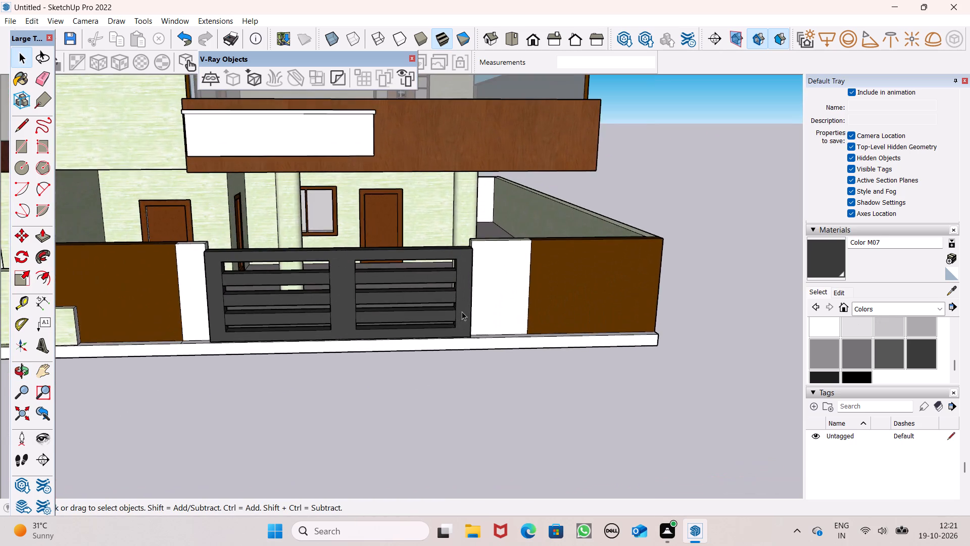
{"action": "scroll", "coordinate": [469, 313], "scroll_direction": "down", "scroll_amount": 2}
{"action": "middle_click_drag", "start_coordinate": [474, 316], "coordinate": [427, 290]}
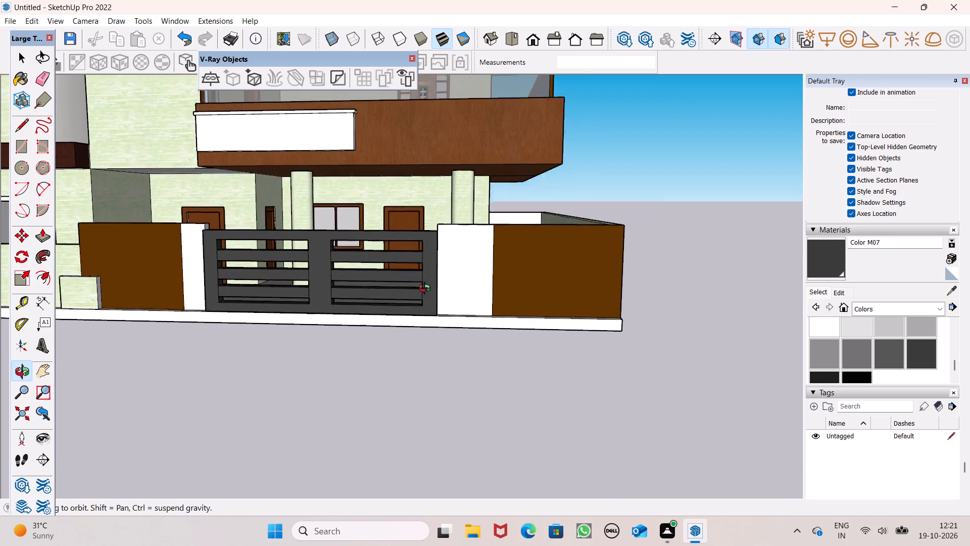
{"action": "middle_click_drag", "start_coordinate": [427, 290], "coordinate": [420, 316]}
{"action": "scroll", "coordinate": [390, 283], "scroll_direction": "down", "scroll_amount": 1}
{"action": "middle_click_drag", "start_coordinate": [393, 293], "coordinate": [417, 372]}
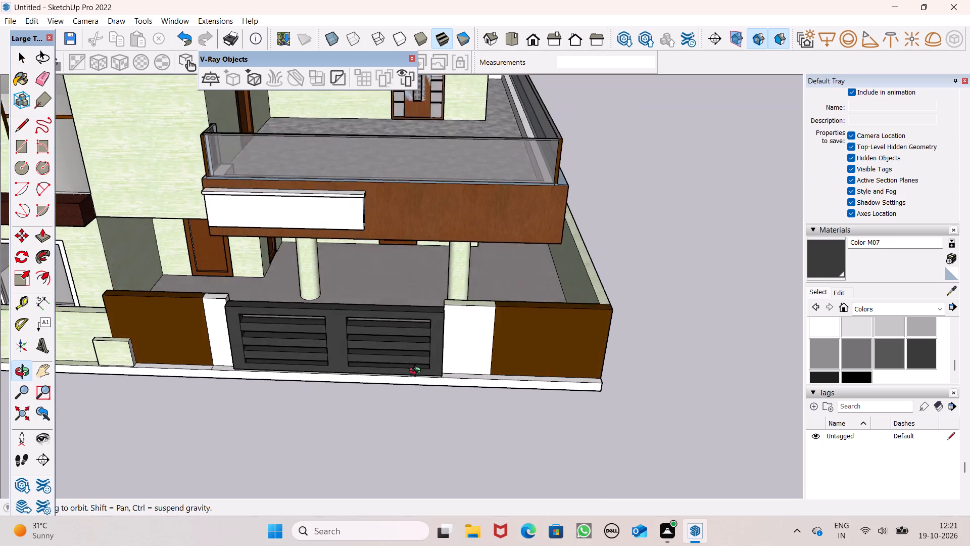
{"action": "middle_click_drag", "start_coordinate": [417, 372], "coordinate": [420, 380]}
Push/Pull the top face of the white pillar beside the brown corner wall up by about 10".
{"action": "scroll", "coordinate": [429, 362], "scroll_direction": "up", "scroll_amount": 7}
{"action": "middle_click_drag", "start_coordinate": [469, 329], "coordinate": [481, 372]}
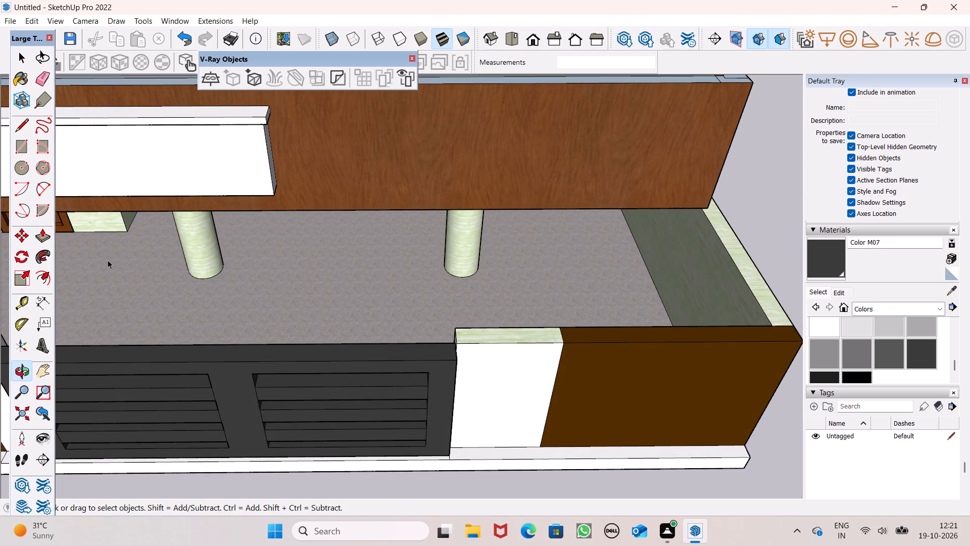
{"action": "left_click", "coordinate": [42, 237]}
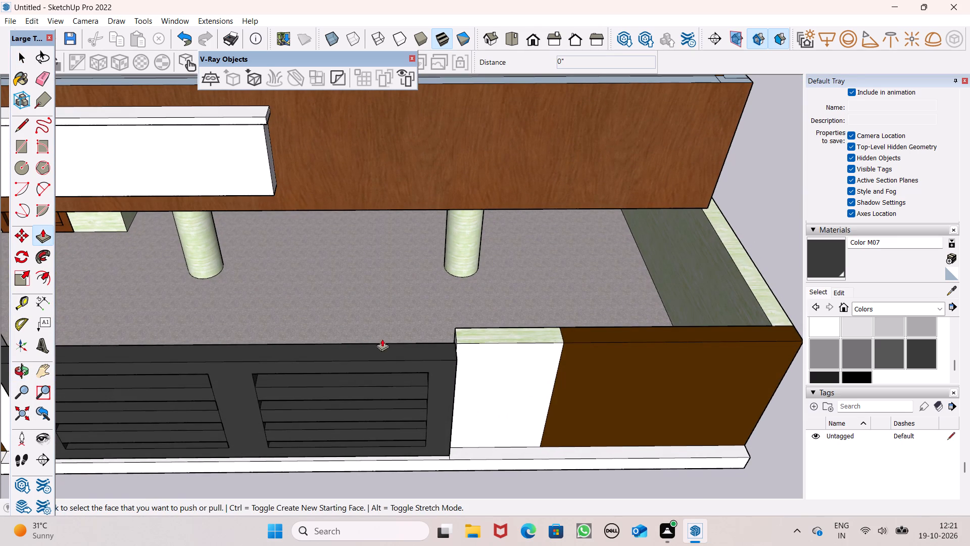
{"action": "left_click_drag", "start_coordinate": [492, 337], "coordinate": [483, 319]}
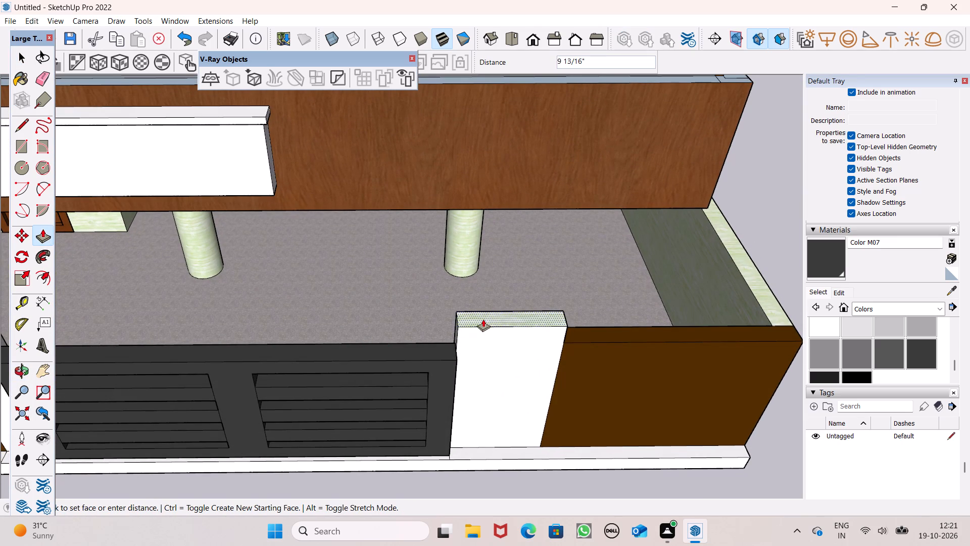
{"action": "left_click_drag", "start_coordinate": [483, 319], "coordinate": [482, 317]}
Push/Pull the top face of the other white gate pillar up to match the height of the pillar beside the corner wall.
{"action": "scroll", "coordinate": [482, 302], "scroll_direction": "down", "scroll_amount": 4}
{"action": "middle_click_drag", "start_coordinate": [407, 338], "coordinate": [450, 258]}
{"action": "scroll", "coordinate": [222, 330], "scroll_direction": "up", "scroll_amount": 1}
{"action": "middle_click_drag", "start_coordinate": [183, 327], "coordinate": [233, 388]}
{"action": "scroll", "coordinate": [164, 388], "scroll_direction": "up", "scroll_amount": 3}
{"action": "left_click_drag", "start_coordinate": [201, 377], "coordinate": [206, 361]}
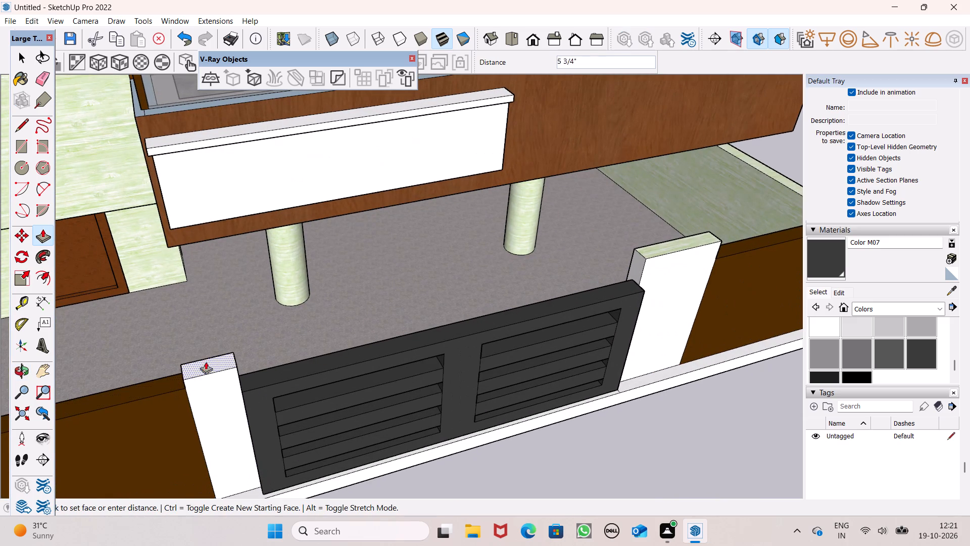
{"action": "left_click_drag", "start_coordinate": [206, 361], "coordinate": [649, 252]}
{"action": "scroll", "coordinate": [422, 312], "scroll_direction": "down", "scroll_amount": 4}
{"action": "middle_click_drag", "start_coordinate": [447, 369], "coordinate": [319, 232]}
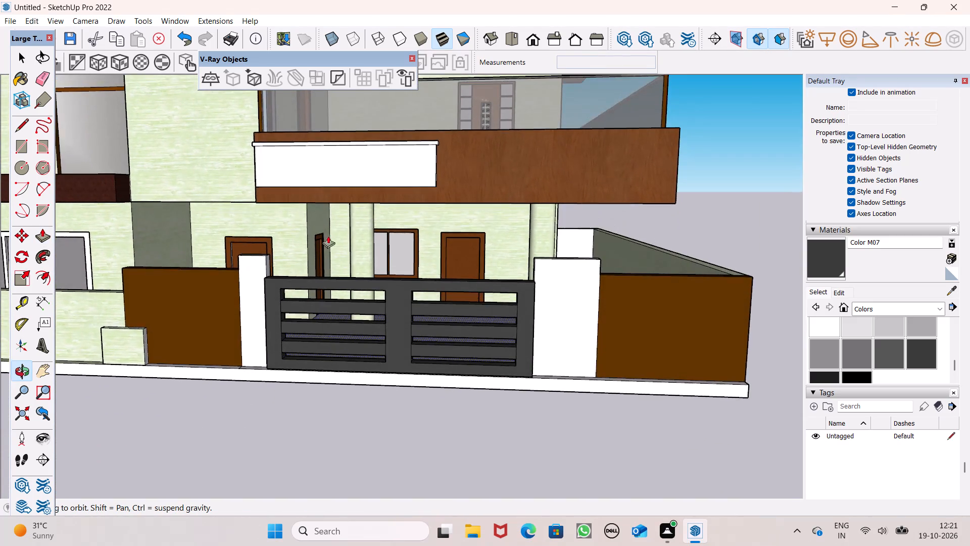
{"action": "key", "text": "space"}
Push/Pull the front face of the white base strip below the boundary wall outward by about 8' 1 1/2" to form a front slab.
{"action": "scroll", "coordinate": [376, 297], "scroll_direction": "down", "scroll_amount": 4}
{"action": "scroll", "coordinate": [385, 330], "scroll_direction": "up", "scroll_amount": 1}
{"action": "middle_click_drag", "start_coordinate": [416, 352], "coordinate": [403, 432]}
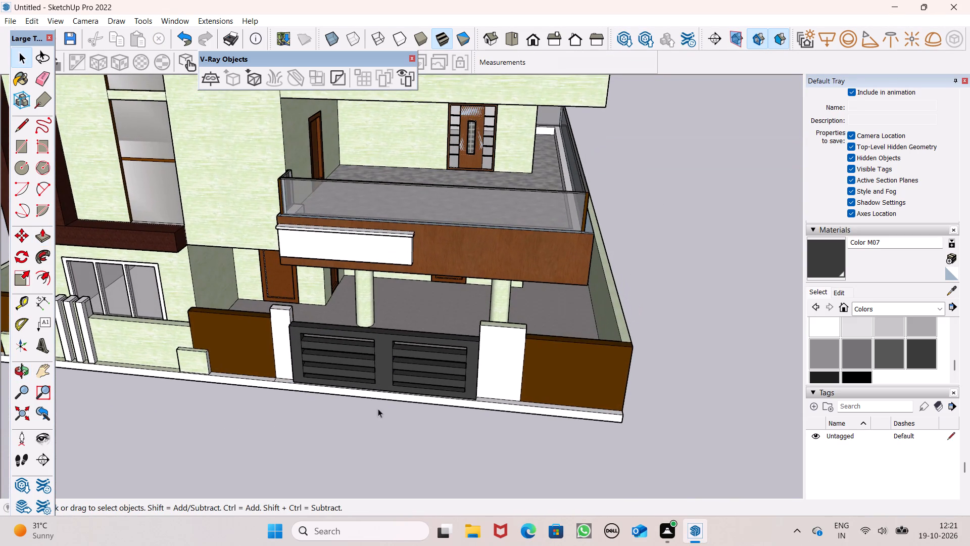
{"action": "scroll", "coordinate": [297, 296], "scroll_direction": "down", "scroll_amount": 1}
{"action": "scroll", "coordinate": [279, 333], "scroll_direction": "down", "scroll_amount": 2}
{"action": "middle_click_drag", "start_coordinate": [229, 378], "coordinate": [262, 310]}
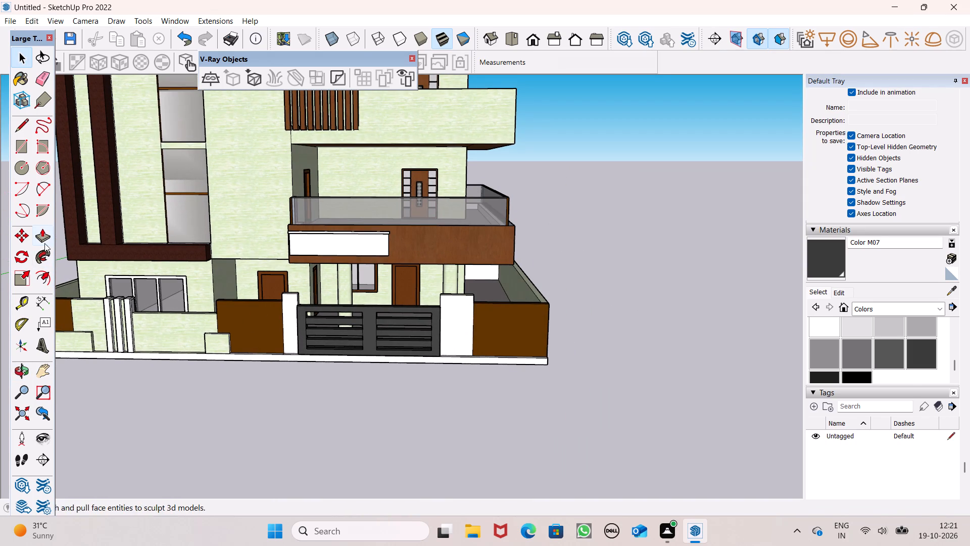
{"action": "left_click", "coordinate": [43, 240]}
{"action": "scroll", "coordinate": [304, 276], "scroll_direction": "down", "scroll_amount": 3}
{"action": "middle_click_drag", "start_coordinate": [326, 340], "coordinate": [328, 376]}
{"action": "scroll", "coordinate": [284, 328], "scroll_direction": "up", "scroll_amount": 5}
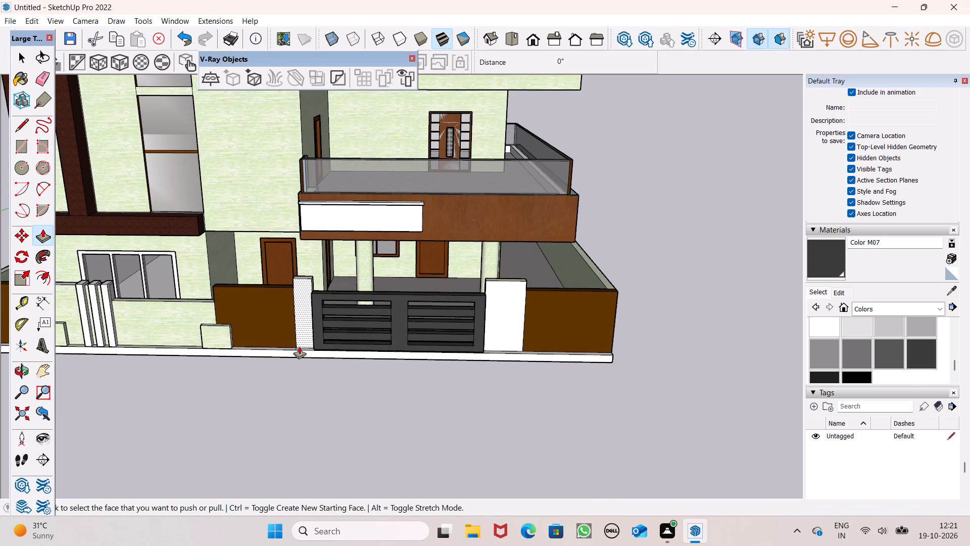
{"action": "left_click_drag", "start_coordinate": [300, 349], "coordinate": [300, 360]}
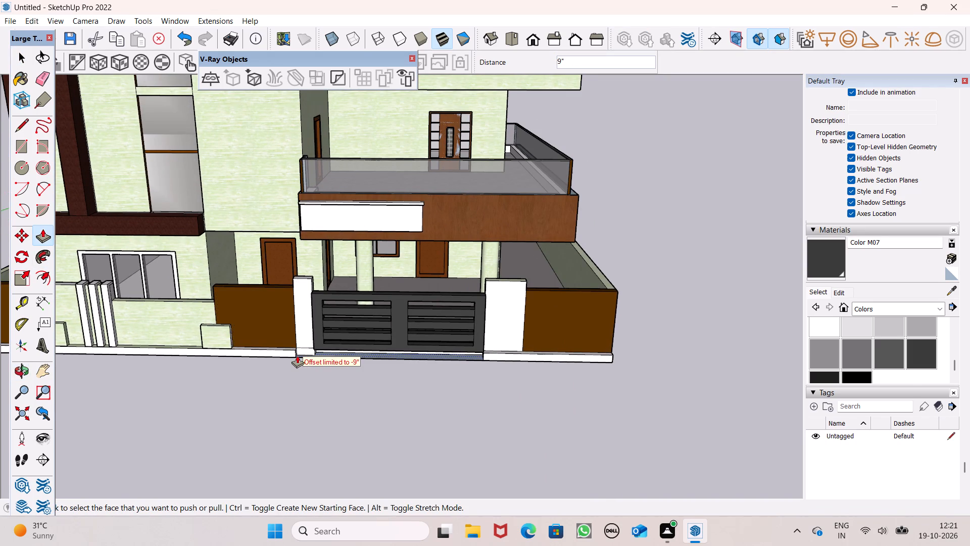
{"action": "key", "text": "ctrl+z"}
{"action": "left_click_drag", "start_coordinate": [387, 354], "coordinate": [400, 392]}
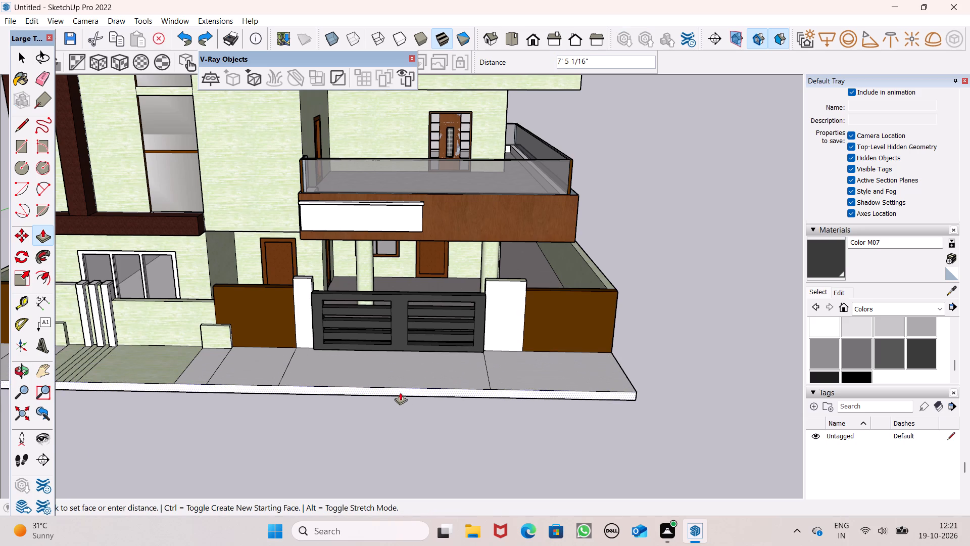
{"action": "left_click_drag", "start_coordinate": [400, 392], "coordinate": [403, 396]}
Erase the dividing lines across the top of the extended front slab to leave one continuous surface.
{"action": "scroll", "coordinate": [398, 294], "scroll_direction": "down", "scroll_amount": 4}
{"action": "middle_click_drag", "start_coordinate": [413, 357], "coordinate": [433, 458]}
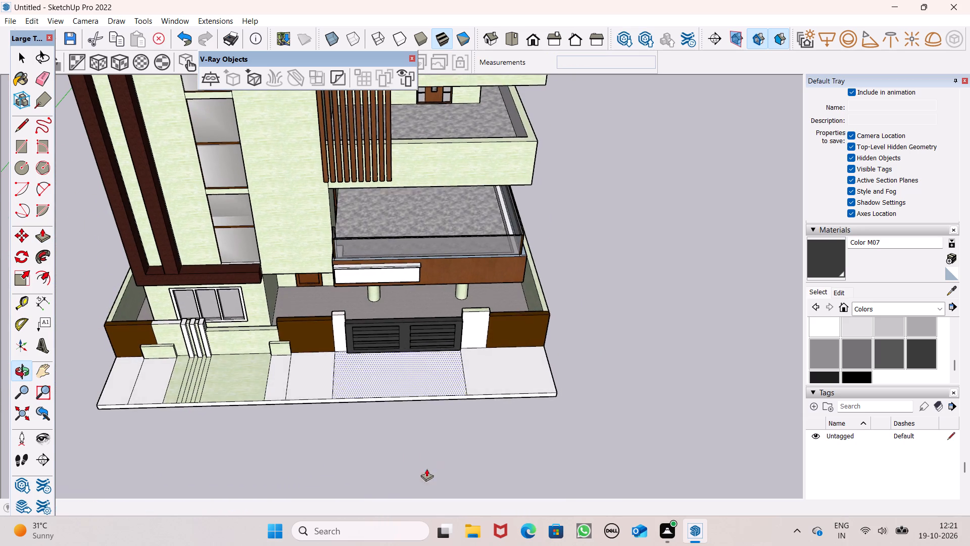
{"action": "middle_click", "coordinate": [416, 475]}
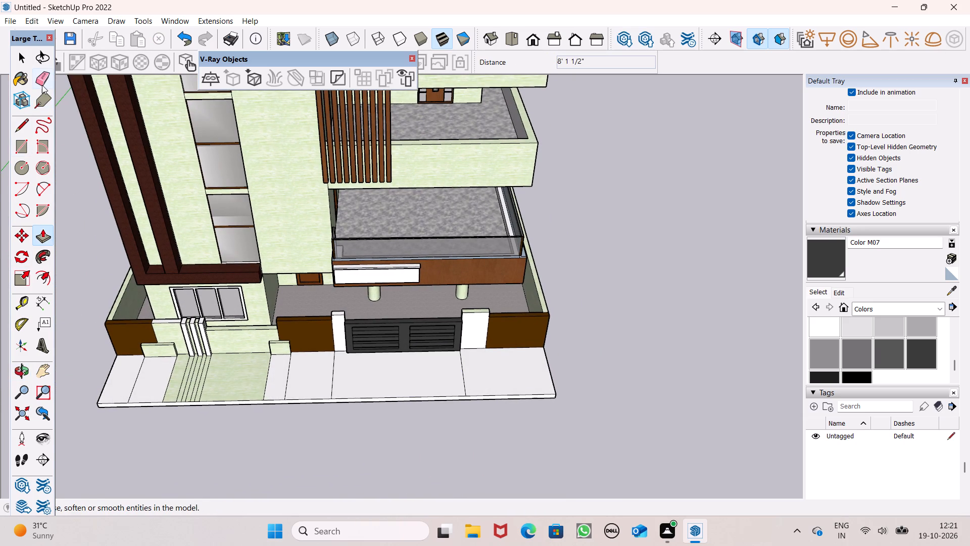
{"action": "left_click", "coordinate": [45, 79]}
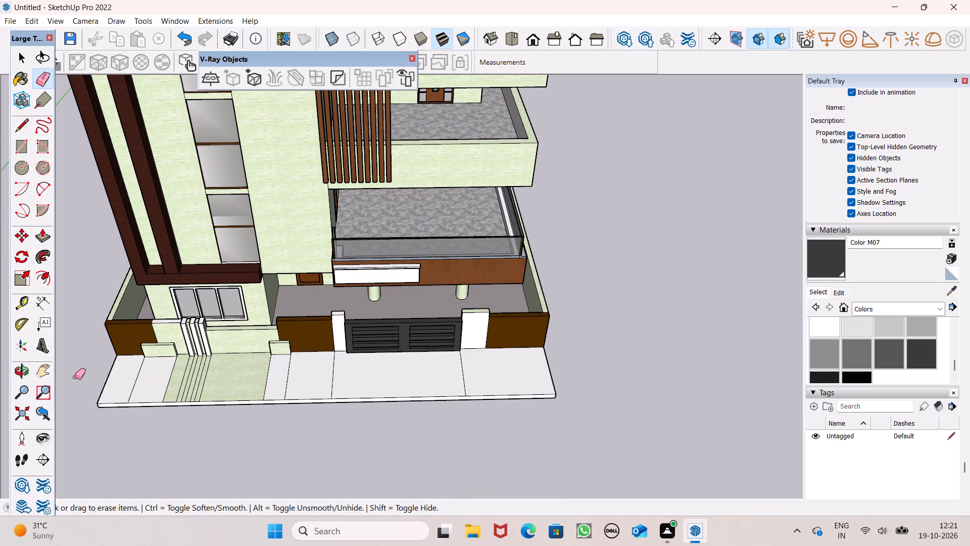
{"action": "left_click_drag", "start_coordinate": [99, 379], "coordinate": [294, 373]}
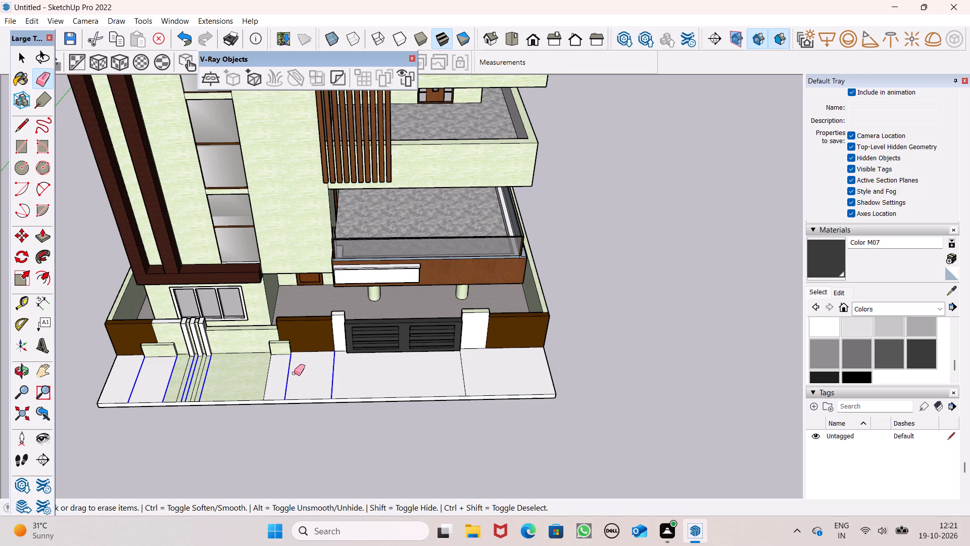
{"action": "left_click_drag", "start_coordinate": [294, 373], "coordinate": [161, 382]}
{"action": "left_click", "coordinate": [161, 382]}
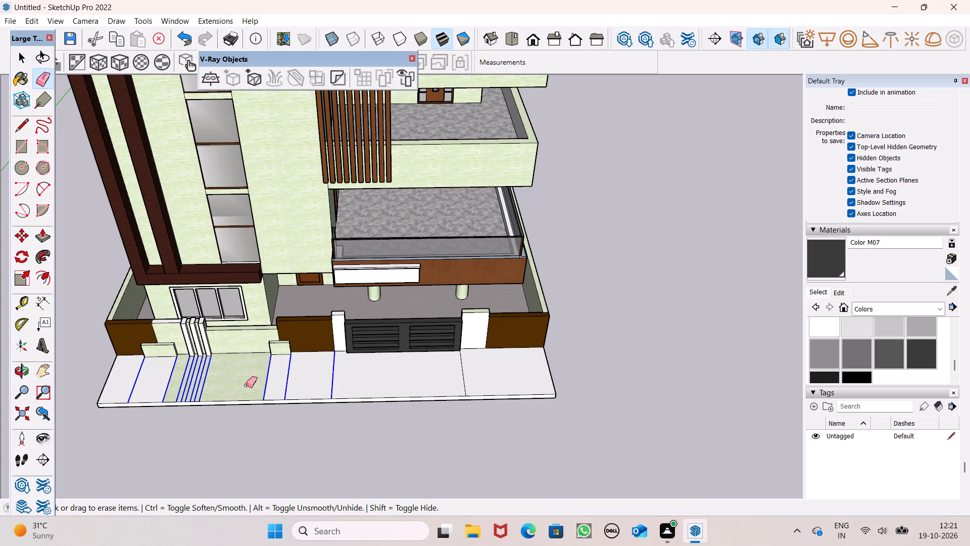
{"action": "left_click_drag", "start_coordinate": [485, 375], "coordinate": [452, 381]}
{"action": "left_click_drag", "start_coordinate": [485, 374], "coordinate": [464, 381]}
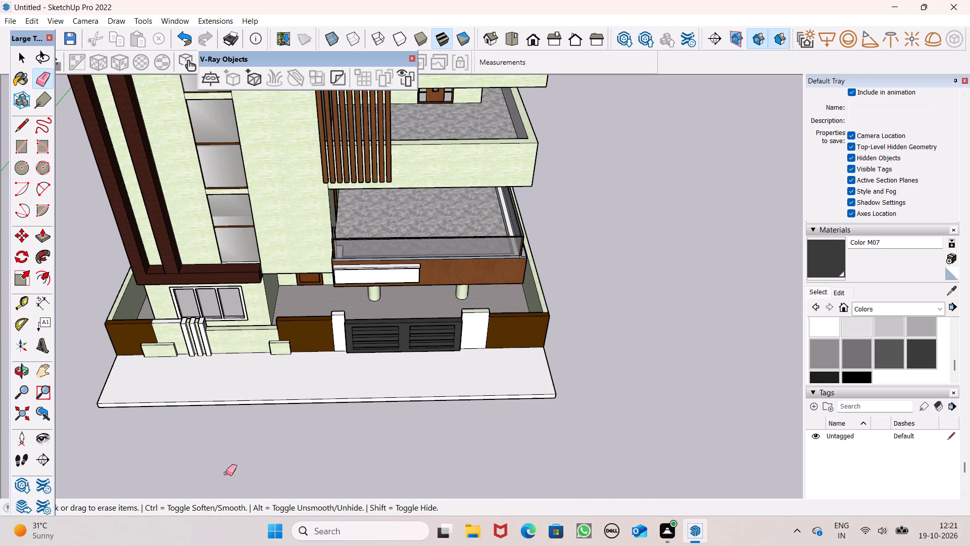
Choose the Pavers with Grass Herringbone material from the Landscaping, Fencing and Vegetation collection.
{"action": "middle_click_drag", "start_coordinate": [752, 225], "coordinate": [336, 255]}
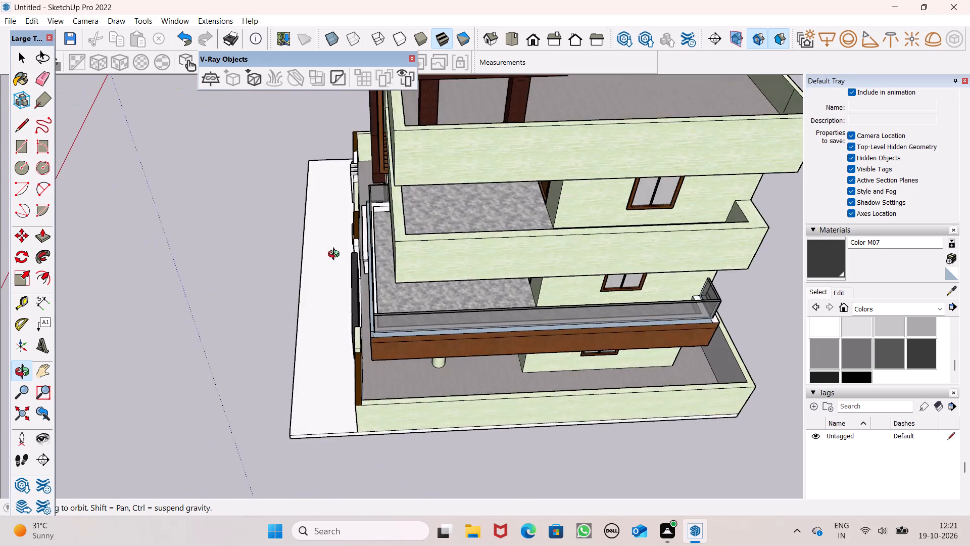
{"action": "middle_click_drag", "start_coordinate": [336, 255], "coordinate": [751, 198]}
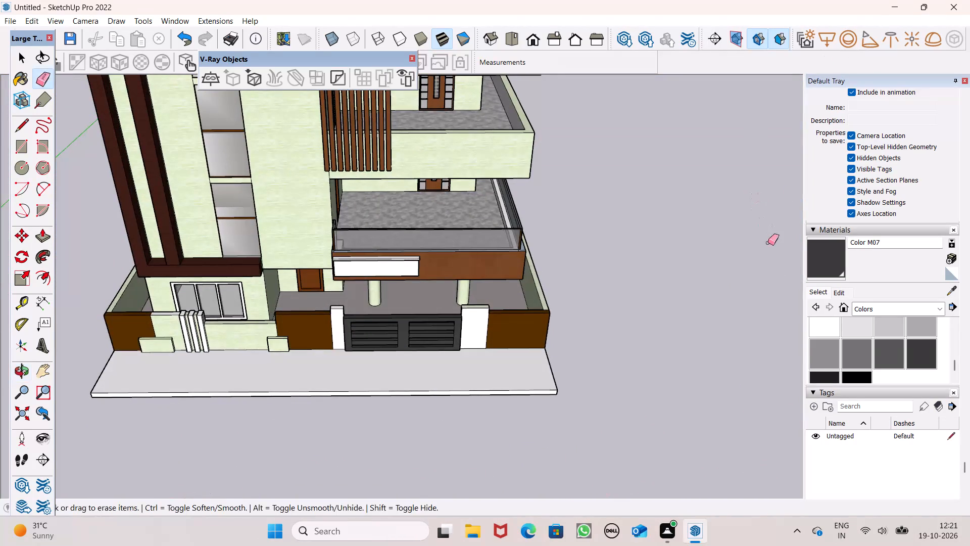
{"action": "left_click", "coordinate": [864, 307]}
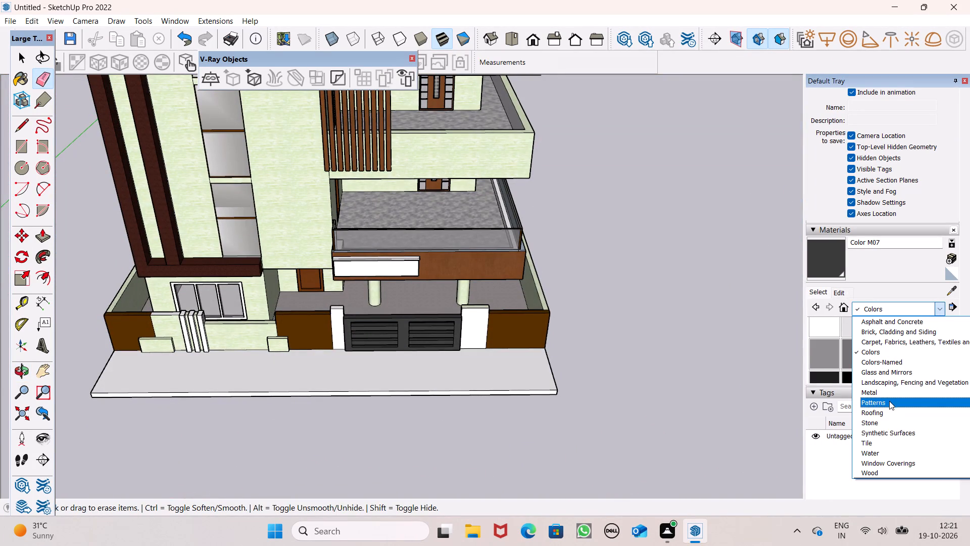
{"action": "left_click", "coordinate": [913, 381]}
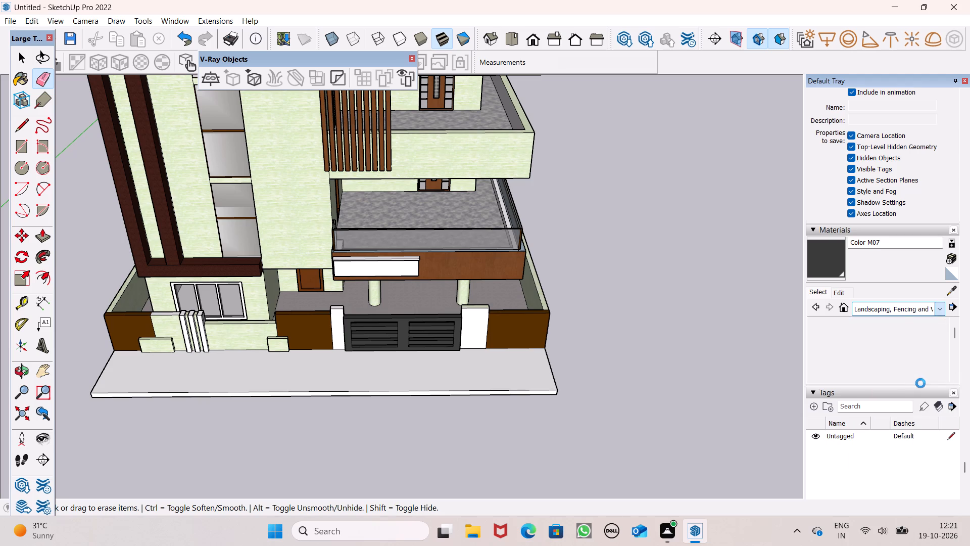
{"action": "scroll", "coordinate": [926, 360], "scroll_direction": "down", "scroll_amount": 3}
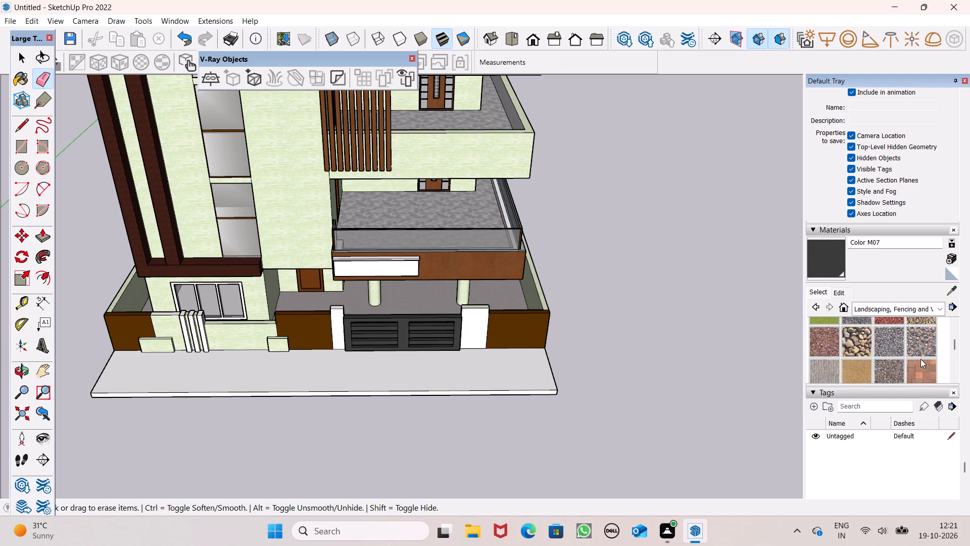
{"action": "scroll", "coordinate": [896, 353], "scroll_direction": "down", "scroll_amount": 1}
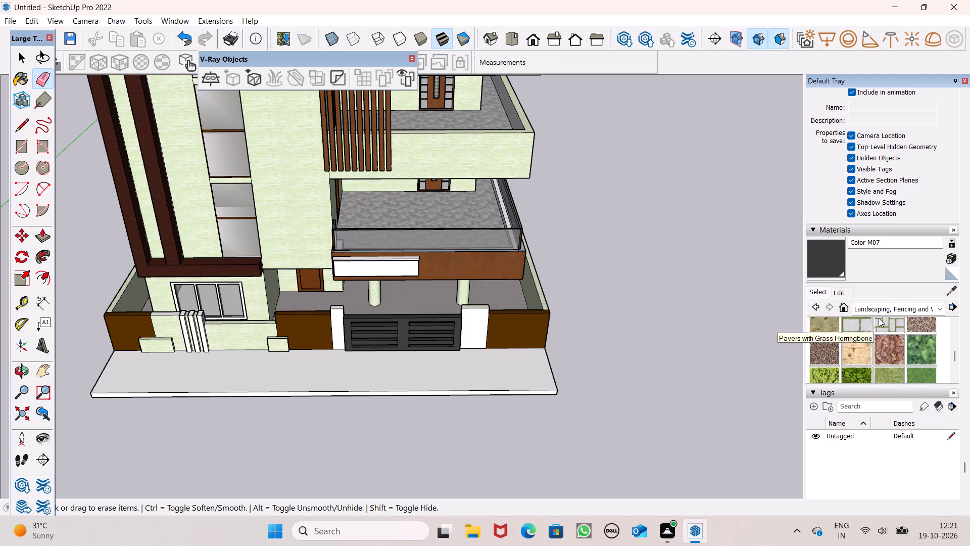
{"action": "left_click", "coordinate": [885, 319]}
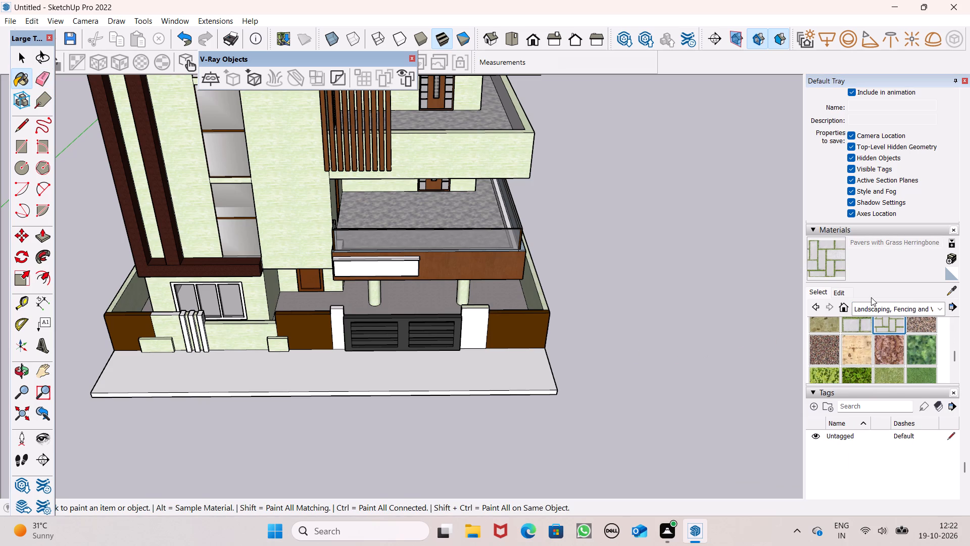
Paint the top of the front slab with Polished Concrete Old from the Asphalt and Concrete collection.
{"action": "left_click", "coordinate": [871, 302]}
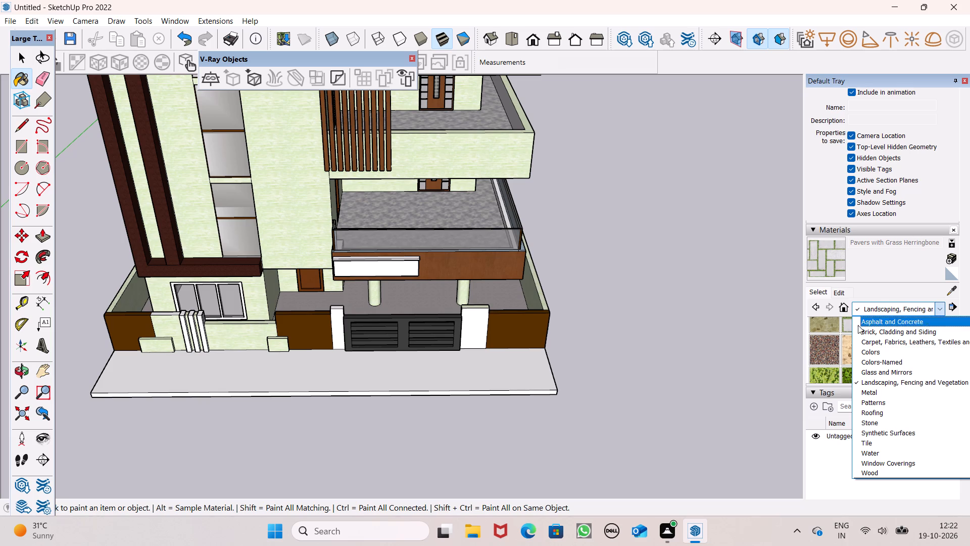
{"action": "left_click", "coordinate": [872, 323]}
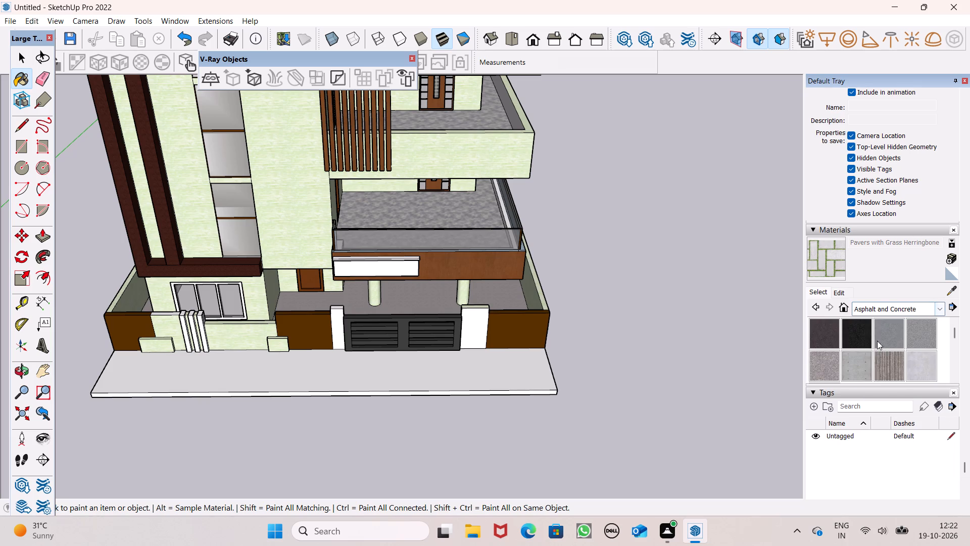
{"action": "scroll", "coordinate": [874, 359], "scroll_direction": "down", "scroll_amount": 1}
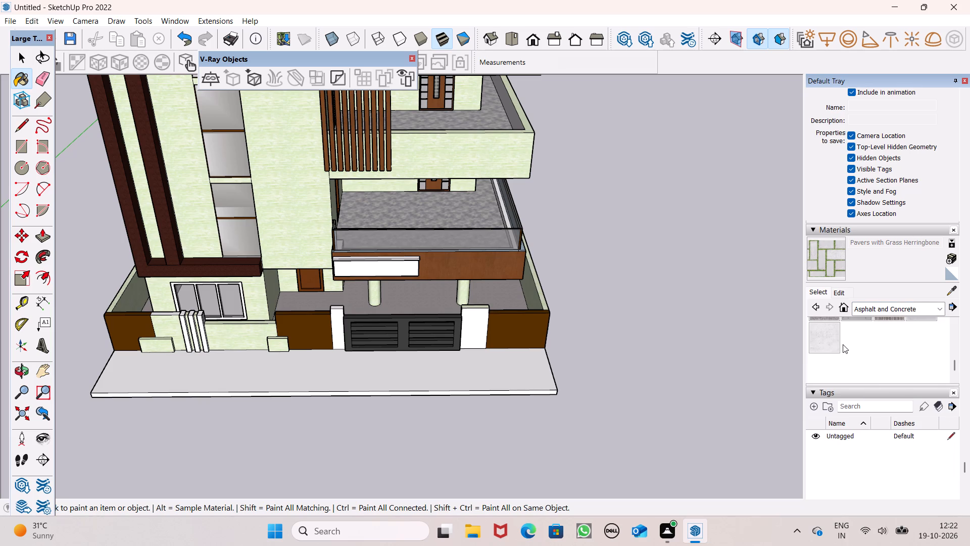
{"action": "left_click", "coordinate": [842, 343]}
{"action": "left_click", "coordinate": [821, 333]}
{"action": "scroll", "coordinate": [592, 360], "scroll_direction": "up", "scroll_amount": 5}
{"action": "left_click", "coordinate": [395, 365]}
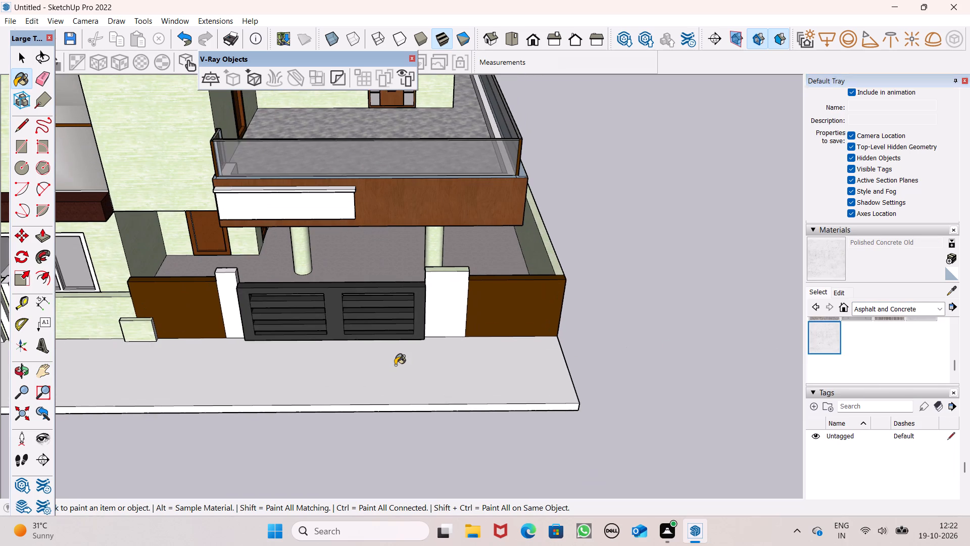
Paint the front and top faces of both white gate pillars with Polished Concrete Old.
{"action": "scroll", "coordinate": [399, 289], "scroll_direction": "up", "scroll_amount": 6}
{"action": "left_click", "coordinate": [464, 288]}
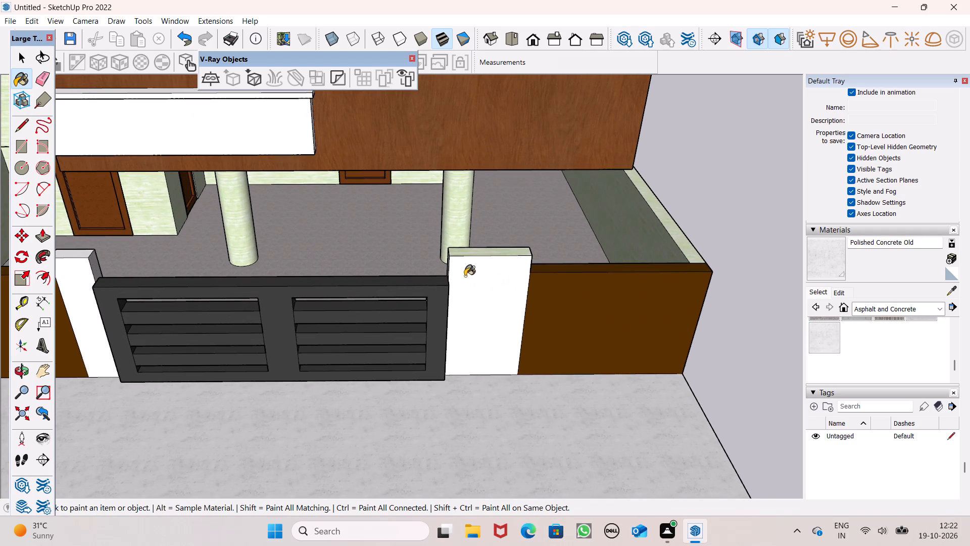
{"action": "scroll", "coordinate": [464, 273], "scroll_direction": "up", "scroll_amount": 6}
{"action": "left_click", "coordinate": [486, 234]}
{"action": "scroll", "coordinate": [491, 238], "scroll_direction": "down", "scroll_amount": 5}
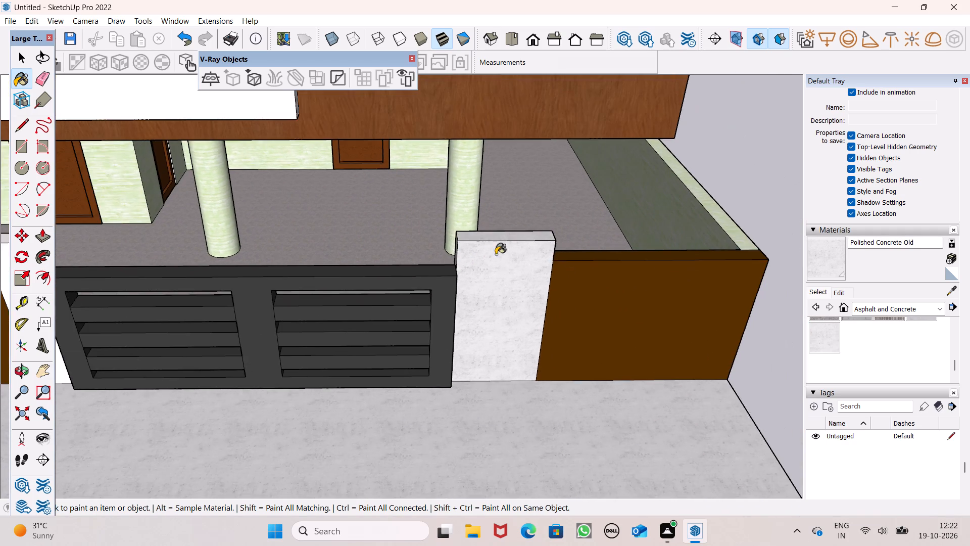
{"action": "scroll", "coordinate": [411, 246], "scroll_direction": "down", "scroll_amount": 7}
{"action": "scroll", "coordinate": [103, 233], "scroll_direction": "up", "scroll_amount": 6}
{"action": "scroll", "coordinate": [346, 255], "scroll_direction": "up", "scroll_amount": 6}
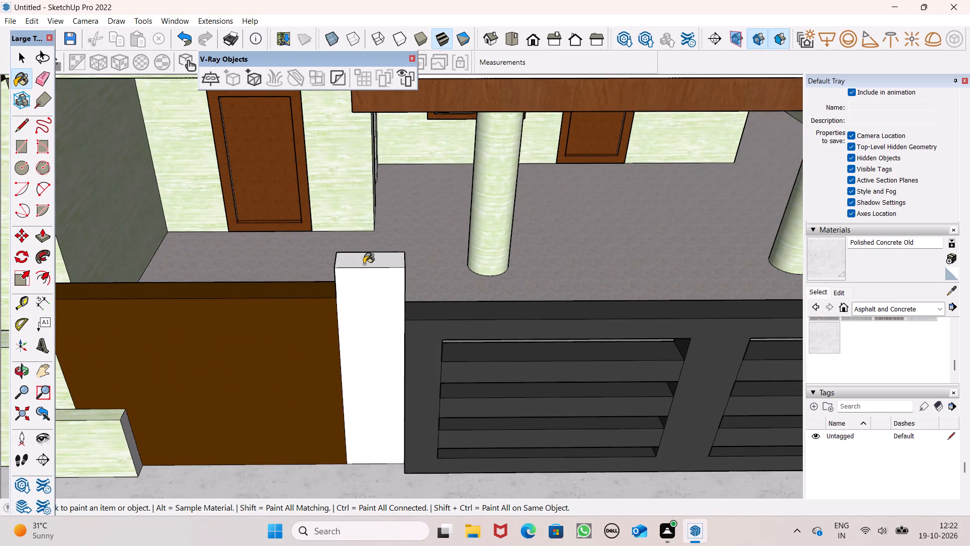
{"action": "left_click", "coordinate": [366, 264]}
{"action": "left_click", "coordinate": [368, 289]}
Paint the exposed side faces of both gate pillars with Polished Concrete Old.
{"action": "middle_click_drag", "start_coordinate": [399, 311], "coordinate": [257, 270]}
{"action": "scroll", "coordinate": [258, 271], "scroll_direction": "up", "scroll_amount": 4}
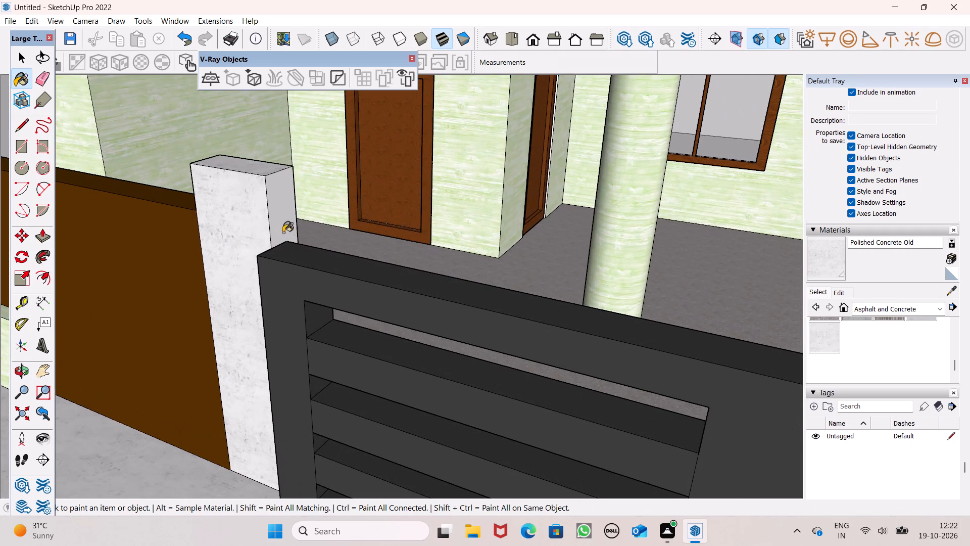
{"action": "left_click", "coordinate": [283, 233]}
{"action": "scroll", "coordinate": [178, 268], "scroll_direction": "down", "scroll_amount": 3}
{"action": "middle_click_drag", "start_coordinate": [164, 304], "coordinate": [519, 325]}
{"action": "scroll", "coordinate": [514, 333], "scroll_direction": "up", "scroll_amount": 1}
{"action": "scroll", "coordinate": [461, 328], "scroll_direction": "down", "scroll_amount": 6}
{"action": "scroll", "coordinate": [535, 293], "scroll_direction": "up", "scroll_amount": 2}
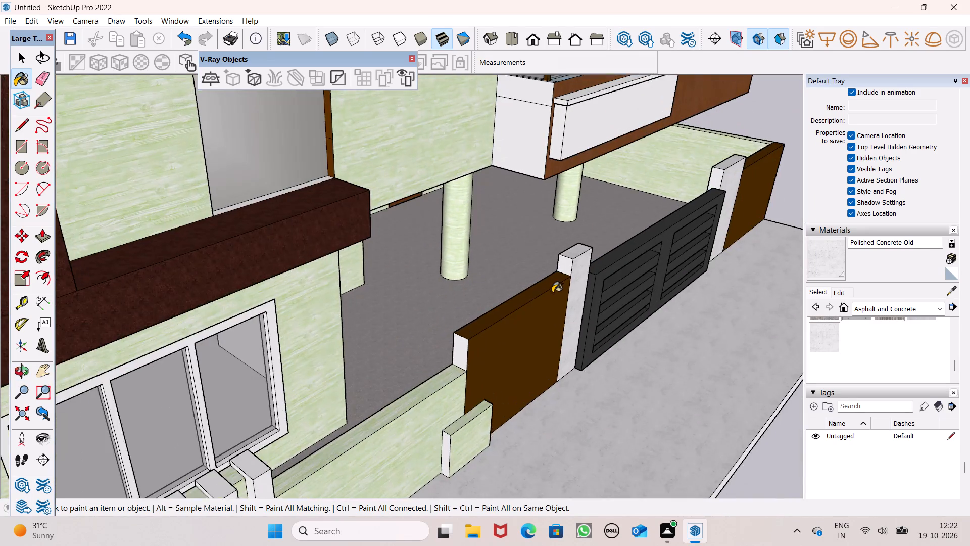
{"action": "scroll", "coordinate": [552, 293], "scroll_direction": "up", "scroll_amount": 4}
{"action": "left_click", "coordinate": [574, 254]}
{"action": "scroll", "coordinate": [452, 312], "scroll_direction": "down", "scroll_amount": 6}
{"action": "scroll", "coordinate": [586, 259], "scroll_direction": "up", "scroll_amount": 6}
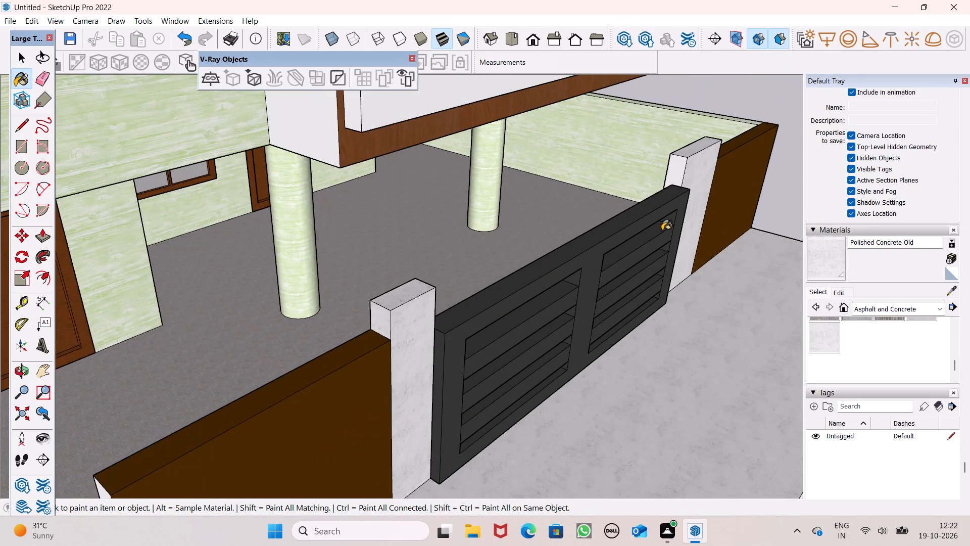
{"action": "scroll", "coordinate": [662, 224], "scroll_direction": "up", "scroll_amount": 5}
{"action": "left_click", "coordinate": [681, 151]}
{"action": "scroll", "coordinate": [632, 200], "scroll_direction": "down", "scroll_amount": 5}
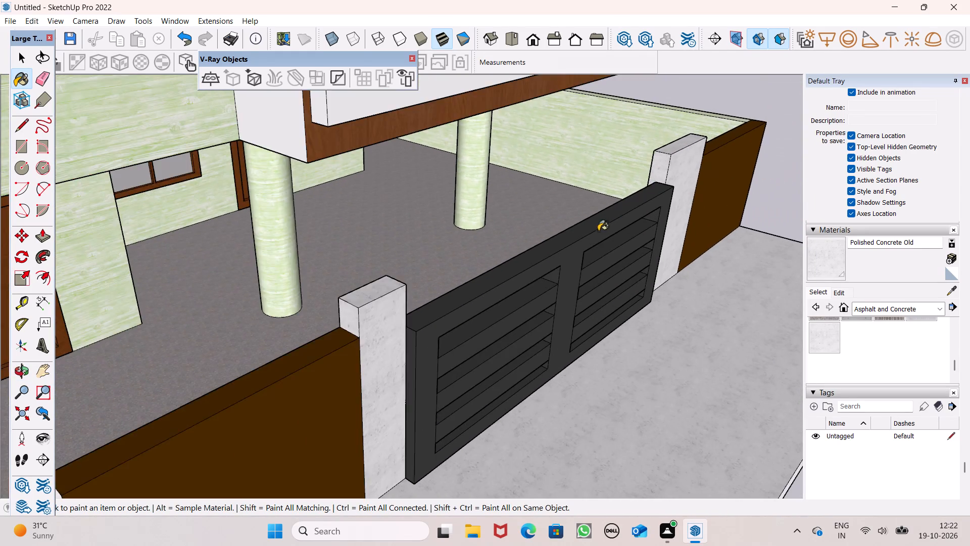
Paint the porch-side faces of both gate pillars with Polished Concrete Old.
{"action": "scroll", "coordinate": [598, 231], "scroll_direction": "down", "scroll_amount": 8}
{"action": "middle_click_drag", "start_coordinate": [619, 260], "coordinate": [418, 209]}
{"action": "scroll", "coordinate": [619, 259], "scroll_direction": "up", "scroll_amount": 1}
{"action": "scroll", "coordinate": [422, 230], "scroll_direction": "down", "scroll_amount": 3}
{"action": "middle_click_drag", "start_coordinate": [549, 271], "coordinate": [284, 269]}
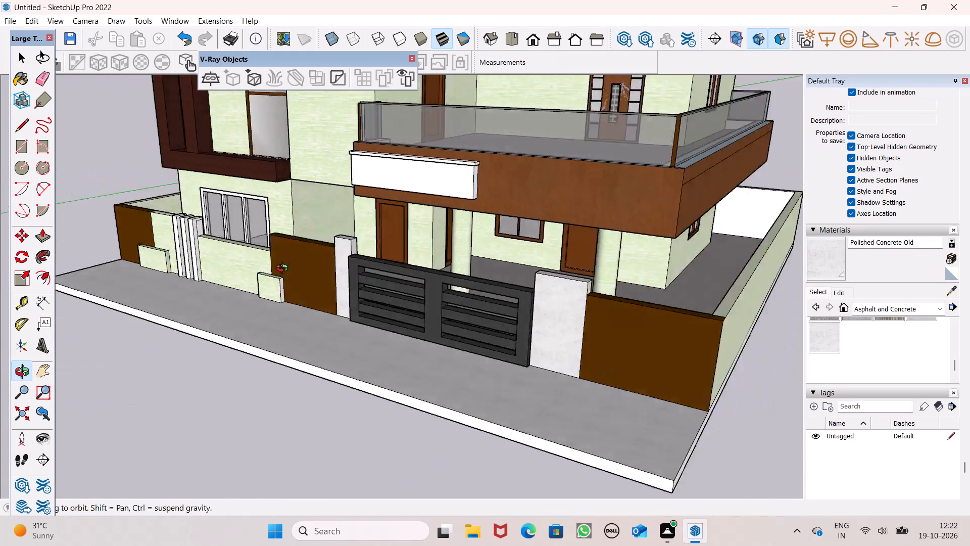
{"action": "middle_click_drag", "start_coordinate": [284, 269], "coordinate": [0, 272]}
{"action": "scroll", "coordinate": [0, 272], "scroll_direction": "up", "scroll_amount": 5}
{"action": "left_click", "coordinate": [235, 288]}
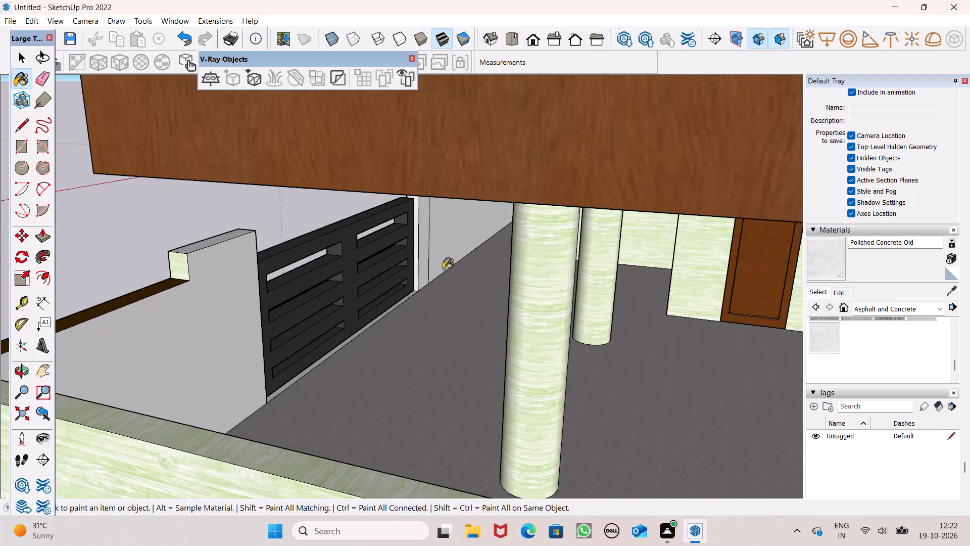
{"action": "scroll", "coordinate": [484, 261], "scroll_direction": "up", "scroll_amount": 6}
{"action": "scroll", "coordinate": [372, 208], "scroll_direction": "down", "scroll_amount": 5}
{"action": "left_click", "coordinate": [356, 188]}
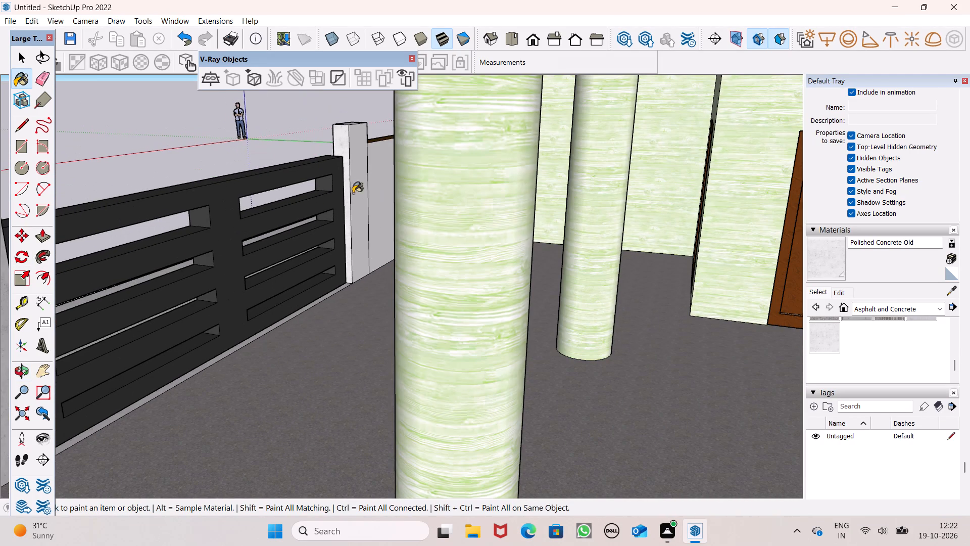
{"action": "middle_click_drag", "start_coordinate": [328, 222], "coordinate": [629, 262]}
{"action": "scroll", "coordinate": [457, 284], "scroll_direction": "down", "scroll_amount": 5}
{"action": "middle_click_drag", "start_coordinate": [349, 314], "coordinate": [498, 287]}
{"action": "scroll", "coordinate": [379, 335], "scroll_direction": "down", "scroll_amount": 3}
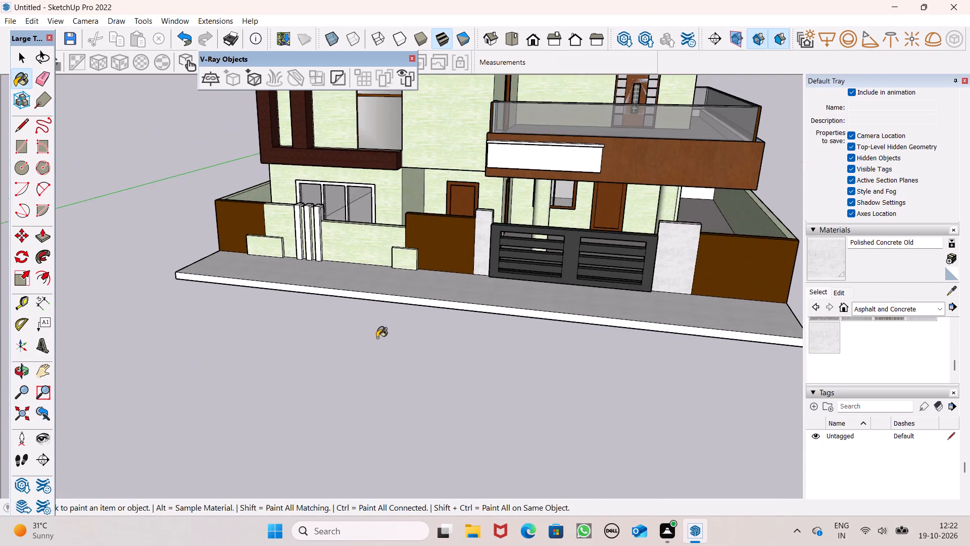
Outline a rectangular area about 10' 4" wide on the front slab, against the pillar and brown wall at the gate-side end.
{"action": "middle_click_drag", "start_coordinate": [394, 371], "coordinate": [484, 442]}
{"action": "scroll", "coordinate": [219, 342], "scroll_direction": "down", "scroll_amount": 4}
{"action": "middle_click_drag", "start_coordinate": [275, 355], "coordinate": [281, 374]}
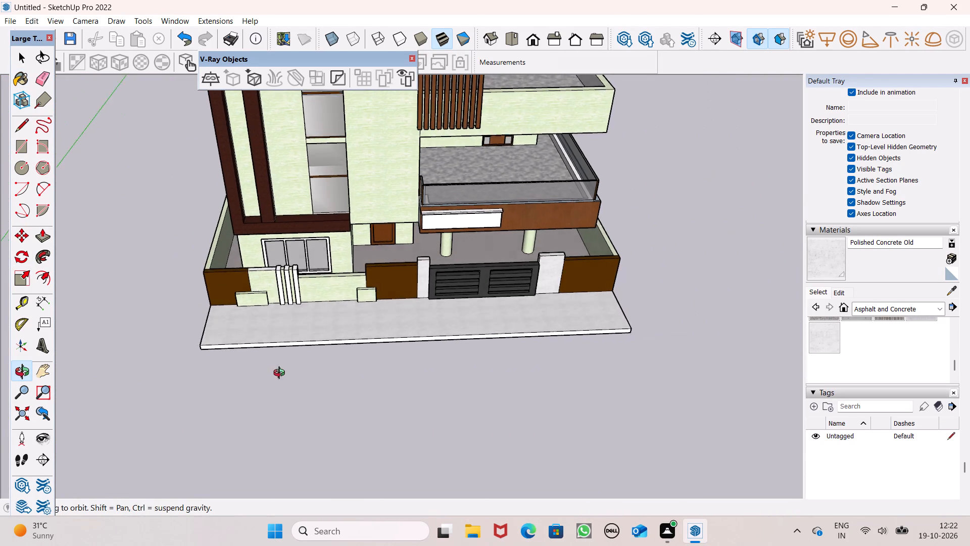
{"action": "middle_click_drag", "start_coordinate": [281, 374], "coordinate": [276, 387]}
{"action": "scroll", "coordinate": [277, 386], "scroll_direction": "up", "scroll_amount": 1}
{"action": "scroll", "coordinate": [614, 351], "scroll_direction": "up", "scroll_amount": 6}
{"action": "scroll", "coordinate": [673, 329], "scroll_direction": "up", "scroll_amount": 4}
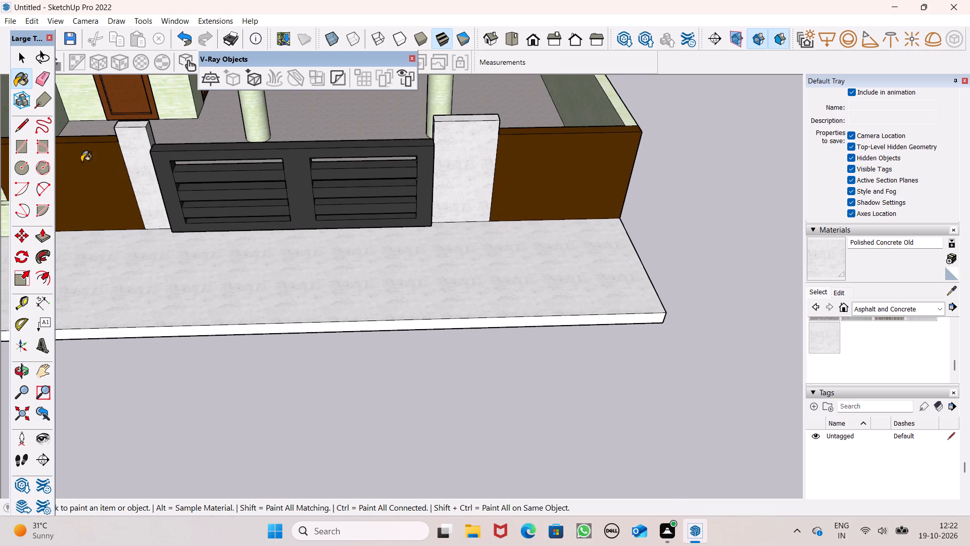
{"action": "left_click", "coordinate": [21, 127]}
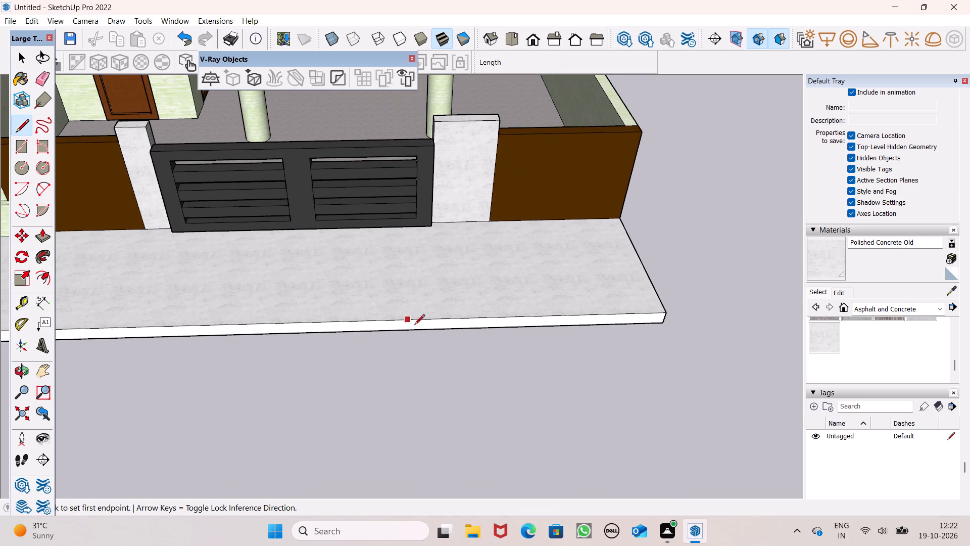
{"action": "left_click_drag", "start_coordinate": [468, 316], "coordinate": [468, 309]}
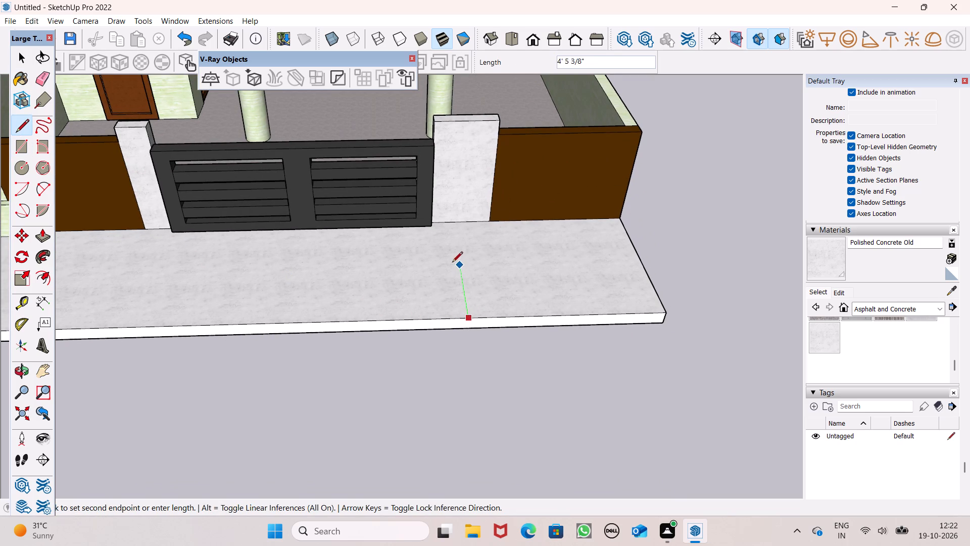
{"action": "key", "text": "space"}
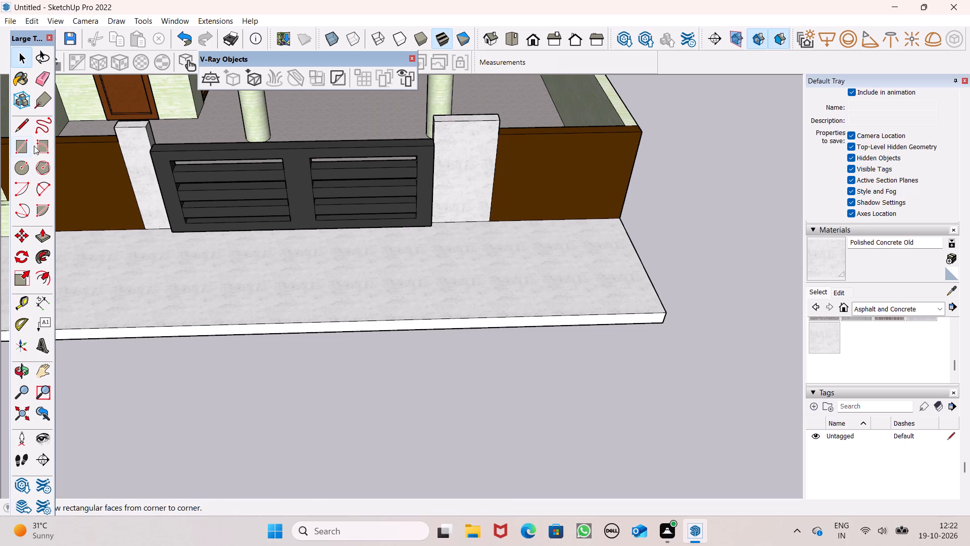
{"action": "left_click", "coordinate": [29, 124]}
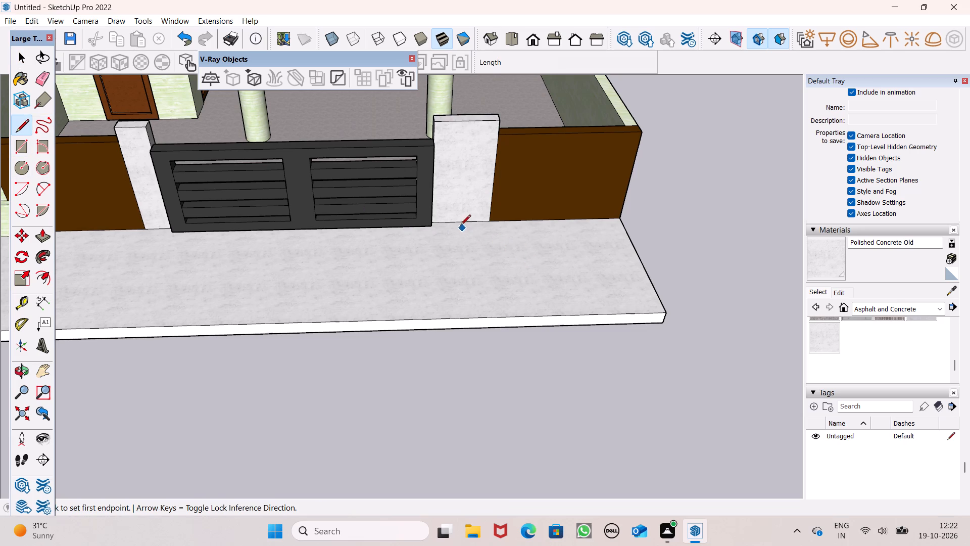
{"action": "left_click", "coordinate": [453, 224]}
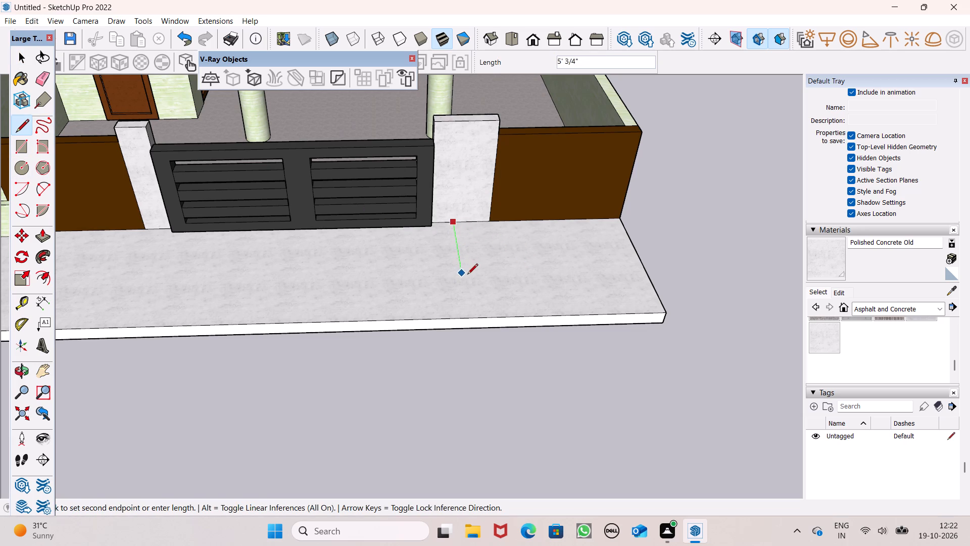
{"action": "left_click", "coordinate": [468, 279]}
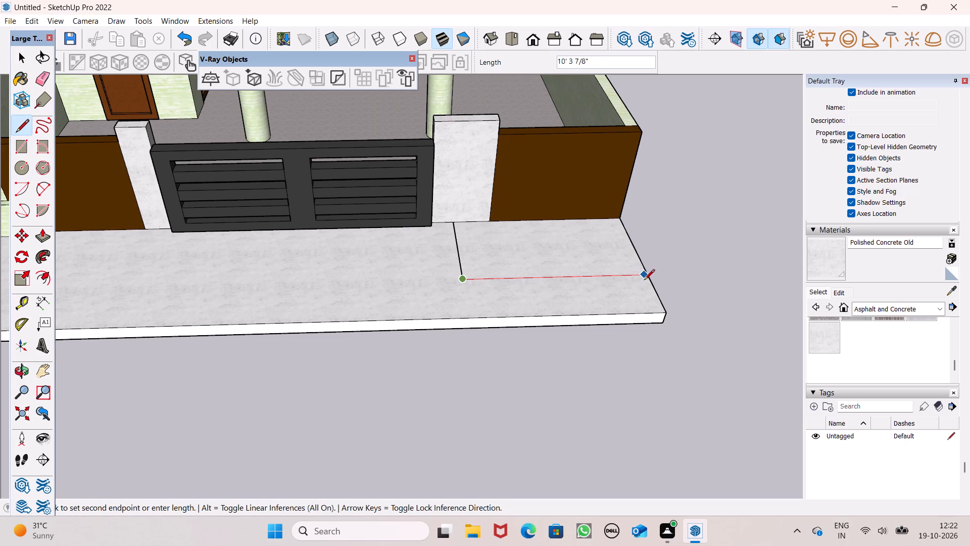
{"action": "left_click", "coordinate": [649, 280]}
Draw a line about 8' 8" long across the front slab near its far end, from the brown wall to the slab's front edge.
{"action": "scroll", "coordinate": [655, 215], "scroll_direction": "down", "scroll_amount": 5}
{"action": "scroll", "coordinate": [446, 232], "scroll_direction": "down", "scroll_amount": 2}
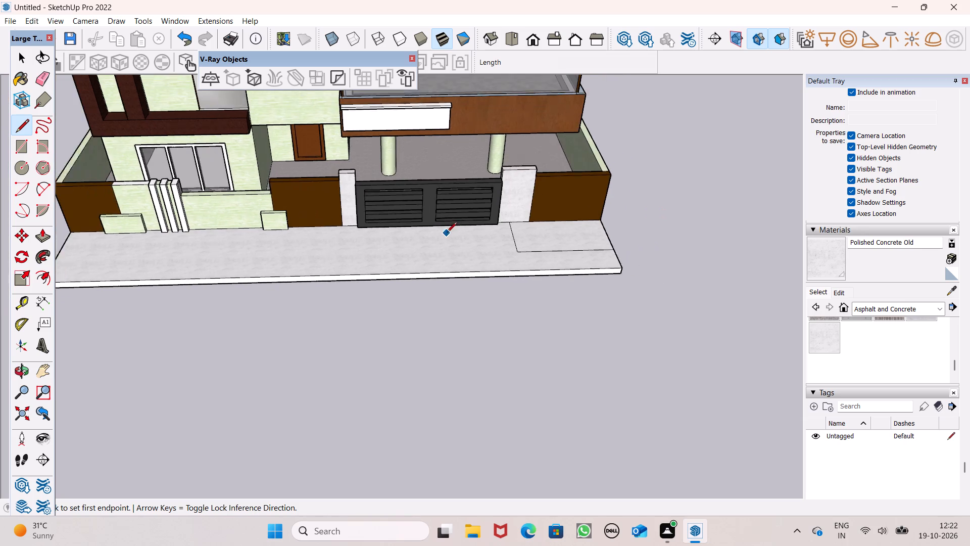
{"action": "scroll", "coordinate": [447, 233], "scroll_direction": "down", "scroll_amount": 2}
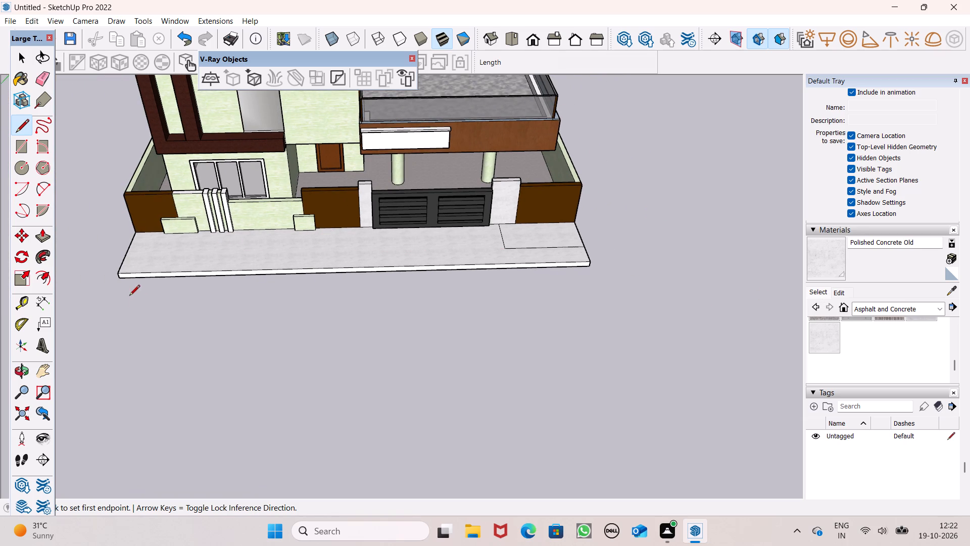
{"action": "scroll", "coordinate": [121, 263], "scroll_direction": "up", "scroll_amount": 6}
{"action": "scroll", "coordinate": [186, 261], "scroll_direction": "up", "scroll_amount": 5}
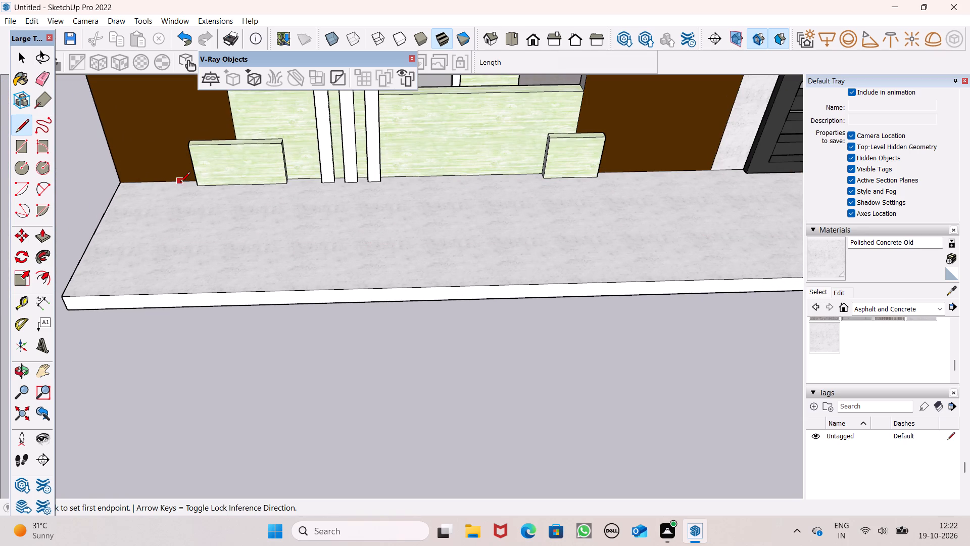
{"action": "left_click", "coordinate": [180, 183]}
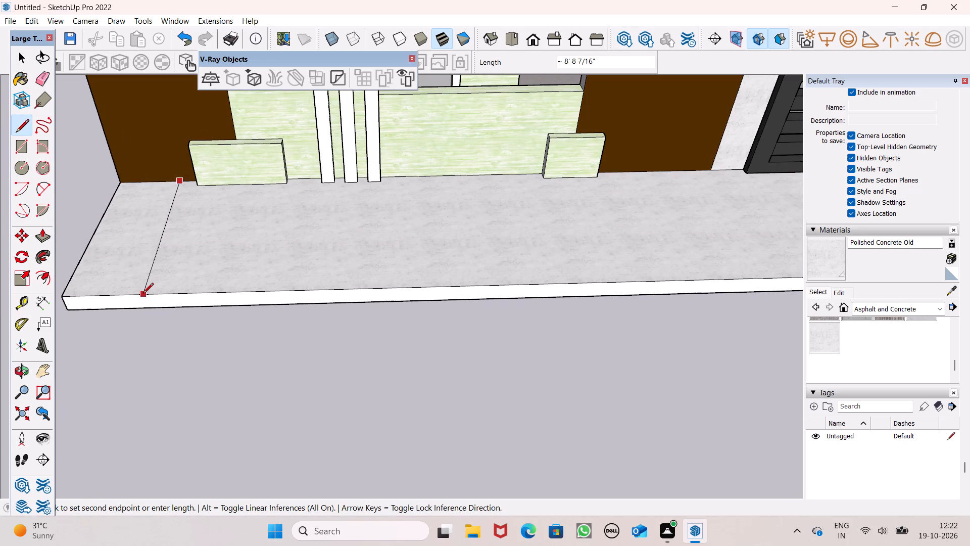
{"action": "left_click", "coordinate": [142, 294]}
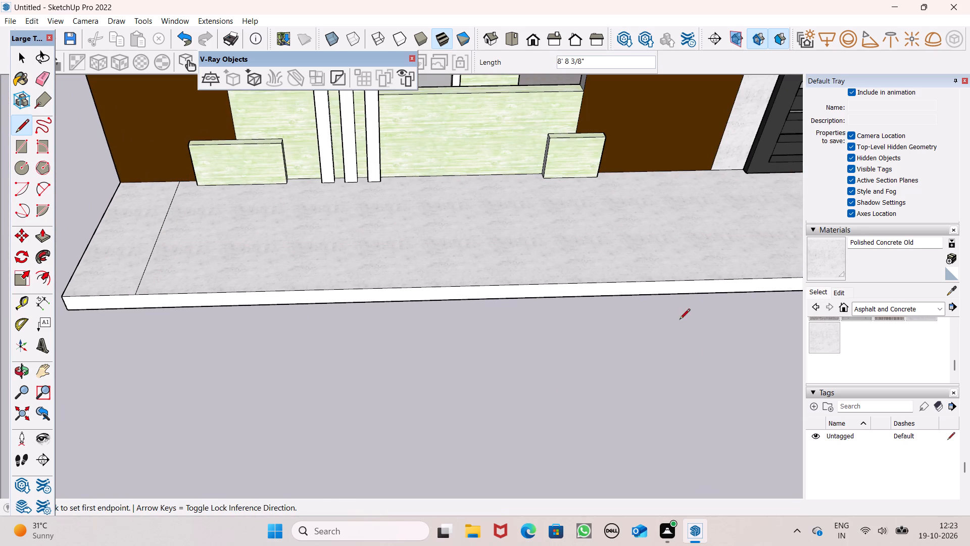
Paint both marked-off end areas of the slab with Pavers with Grass Brick from the Landscaping, Fencing and Vegetation collection.
{"action": "scroll", "coordinate": [188, 331], "scroll_direction": "down", "scroll_amount": 4}
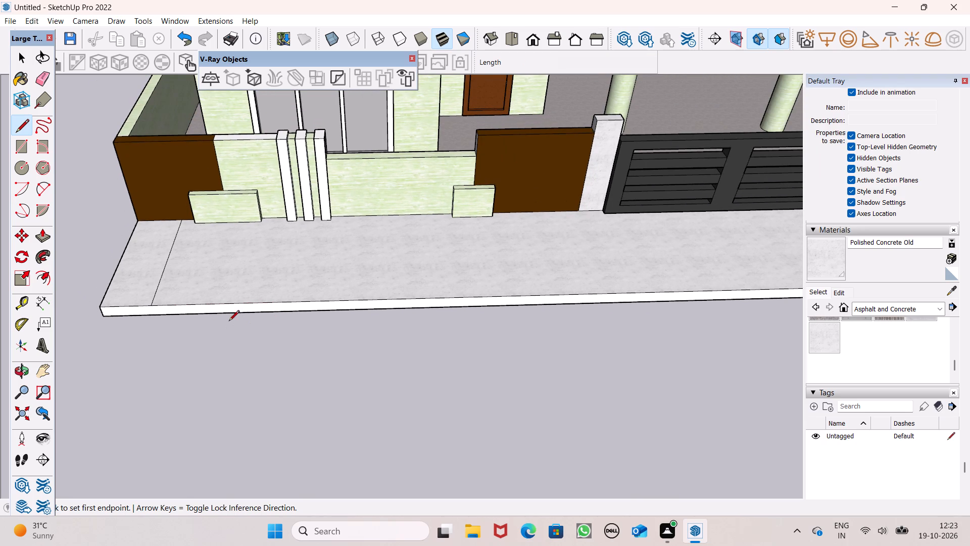
{"action": "scroll", "coordinate": [201, 297], "scroll_direction": "down", "scroll_amount": 4}
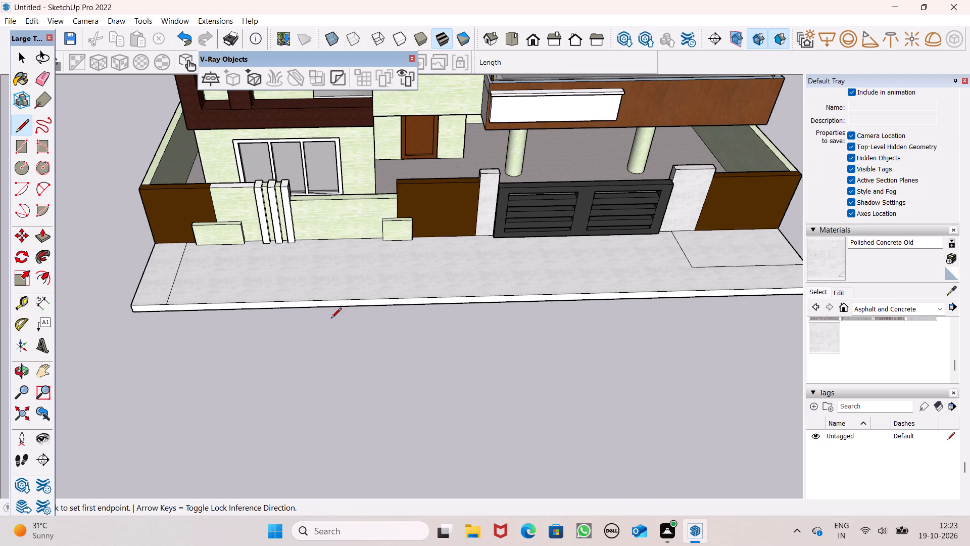
{"action": "scroll", "coordinate": [864, 337], "scroll_direction": "up", "scroll_amount": 2}
{"action": "left_click", "coordinate": [888, 367]}
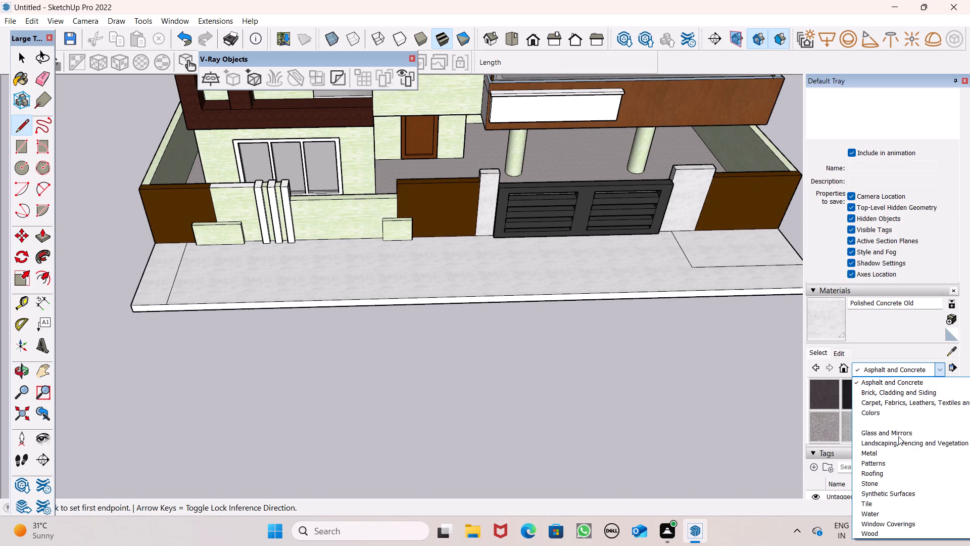
{"action": "left_click", "coordinate": [898, 439]}
{"action": "scroll", "coordinate": [892, 408], "scroll_direction": "down", "scroll_amount": 1}
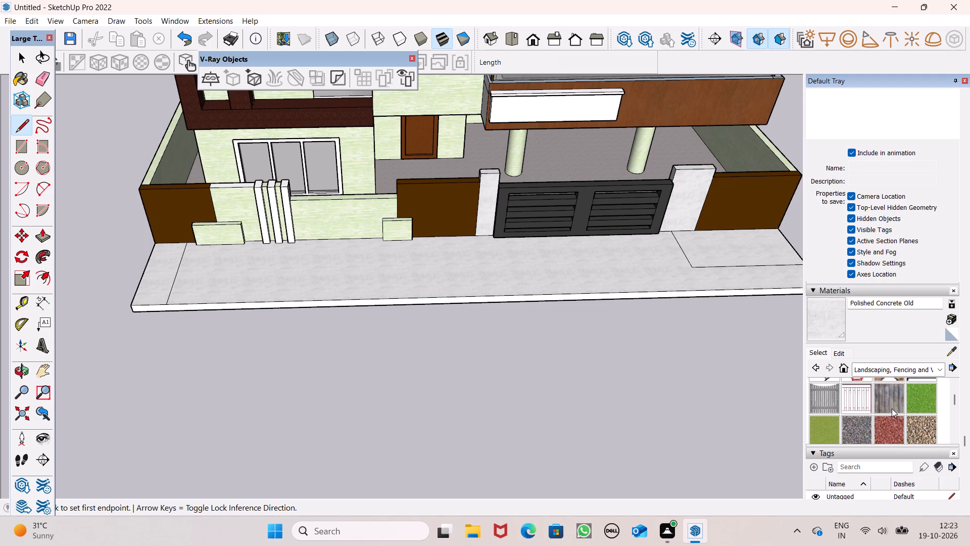
{"action": "scroll", "coordinate": [892, 408], "scroll_direction": "down", "scroll_amount": 1}
{"action": "scroll", "coordinate": [905, 402], "scroll_direction": "up", "scroll_amount": 1}
{"action": "scroll", "coordinate": [906, 402], "scroll_direction": "down", "scroll_amount": 2}
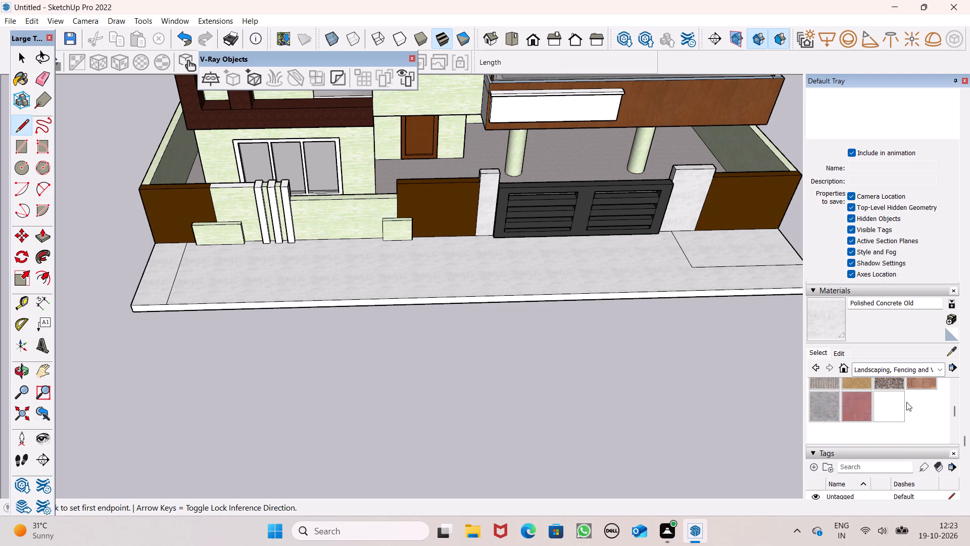
{"action": "left_click", "coordinate": [872, 422]}
{"action": "left_click", "coordinate": [860, 428]}
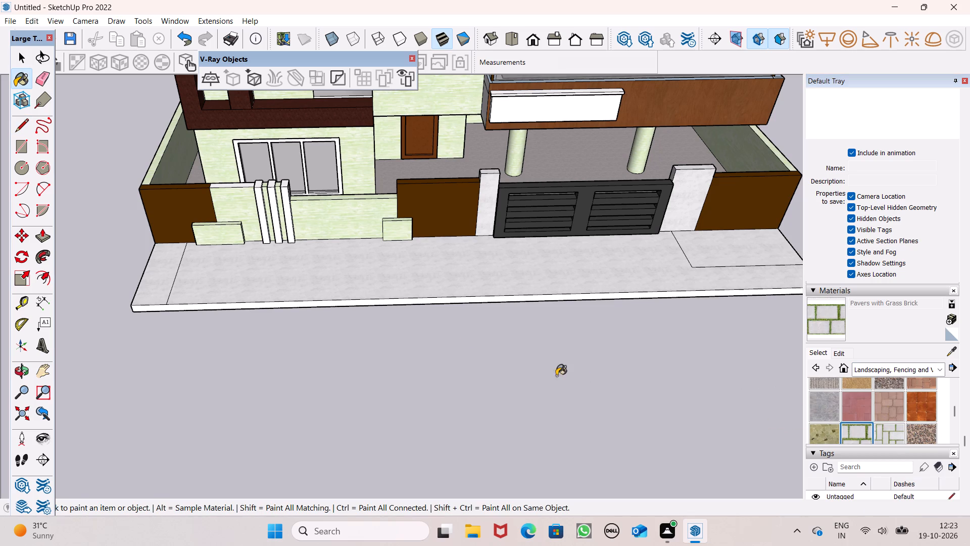
{"action": "scroll", "coordinate": [210, 243], "scroll_direction": "up", "scroll_amount": 4}
{"action": "left_click", "coordinate": [135, 266]}
{"action": "scroll", "coordinate": [135, 282], "scroll_direction": "down", "scroll_amount": 6}
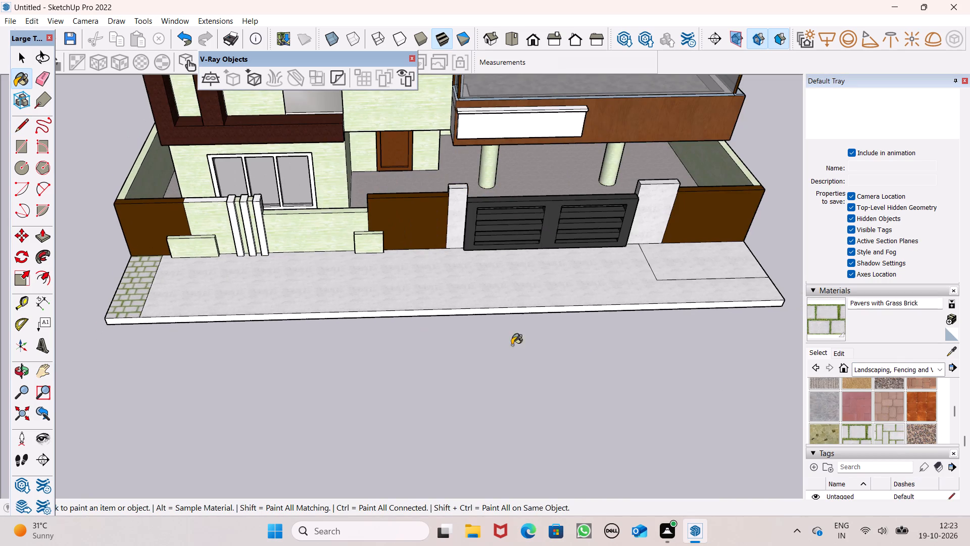
{"action": "scroll", "coordinate": [639, 361], "scroll_direction": "up", "scroll_amount": 6}
{"action": "left_click", "coordinate": [627, 214]}
{"action": "scroll", "coordinate": [388, 330], "scroll_direction": "down", "scroll_amount": 3}
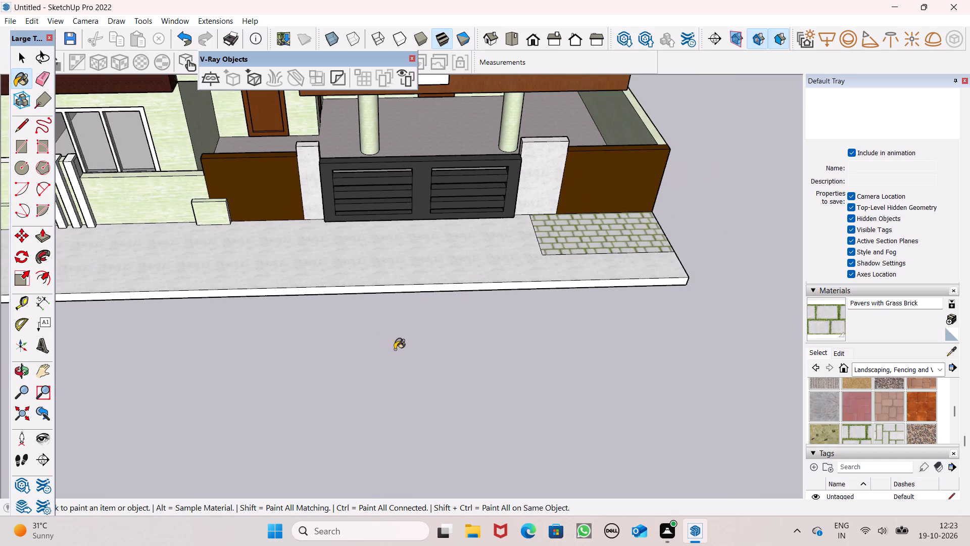
Draw a rectangle about 5' 9" by 1' 10" on the gate-side paving, against the base of the brown wall.
{"action": "middle_click_drag", "start_coordinate": [476, 357], "coordinate": [541, 304]}
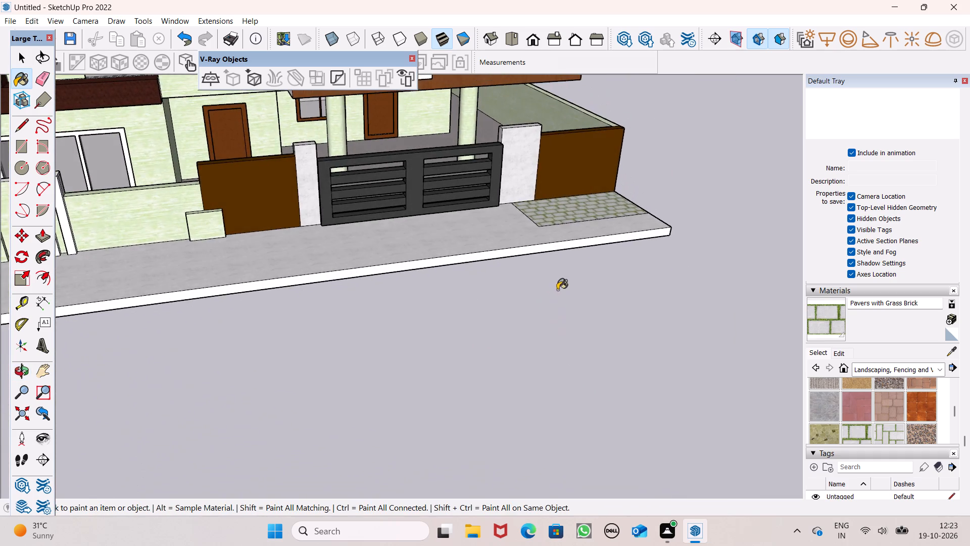
{"action": "scroll", "coordinate": [562, 291], "scroll_direction": "down", "scroll_amount": 5}
{"action": "scroll", "coordinate": [667, 317], "scroll_direction": "up", "scroll_amount": 1}
{"action": "middle_click_drag", "start_coordinate": [631, 329], "coordinate": [597, 281]}
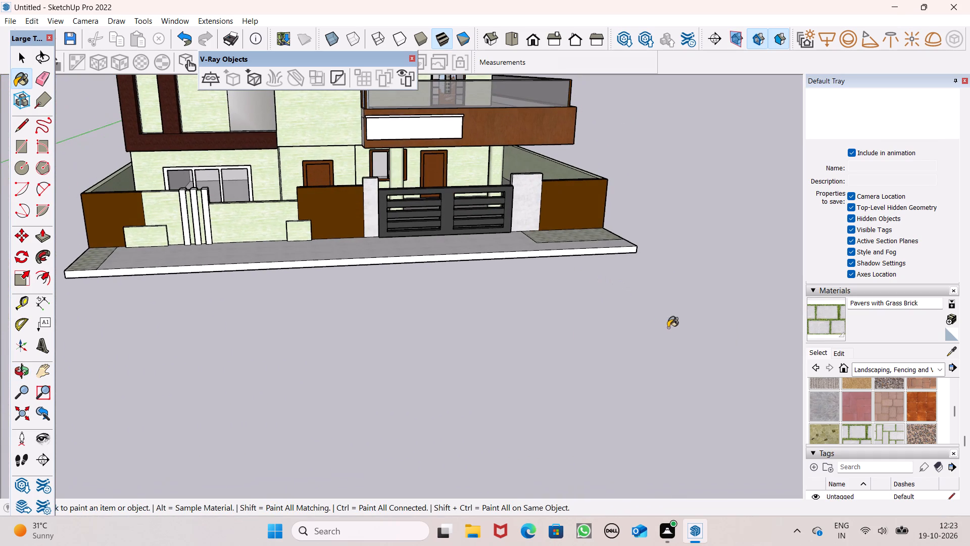
{"action": "middle_click_drag", "start_coordinate": [384, 328], "coordinate": [378, 381]}
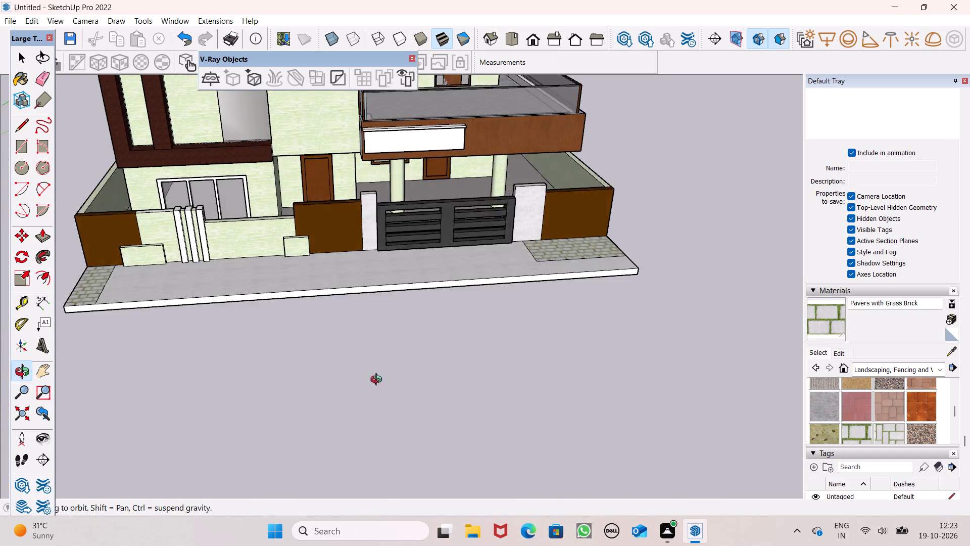
{"action": "middle_click_drag", "start_coordinate": [378, 381], "coordinate": [338, 430]}
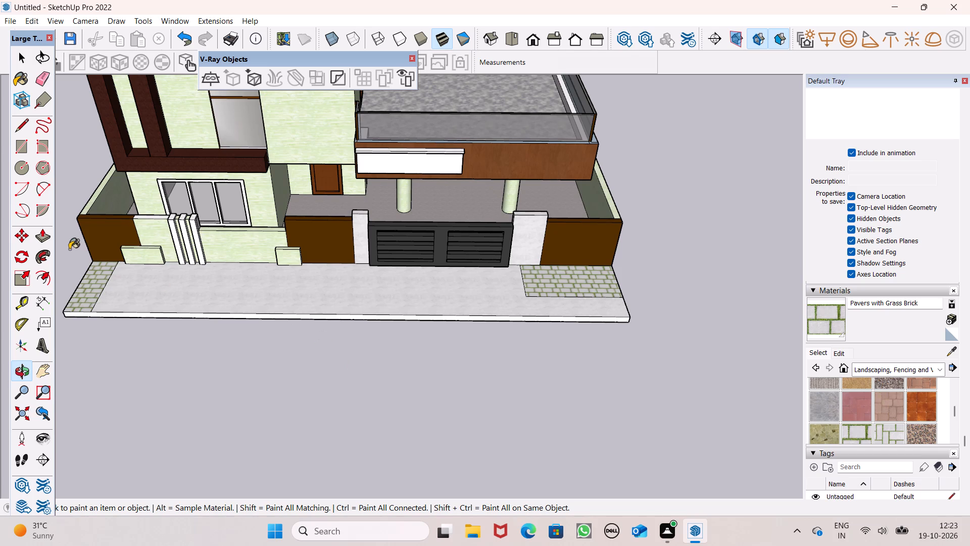
{"action": "left_click", "coordinate": [21, 142]}
{"action": "scroll", "coordinate": [645, 251], "scroll_direction": "up", "scroll_amount": 6}
{"action": "middle_click_drag", "start_coordinate": [586, 338], "coordinate": [593, 417]}
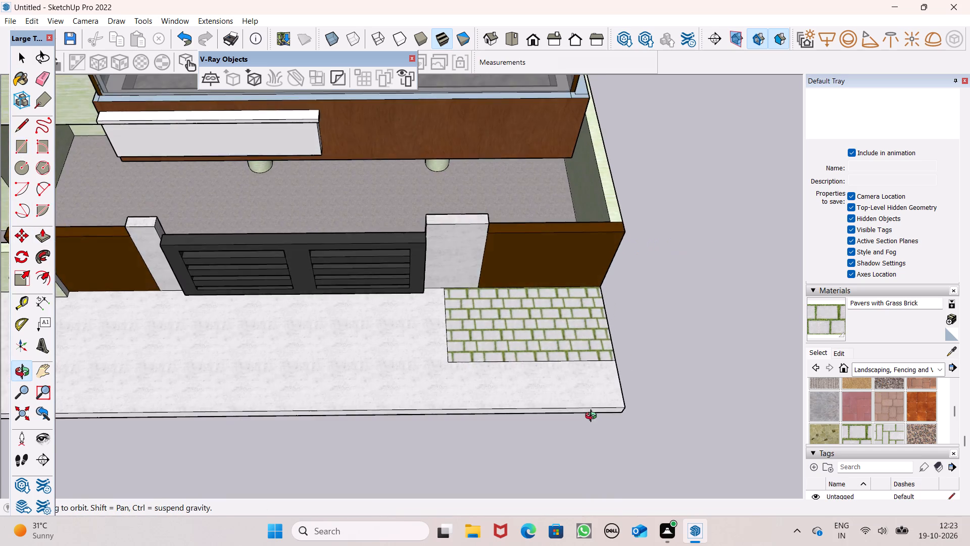
{"action": "middle_click_drag", "start_coordinate": [593, 417], "coordinate": [593, 418]}
{"action": "scroll", "coordinate": [503, 326], "scroll_direction": "up", "scroll_amount": 9}
{"action": "scroll", "coordinate": [505, 259], "scroll_direction": "up", "scroll_amount": 6}
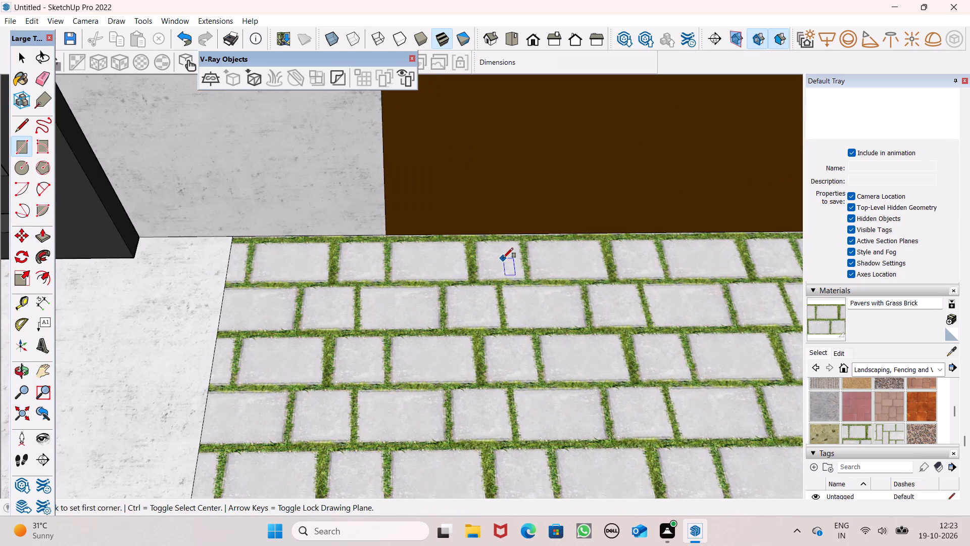
{"action": "left_click", "coordinate": [454, 235]}
{"action": "scroll", "coordinate": [508, 316], "scroll_direction": "down", "scroll_amount": 5}
{"action": "scroll", "coordinate": [699, 335], "scroll_direction": "down", "scroll_amount": 3}
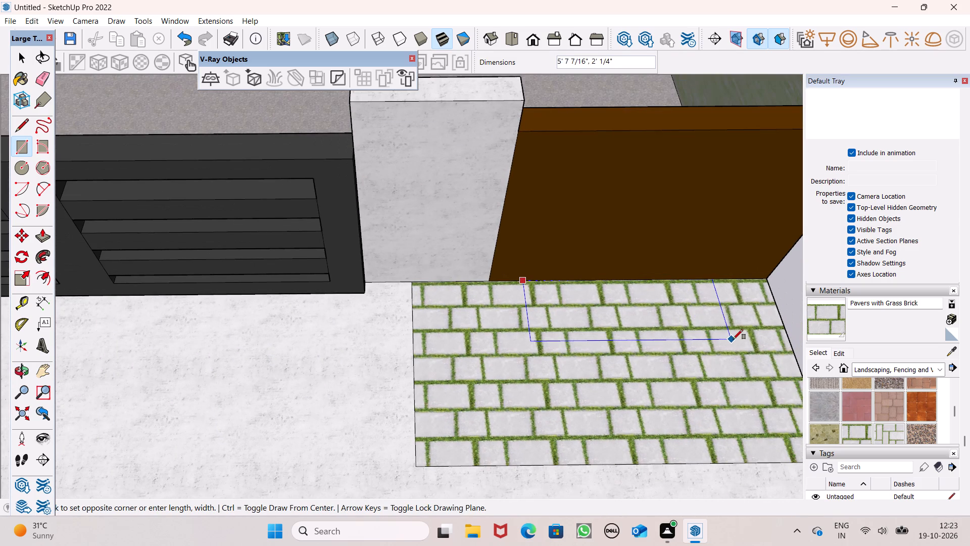
{"action": "left_click", "coordinate": [733, 333]}
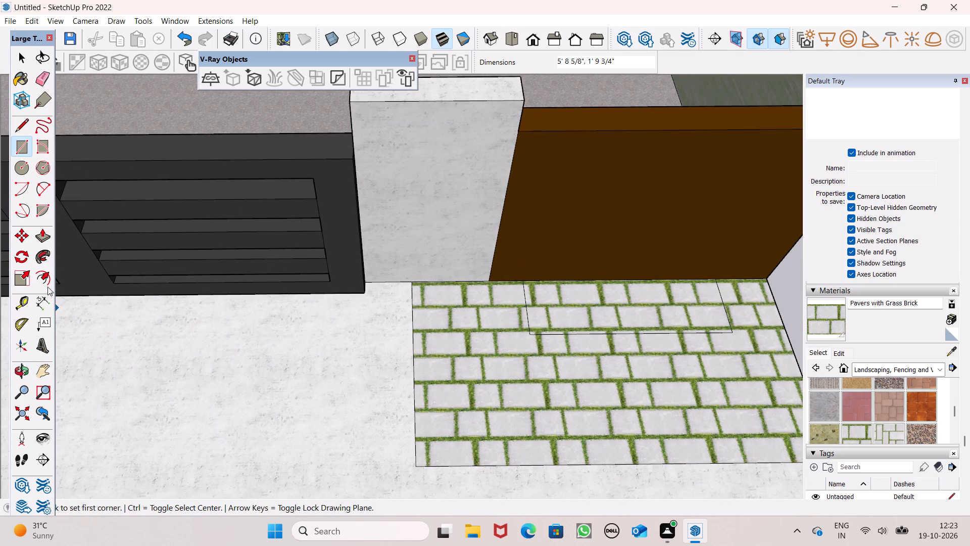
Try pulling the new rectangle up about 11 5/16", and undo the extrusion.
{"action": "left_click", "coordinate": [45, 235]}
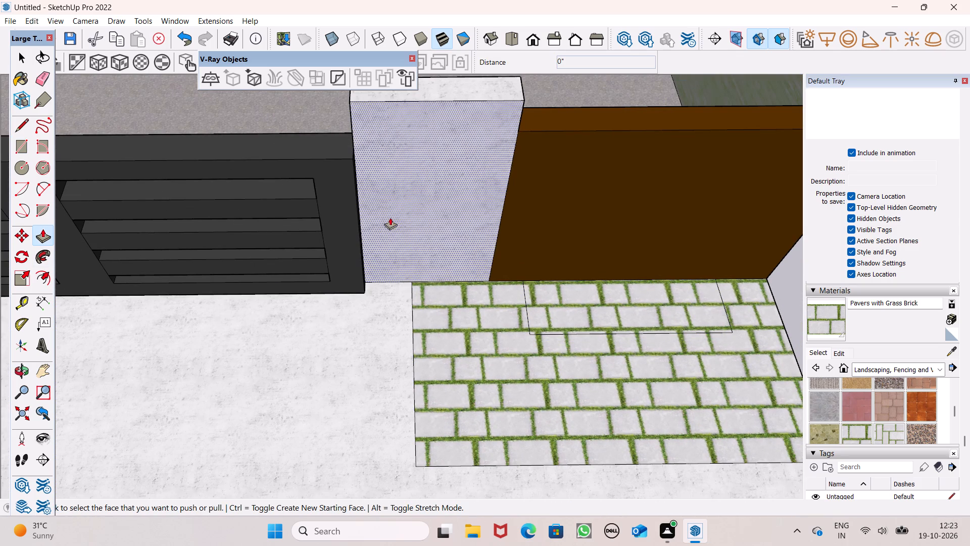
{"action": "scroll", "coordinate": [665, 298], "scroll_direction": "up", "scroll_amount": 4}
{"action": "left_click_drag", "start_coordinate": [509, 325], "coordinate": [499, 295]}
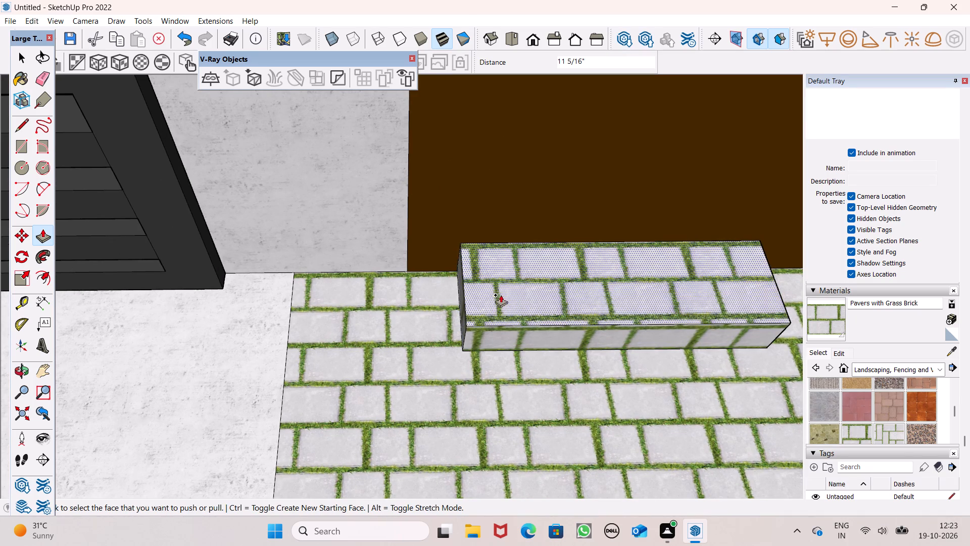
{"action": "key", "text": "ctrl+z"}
Paint the rectangle at the base of the brown wall with the Default material.
{"action": "left_click", "coordinate": [860, 407]}
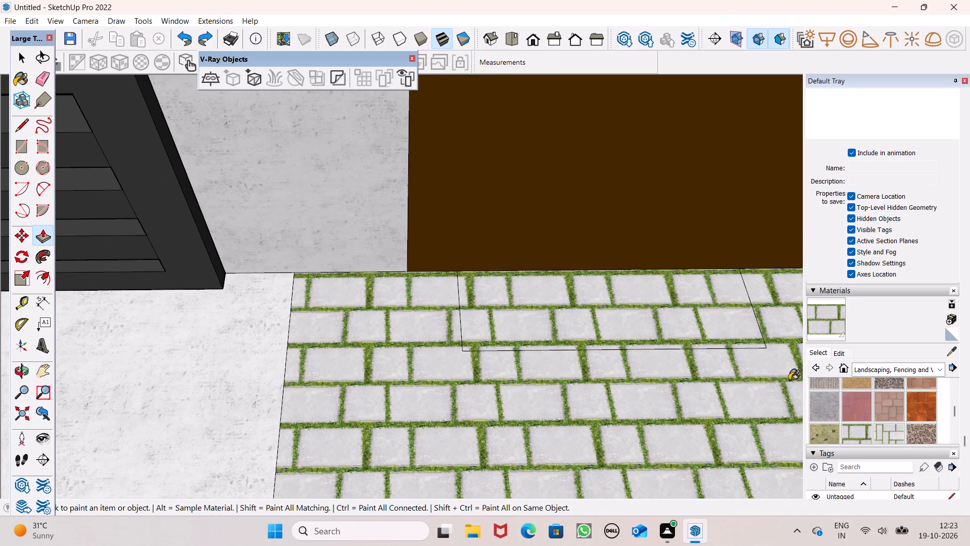
{"action": "left_click", "coordinate": [532, 261]}
{"action": "key", "text": "ctrl+z"}
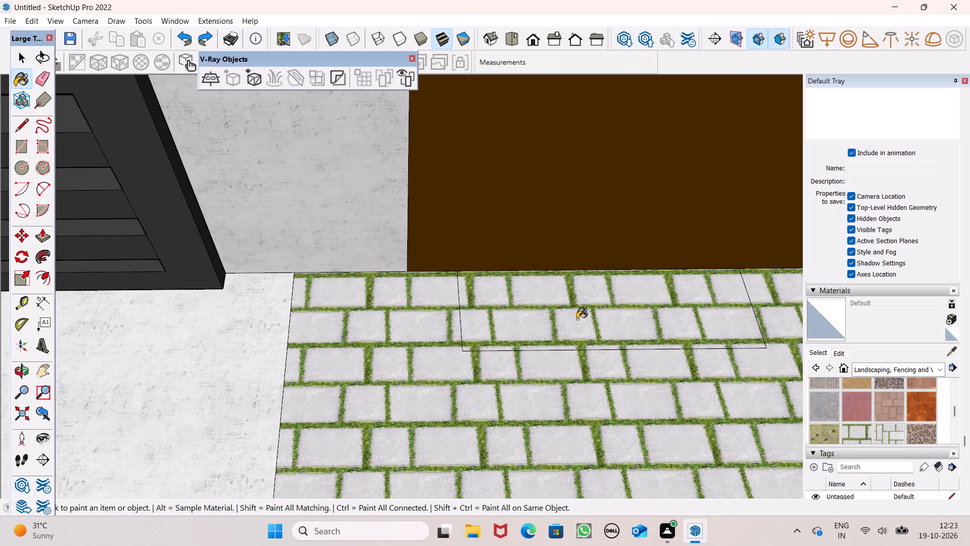
{"action": "left_click", "coordinate": [577, 319]}
{"action": "left_click_drag", "start_coordinate": [862, 413], "coordinate": [862, 417]}
{"action": "left_click", "coordinate": [649, 333]}
{"action": "middle_click_drag", "start_coordinate": [666, 356], "coordinate": [695, 242]}
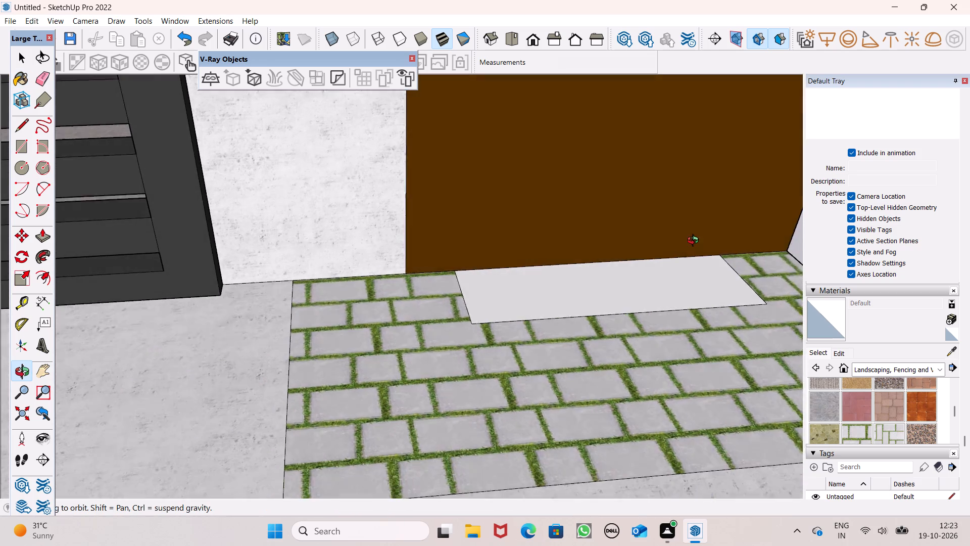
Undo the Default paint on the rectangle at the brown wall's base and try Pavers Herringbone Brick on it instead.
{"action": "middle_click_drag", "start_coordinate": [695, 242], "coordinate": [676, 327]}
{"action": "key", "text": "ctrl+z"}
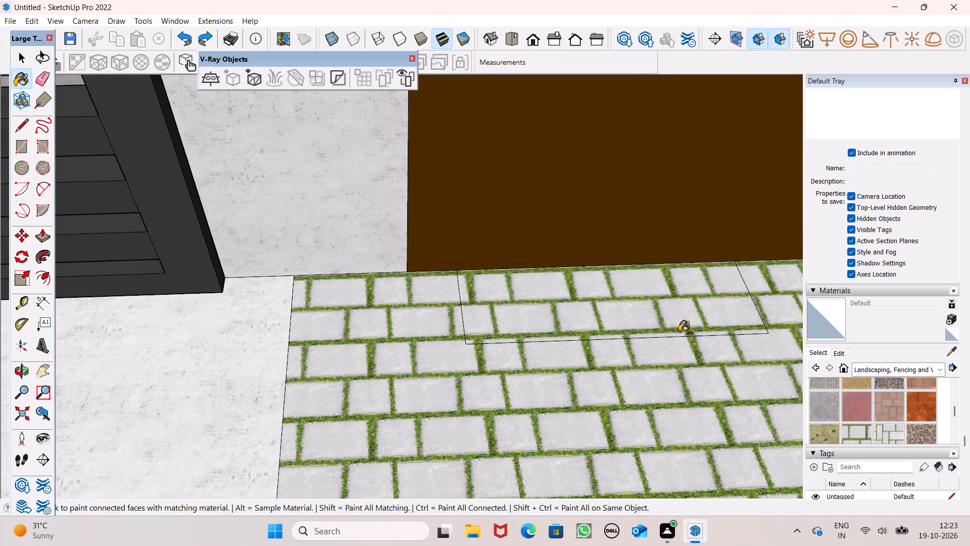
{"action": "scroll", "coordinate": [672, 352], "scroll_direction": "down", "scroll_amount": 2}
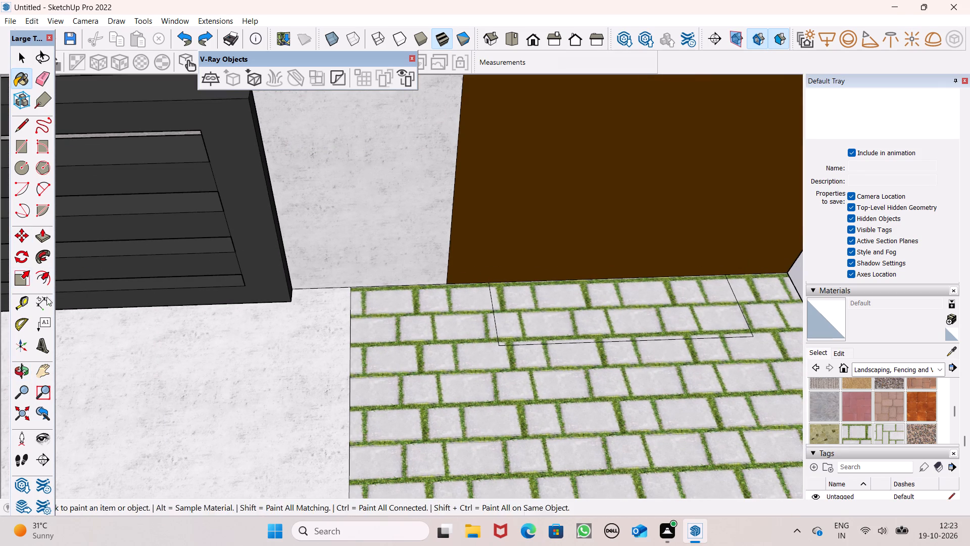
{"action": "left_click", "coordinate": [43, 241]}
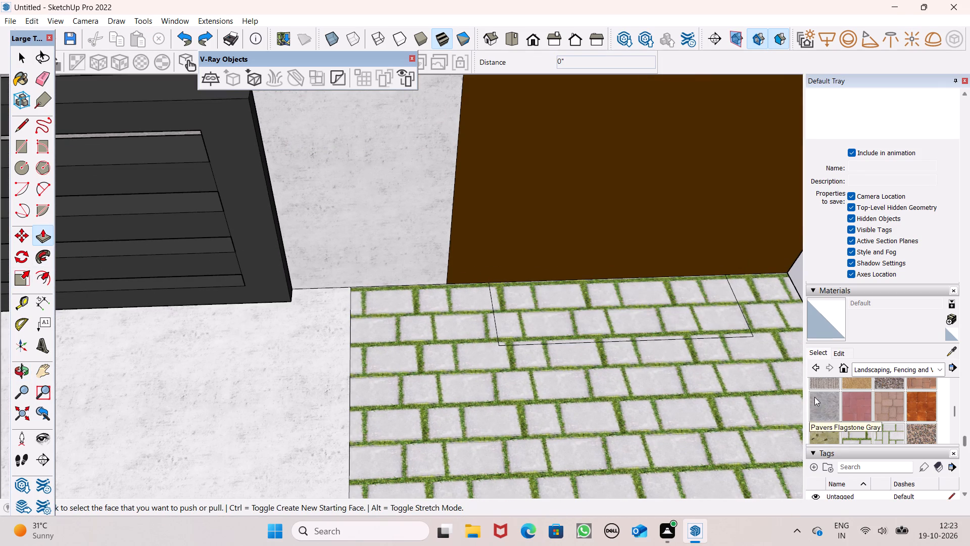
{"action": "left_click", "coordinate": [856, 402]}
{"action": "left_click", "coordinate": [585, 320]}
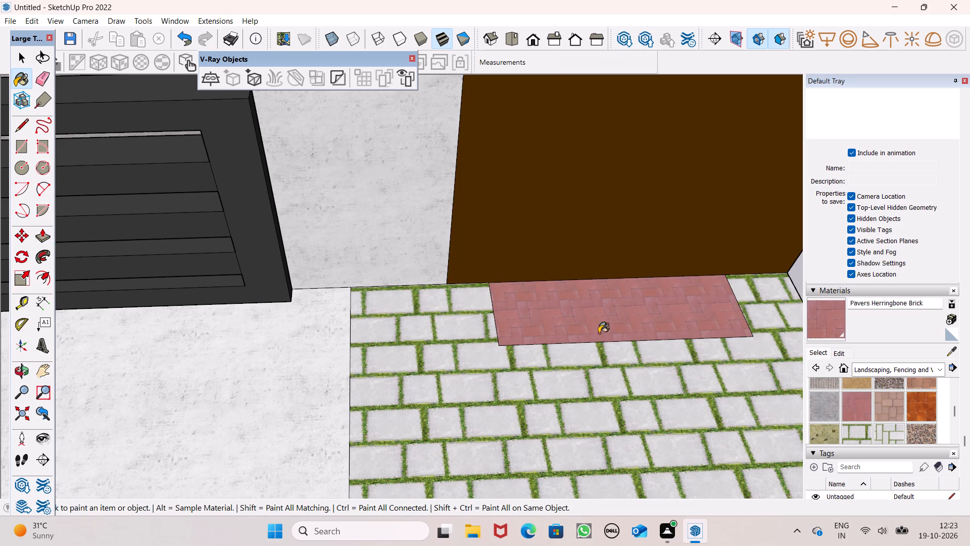
Paint the rectangle at the base of the brown wall with Pavers Flagstone Gray.
{"action": "middle_click_drag", "start_coordinate": [662, 329], "coordinate": [503, 299]}
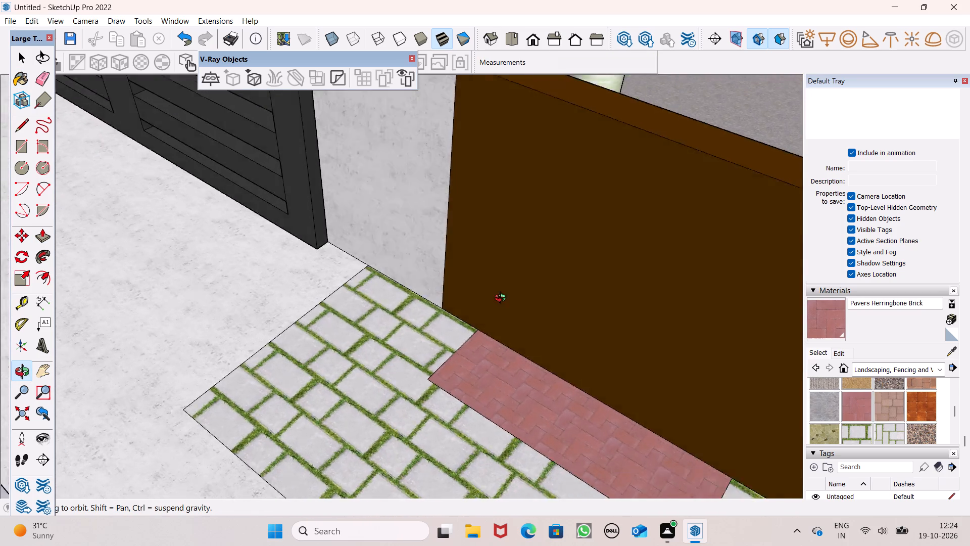
{"action": "middle_click_drag", "start_coordinate": [503, 299], "coordinate": [552, 282]}
{"action": "scroll", "coordinate": [351, 283], "scroll_direction": "down", "scroll_amount": 3}
{"action": "middle_click_drag", "start_coordinate": [601, 374], "coordinate": [714, 389]}
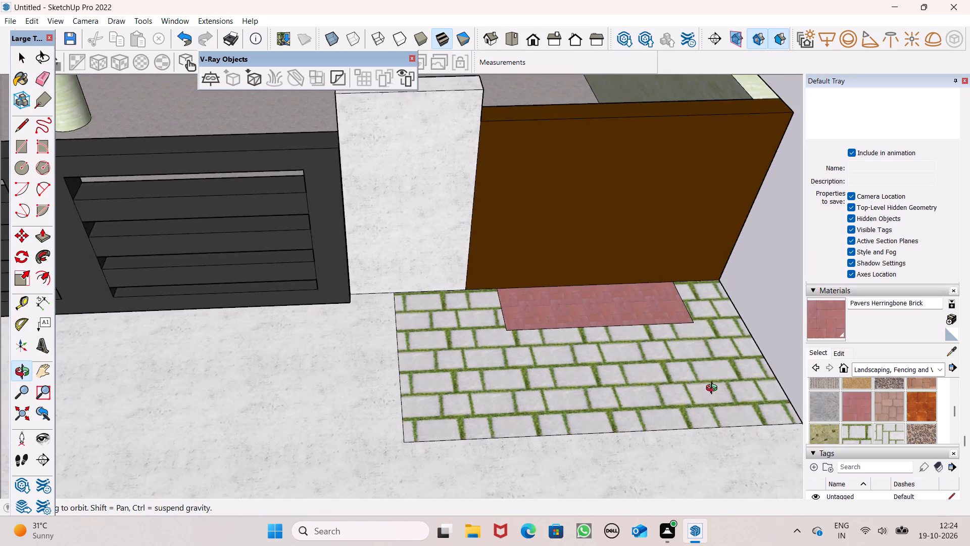
{"action": "middle_click_drag", "start_coordinate": [714, 389], "coordinate": [713, 390]}
{"action": "scroll", "coordinate": [714, 389], "scroll_direction": "up", "scroll_amount": 1}
{"action": "left_click", "coordinate": [38, 240]}
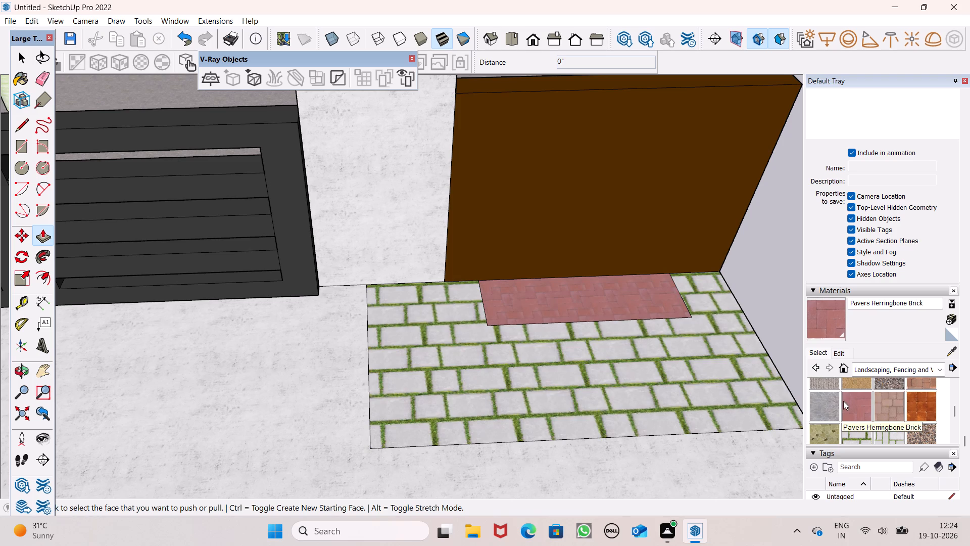
{"action": "left_click", "coordinate": [822, 405]}
{"action": "left_click", "coordinate": [600, 304]}
{"action": "scroll", "coordinate": [590, 293], "scroll_direction": "up", "scroll_amount": 2}
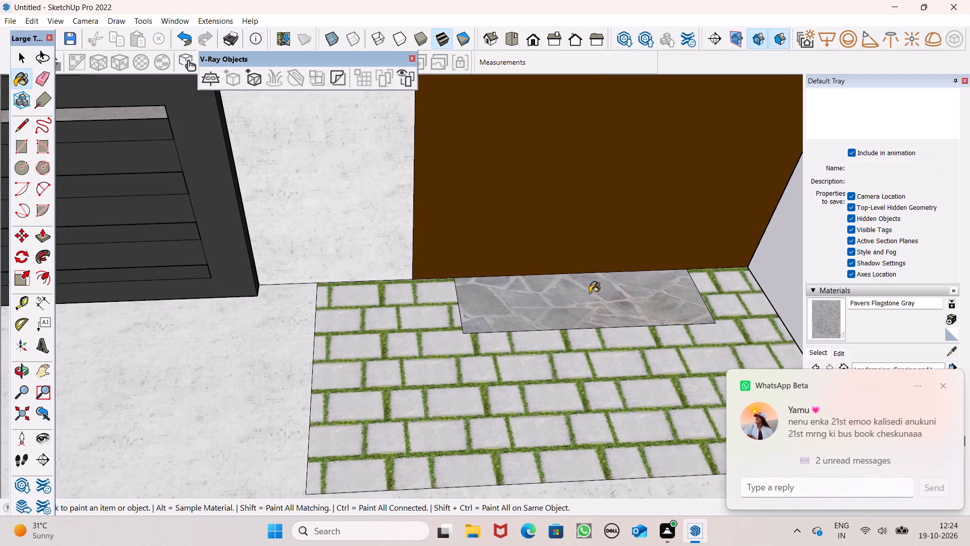
{"action": "scroll", "coordinate": [590, 293], "scroll_direction": "up", "scroll_amount": 1}
{"action": "left_click", "coordinate": [946, 385]}
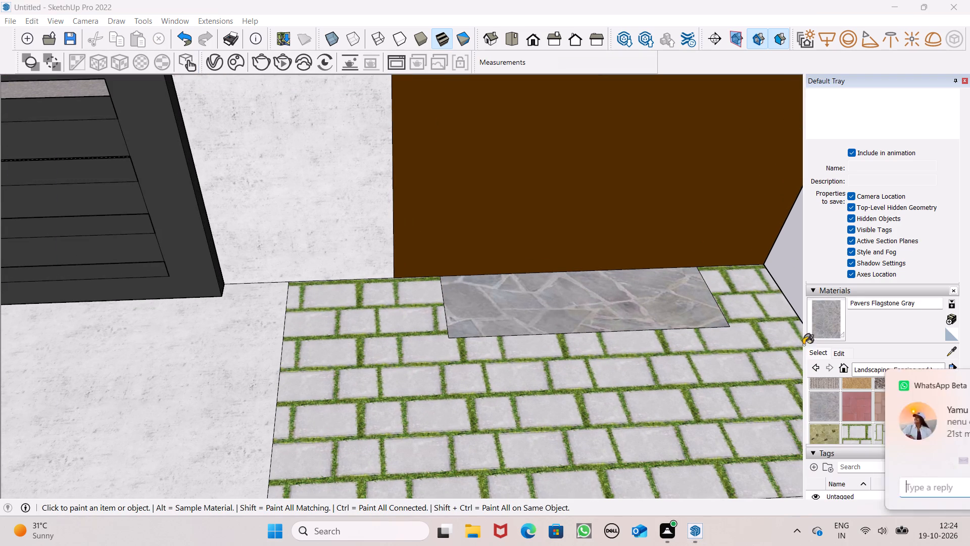
Push/Pull the flagstone rectangle up 2' to form a raised block against the brown wall.
{"action": "left_click", "coordinate": [41, 239]}
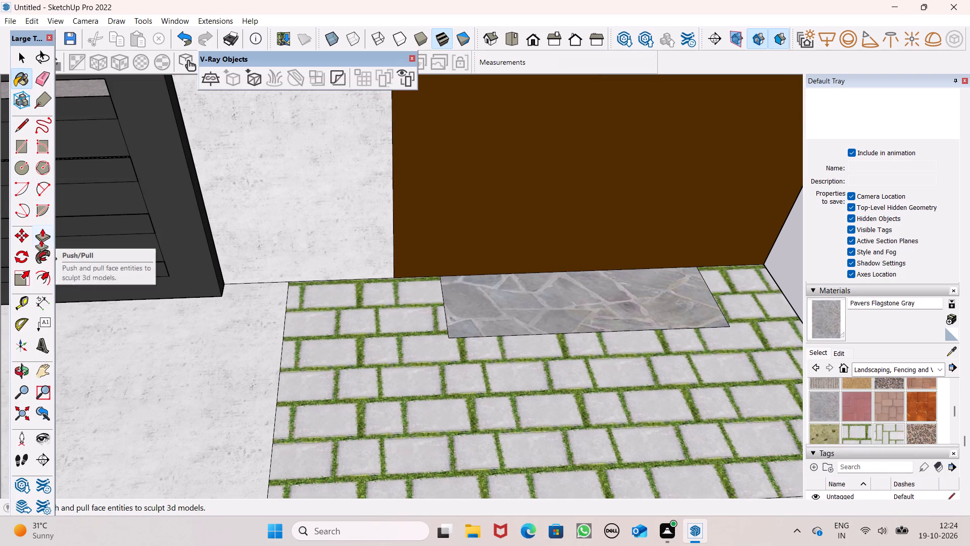
{"action": "left_click_drag", "start_coordinate": [467, 320], "coordinate": [475, 286]}
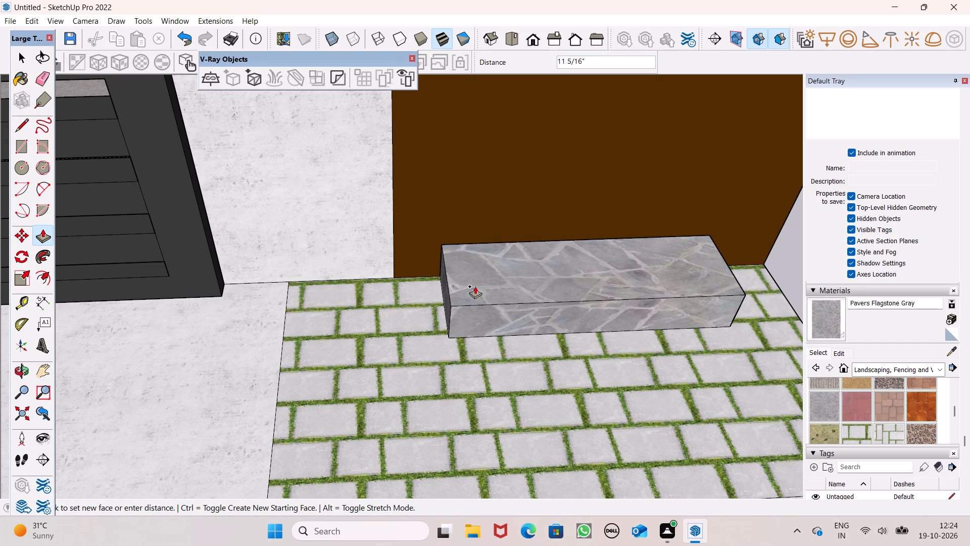
{"action": "left_click_drag", "start_coordinate": [475, 286], "coordinate": [475, 285]}
{"action": "key", "text": "2"}
{"action": "key", "text": "apostrophe"}
{"action": "key", "text": "Return"}
{"action": "scroll", "coordinate": [448, 284], "scroll_direction": "down", "scroll_amount": 5}
{"action": "middle_click_drag", "start_coordinate": [444, 303], "coordinate": [423, 228]}
{"action": "key", "text": "space"}
Inspect the new flagstone block together with the gate and the whole front boundary from several angles.
{"action": "scroll", "coordinate": [466, 253], "scroll_direction": "down", "scroll_amount": 3}
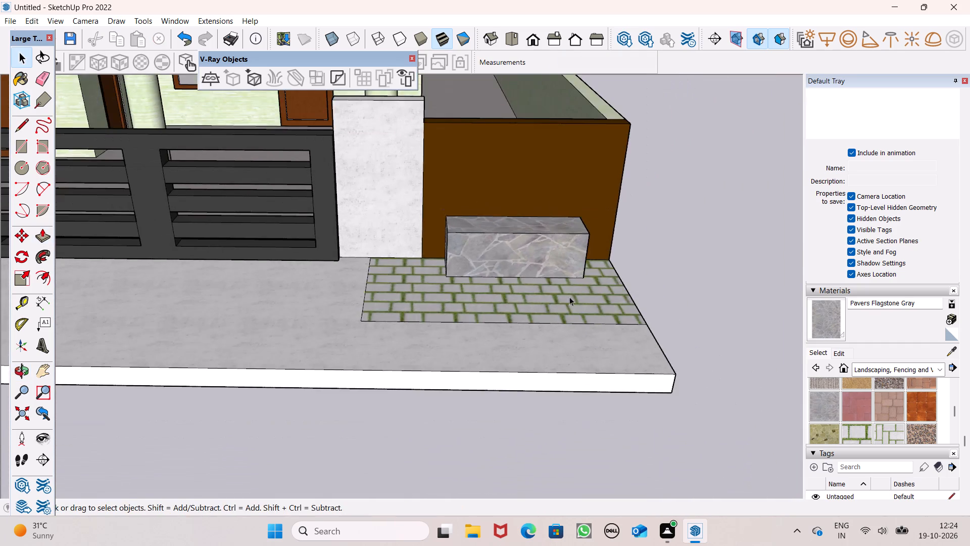
{"action": "middle_click_drag", "start_coordinate": [576, 299], "coordinate": [473, 215]}
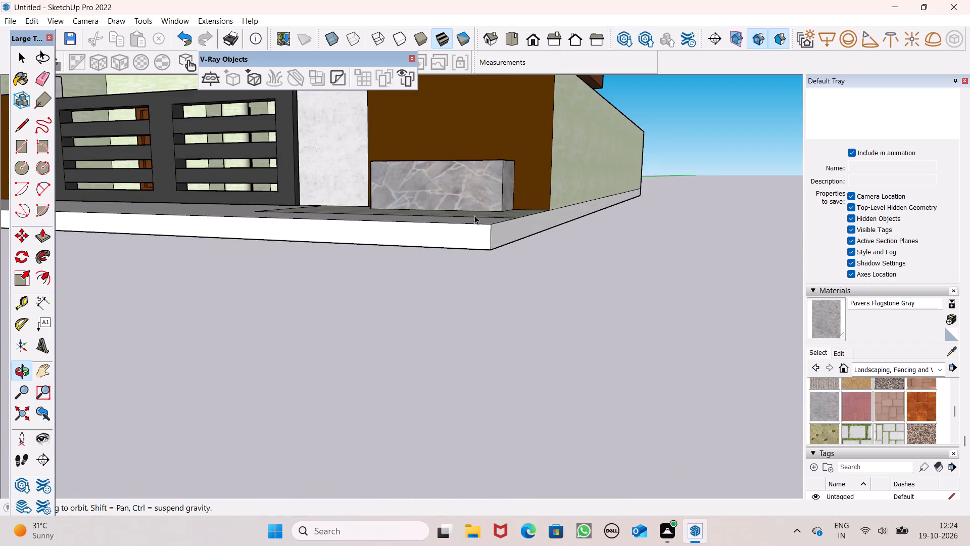
{"action": "scroll", "coordinate": [480, 237], "scroll_direction": "down", "scroll_amount": 2}
{"action": "middle_click_drag", "start_coordinate": [477, 268], "coordinate": [578, 277]}
{"action": "scroll", "coordinate": [557, 283], "scroll_direction": "down", "scroll_amount": 2}
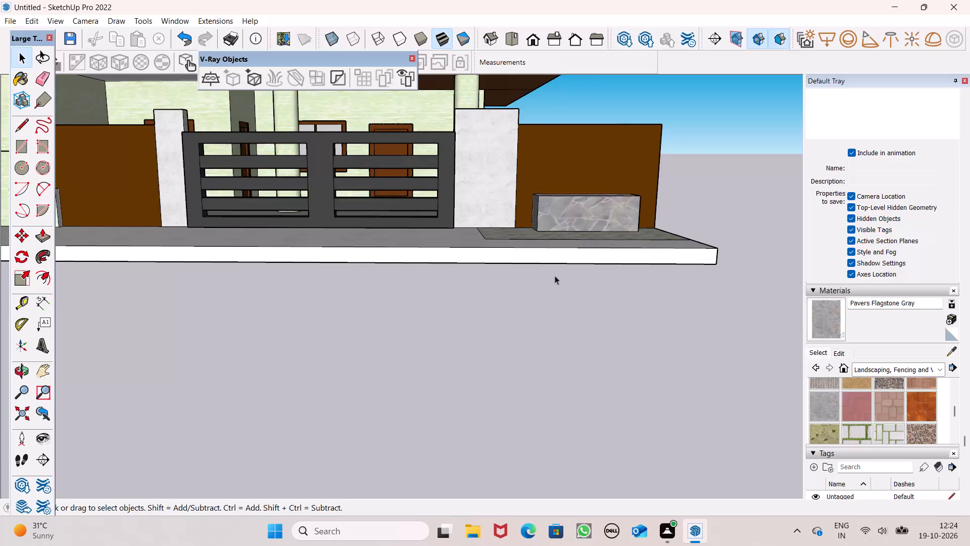
{"action": "scroll", "coordinate": [555, 275], "scroll_direction": "down", "scroll_amount": 12}
{"action": "middle_click_drag", "start_coordinate": [522, 323], "coordinate": [368, 412]}
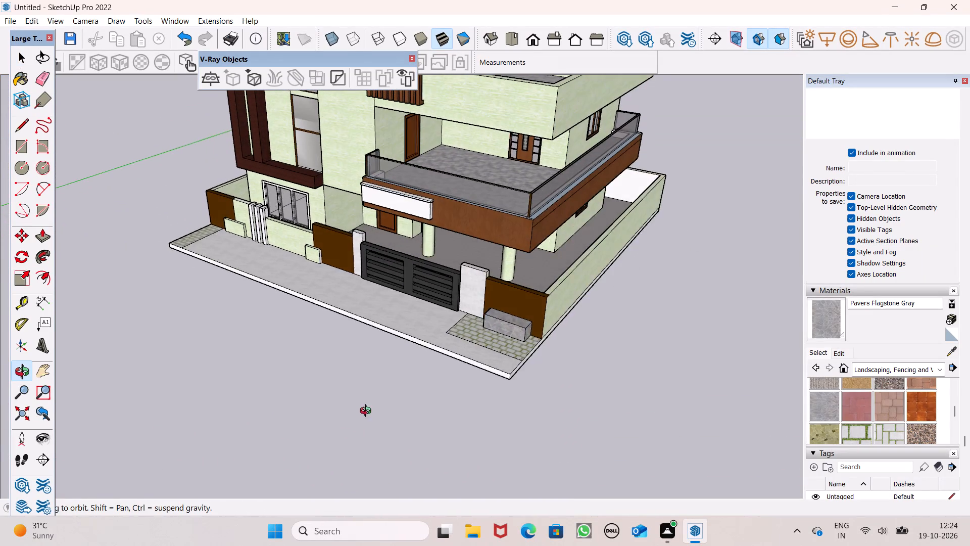
{"action": "middle_click_drag", "start_coordinate": [368, 412], "coordinate": [408, 410]}
Search the 3D Warehouse components for PLANTS.
{"action": "scroll", "coordinate": [842, 305], "scroll_direction": "up", "scroll_amount": 10}
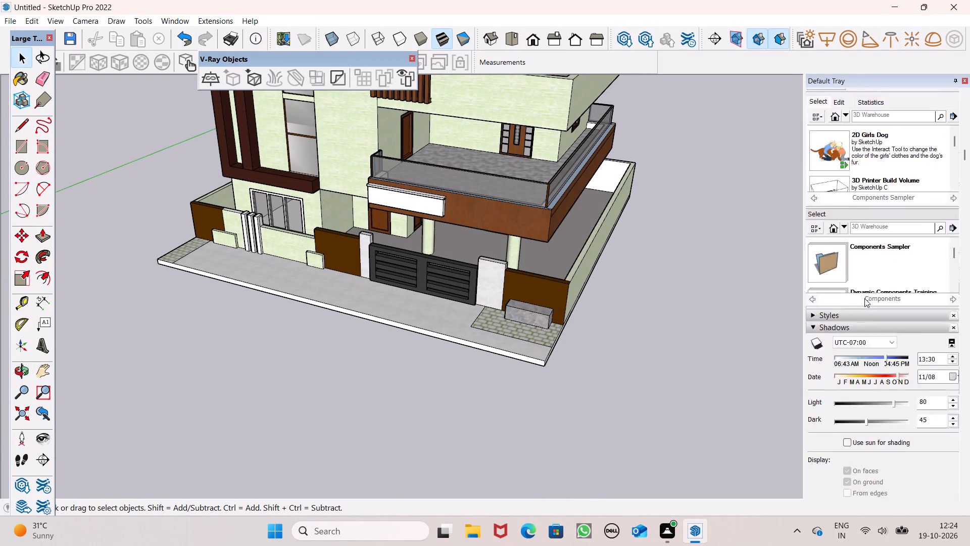
{"action": "scroll", "coordinate": [864, 298], "scroll_direction": "up", "scroll_amount": 6}
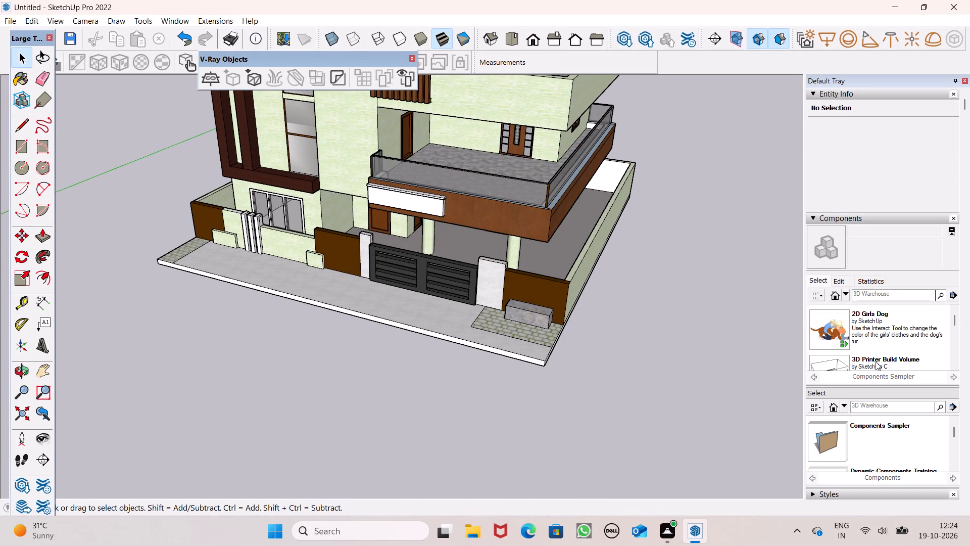
{"action": "left_click", "coordinate": [894, 295]}
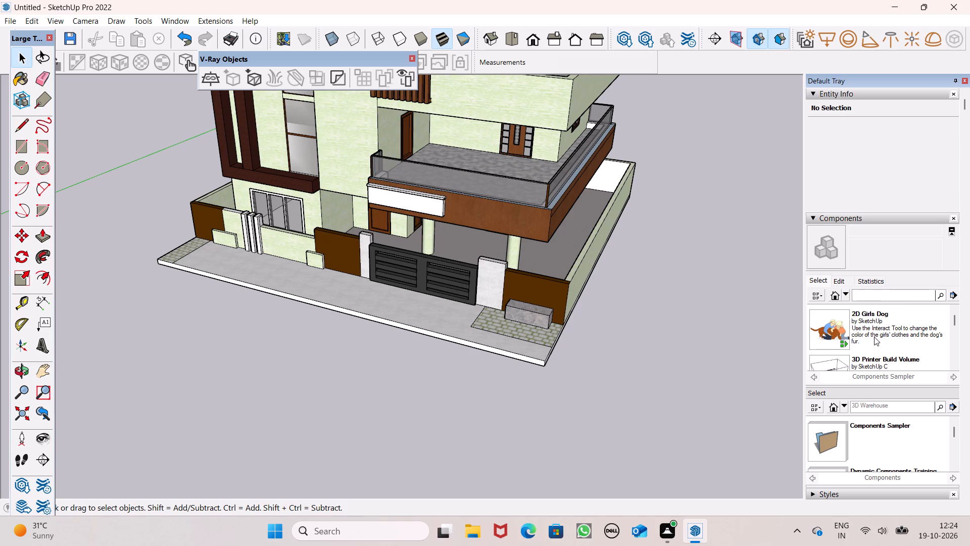
{"action": "key", "text": "p"}
{"action": "key", "text": "l"}
{"action": "type", "text": "ANTS"}
{"action": "key", "text": "Return"}
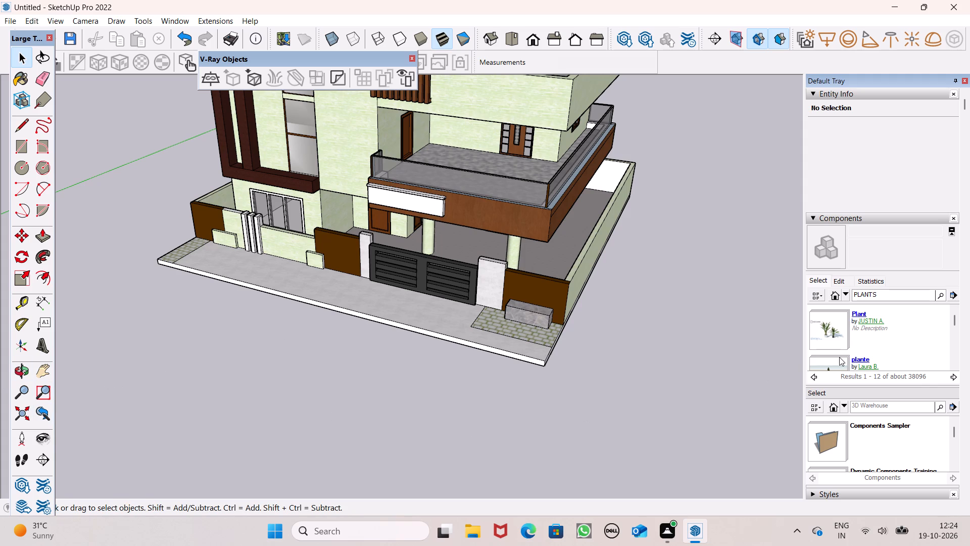
Insert the "box tree in a pot" component on top of the flagstone block, at its end nearest the gate.
{"action": "scroll", "coordinate": [839, 357], "scroll_direction": "down", "scroll_amount": 2}
{"action": "scroll", "coordinate": [823, 345], "scroll_direction": "up", "scroll_amount": 1}
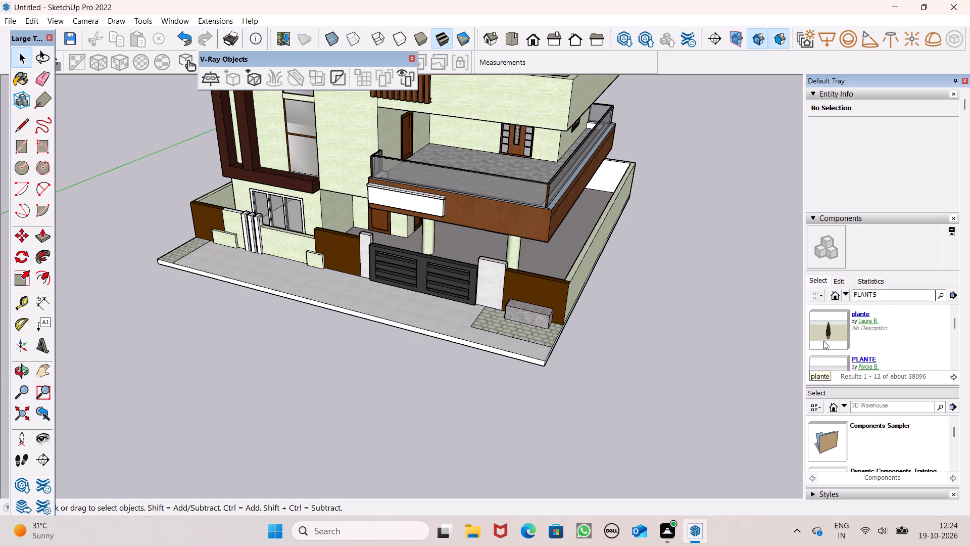
{"action": "left_click", "coordinate": [827, 325]}
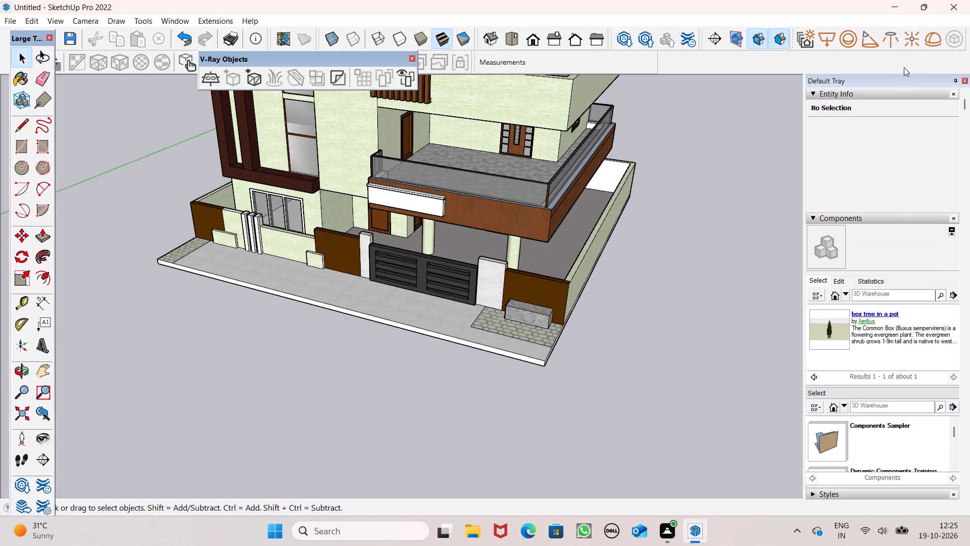
{"action": "left_click", "coordinate": [839, 330]}
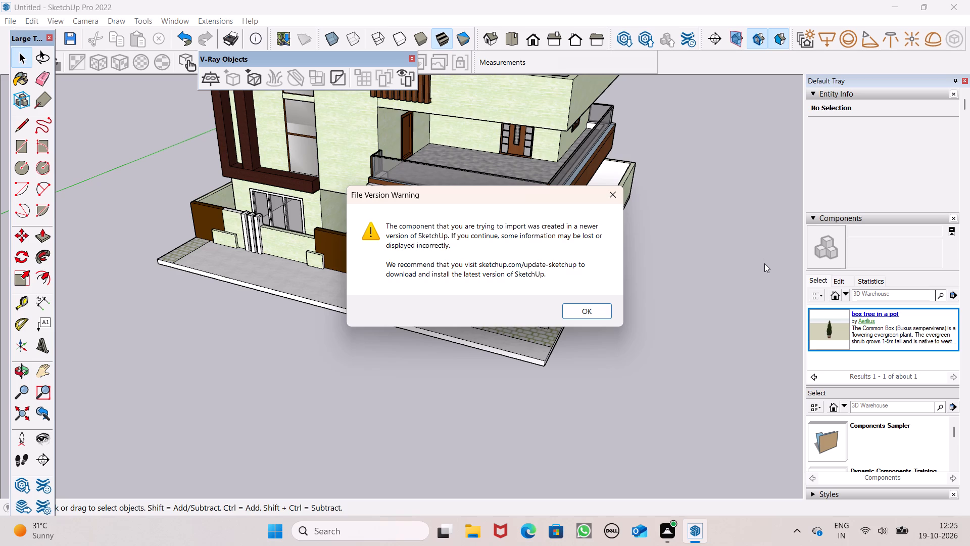
{"action": "left_click", "coordinate": [590, 310]}
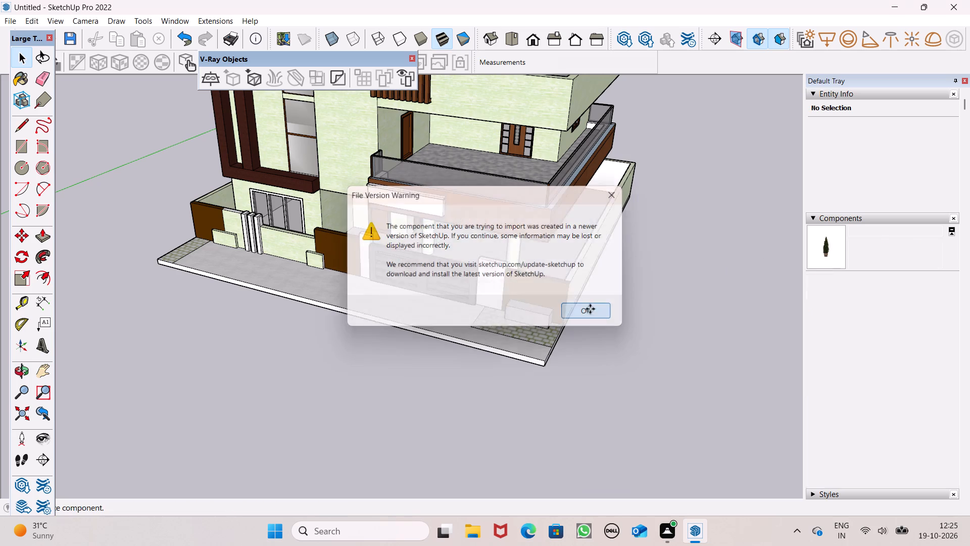
{"action": "scroll", "coordinate": [474, 317], "scroll_direction": "up", "scroll_amount": 8}
{"action": "scroll", "coordinate": [562, 312], "scroll_direction": "up", "scroll_amount": 6}
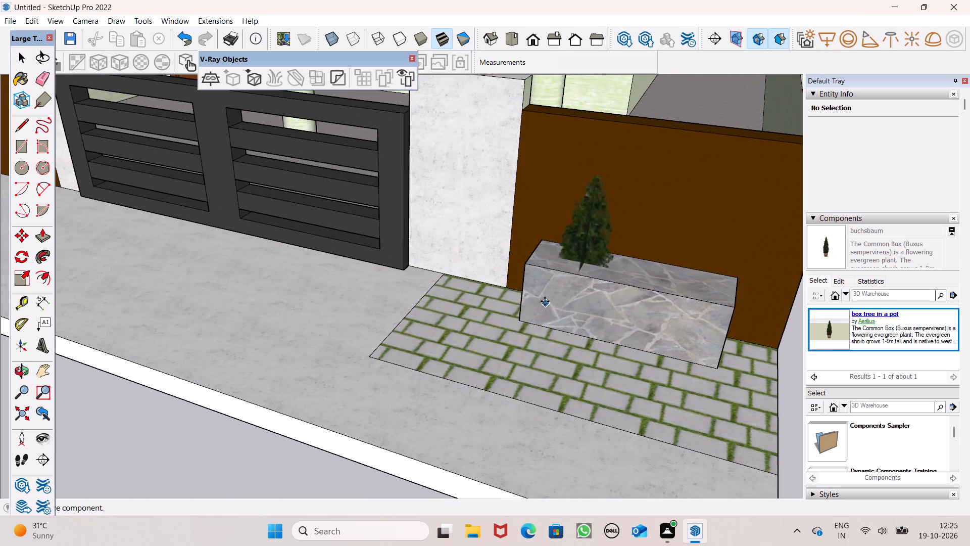
{"action": "scroll", "coordinate": [541, 287], "scroll_direction": "up", "scroll_amount": 7}
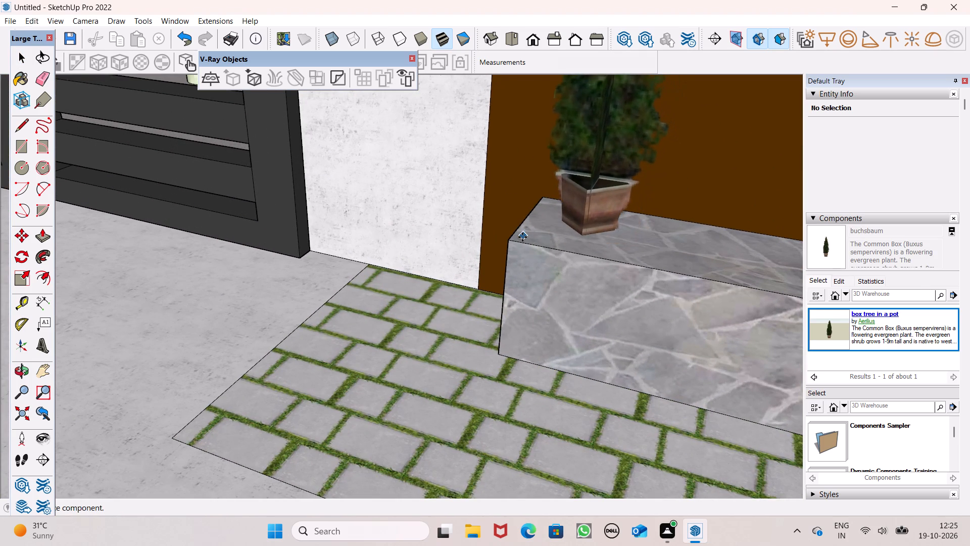
{"action": "left_click", "coordinate": [522, 238]}
{"action": "scroll", "coordinate": [342, 287], "scroll_direction": "down", "scroll_amount": 5}
{"action": "scroll", "coordinate": [578, 283], "scroll_direction": "down", "scroll_amount": 1}
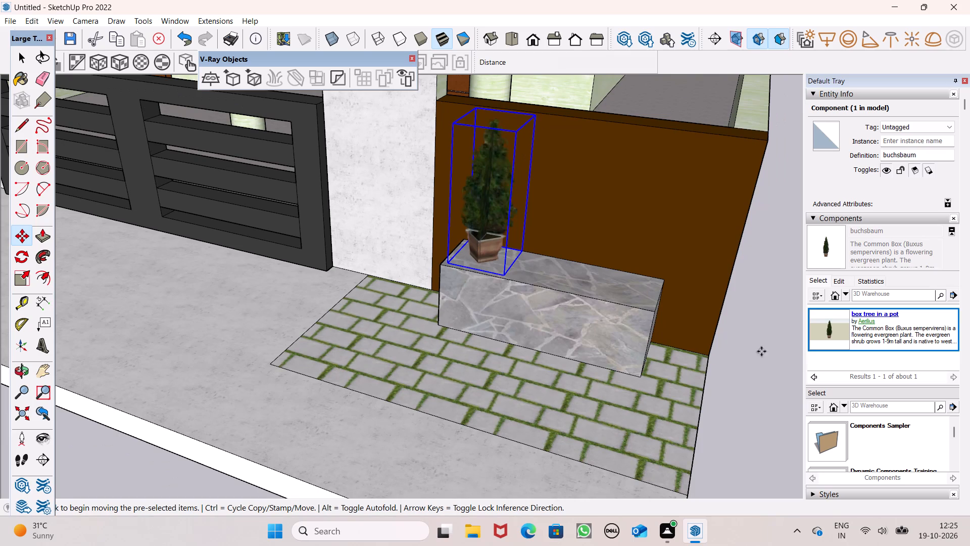
{"action": "left_click", "coordinate": [778, 375]}
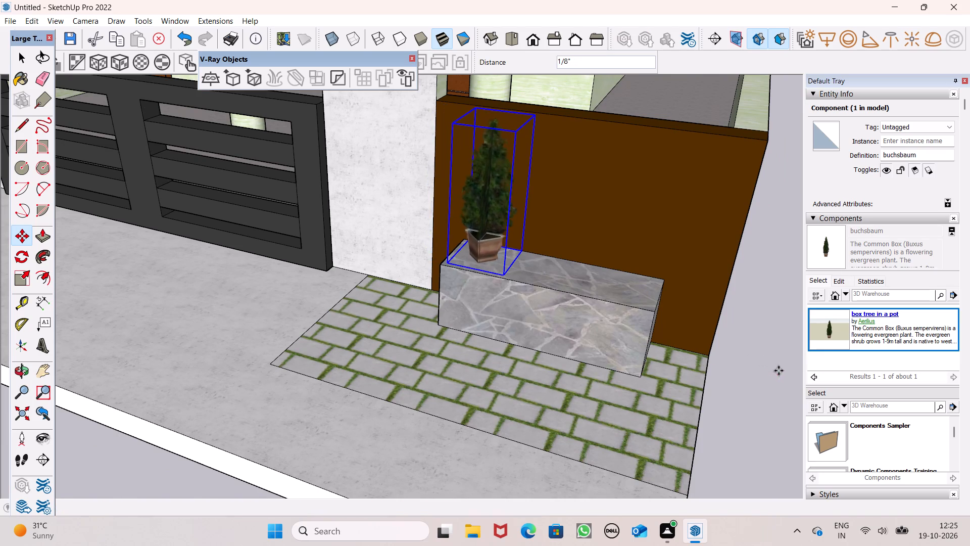
{"action": "left_click", "coordinate": [779, 371]}
{"action": "key", "text": "space"}
{"action": "left_click", "coordinate": [758, 355]}
{"action": "scroll", "coordinate": [739, 321], "scroll_direction": "up", "scroll_amount": 3}
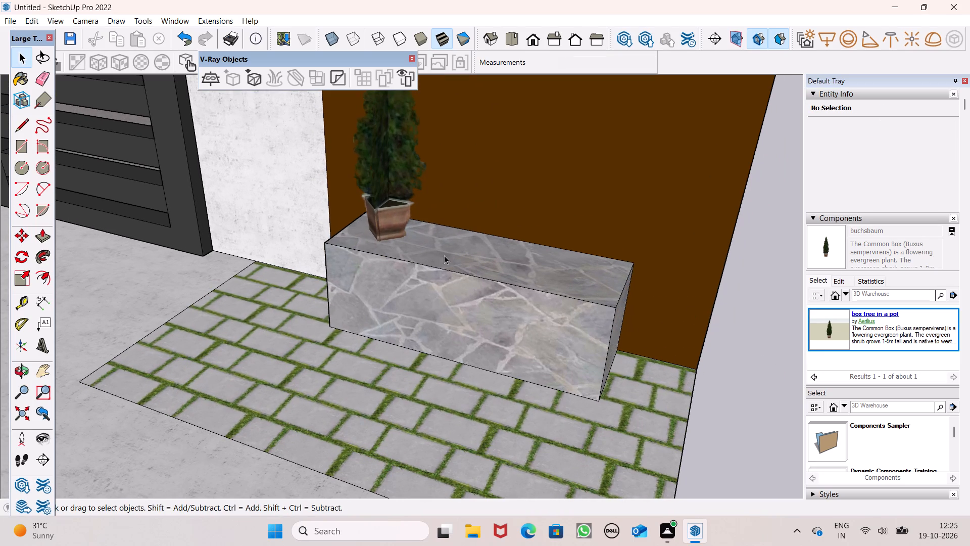
Copy the potted box tree three times in a row along the top of the flagstone block.
{"action": "left_click", "coordinate": [421, 220]}
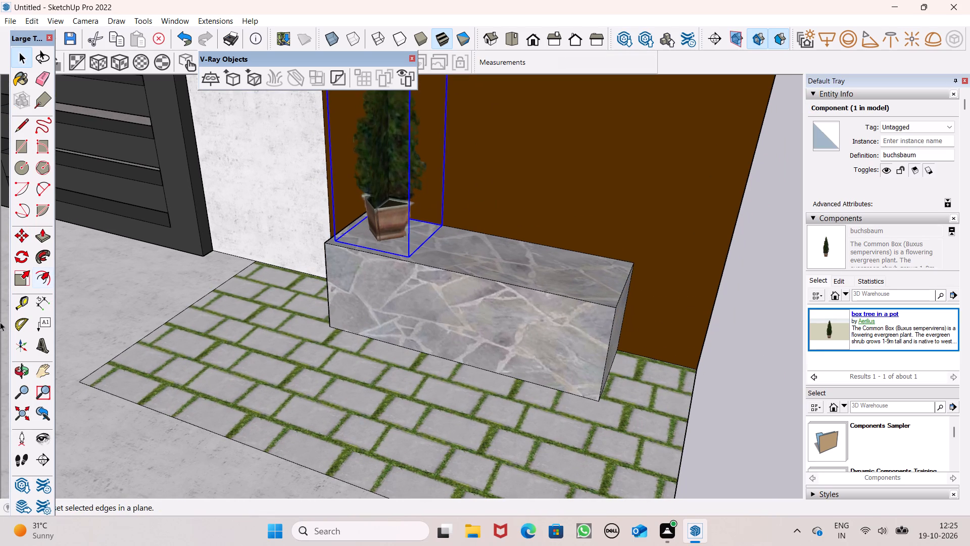
{"action": "key", "text": "m"}
{"action": "key", "text": "Return"}
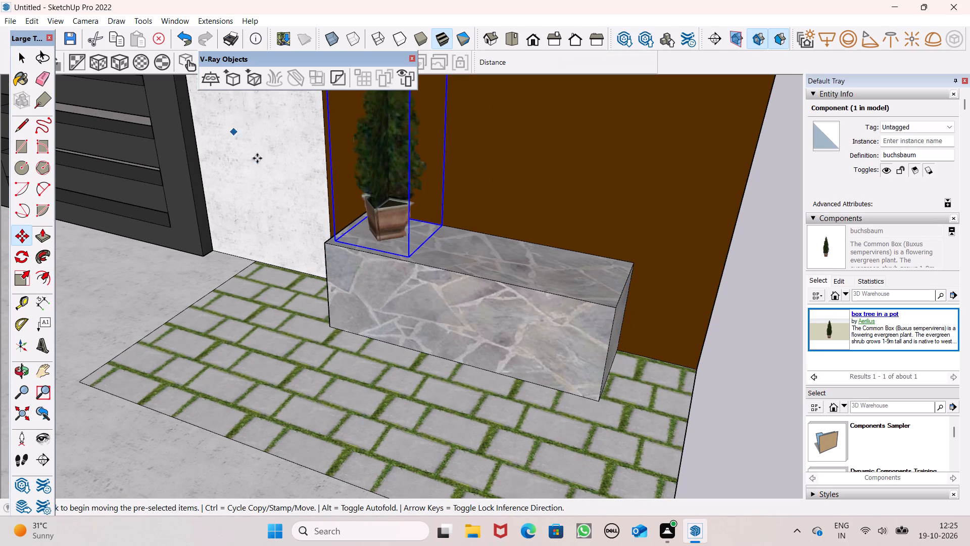
{"action": "left_click_drag", "start_coordinate": [408, 255], "coordinate": [478, 274]}
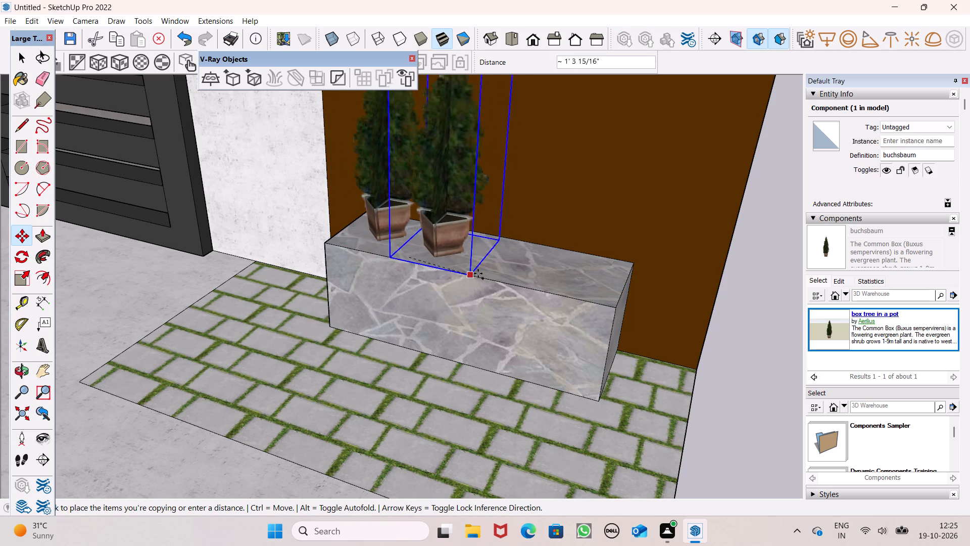
{"action": "left_click_drag", "start_coordinate": [478, 274], "coordinate": [484, 276]}
{"action": "left_click_drag", "start_coordinate": [484, 276], "coordinate": [572, 292]}
{"action": "left_click_drag", "start_coordinate": [572, 292], "coordinate": [634, 308]}
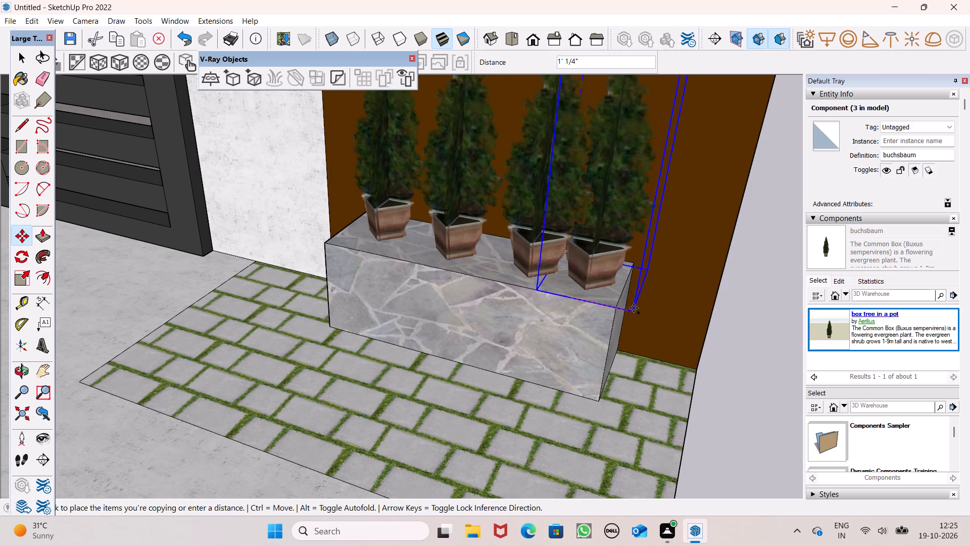
{"action": "left_click_drag", "start_coordinate": [634, 308], "coordinate": [644, 312]}
Move the fourth potted box tree off the flagstone block onto the grass-brick paving beside the block's outer end.
{"action": "left_click_drag", "start_coordinate": [674, 331], "coordinate": [835, 426]}
{"action": "left_click_drag", "start_coordinate": [835, 426], "coordinate": [735, 401]}
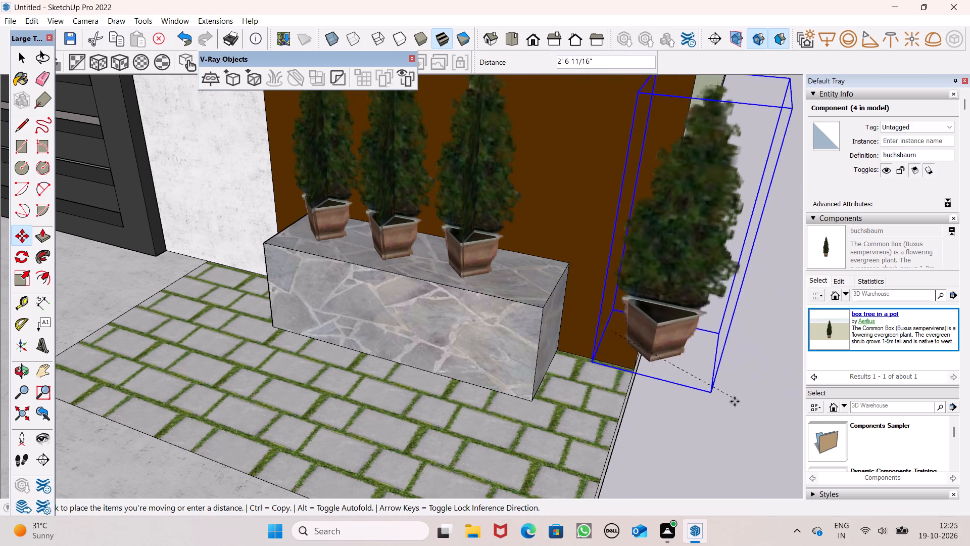
{"action": "left_click_drag", "start_coordinate": [735, 401], "coordinate": [716, 421]}
{"action": "left_click_drag", "start_coordinate": [714, 422], "coordinate": [706, 424]}
{"action": "left_click_drag", "start_coordinate": [699, 425], "coordinate": [661, 439]}
{"action": "middle_click_drag", "start_coordinate": [683, 421], "coordinate": [675, 363]}
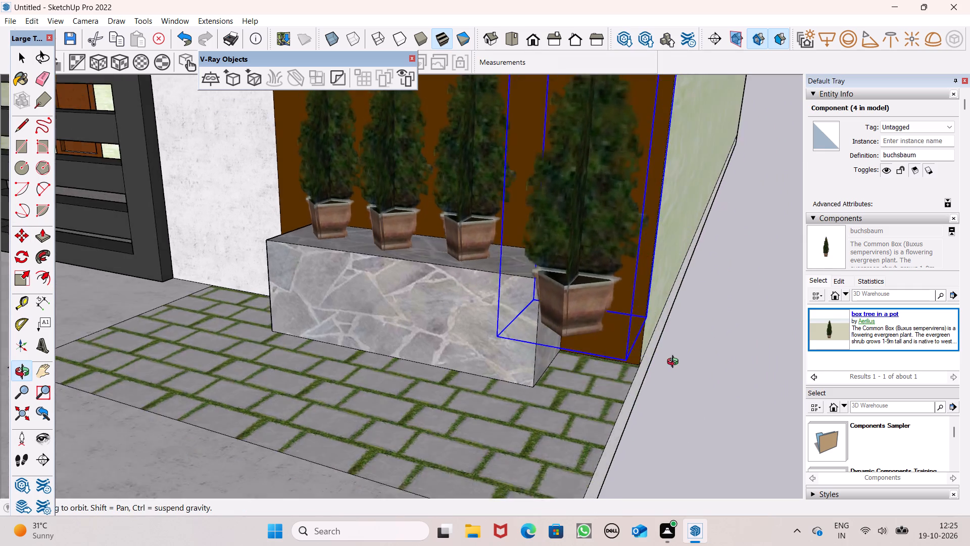
{"action": "middle_click_drag", "start_coordinate": [675, 363], "coordinate": [661, 329]}
{"action": "left_click_drag", "start_coordinate": [602, 302], "coordinate": [600, 351]}
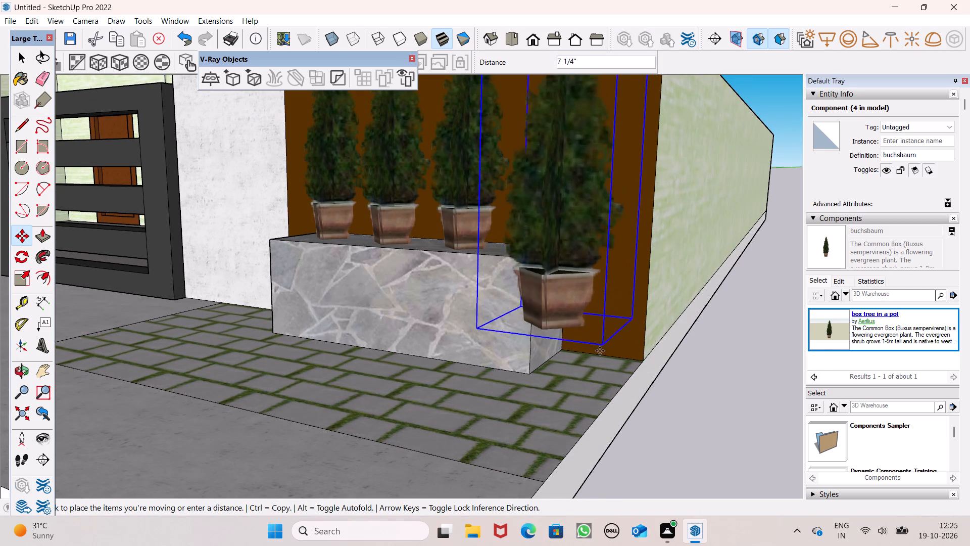
{"action": "left_click_drag", "start_coordinate": [600, 351], "coordinate": [624, 388]}
{"action": "key", "text": "space"}
{"action": "left_click", "coordinate": [717, 420]}
{"action": "scroll", "coordinate": [660, 360], "scroll_direction": "down", "scroll_amount": 4}
{"action": "middle_click_drag", "start_coordinate": [656, 368], "coordinate": [677, 397]}
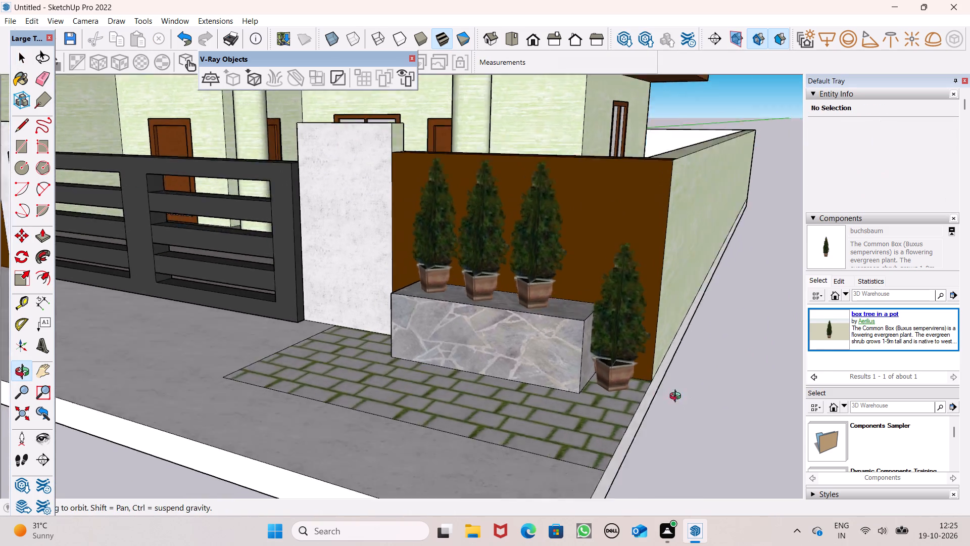
{"action": "middle_click_drag", "start_coordinate": [677, 397], "coordinate": [717, 413]}
Nudge the potted box tree on the paving a few inches away from the flagstone block's end face.
{"action": "scroll", "coordinate": [716, 413], "scroll_direction": "up", "scroll_amount": 5}
{"action": "middle_click_drag", "start_coordinate": [720, 404], "coordinate": [643, 413]}
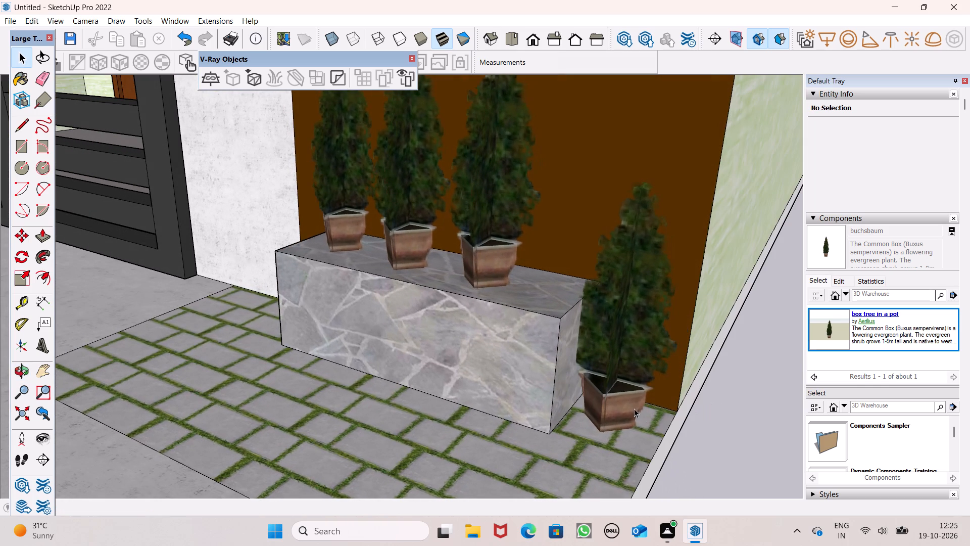
{"action": "left_click", "coordinate": [633, 407]}
{"action": "key", "text": "m"}
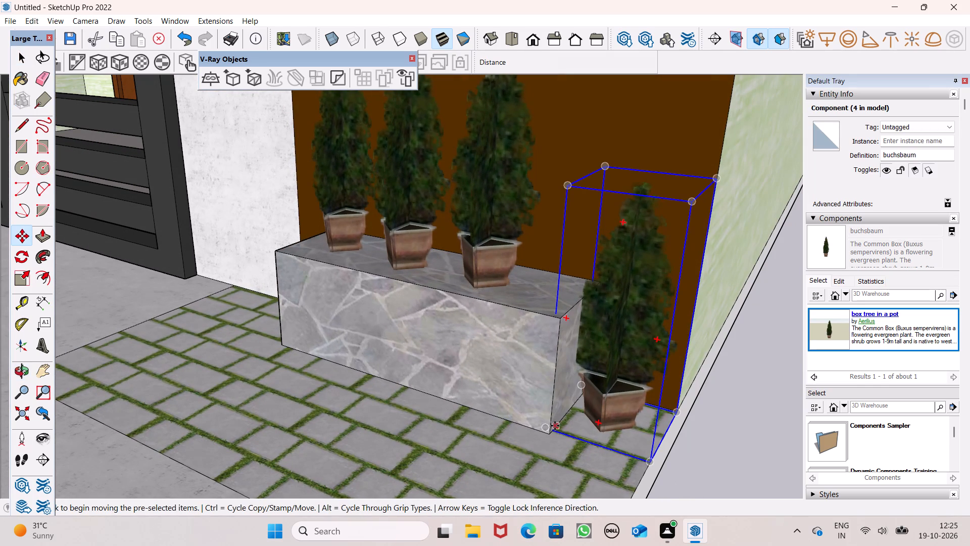
{"action": "key", "text": "Return"}
{"action": "left_click_drag", "start_coordinate": [645, 463], "coordinate": [648, 469]}
{"action": "left_click_drag", "start_coordinate": [549, 430], "coordinate": [562, 440]}
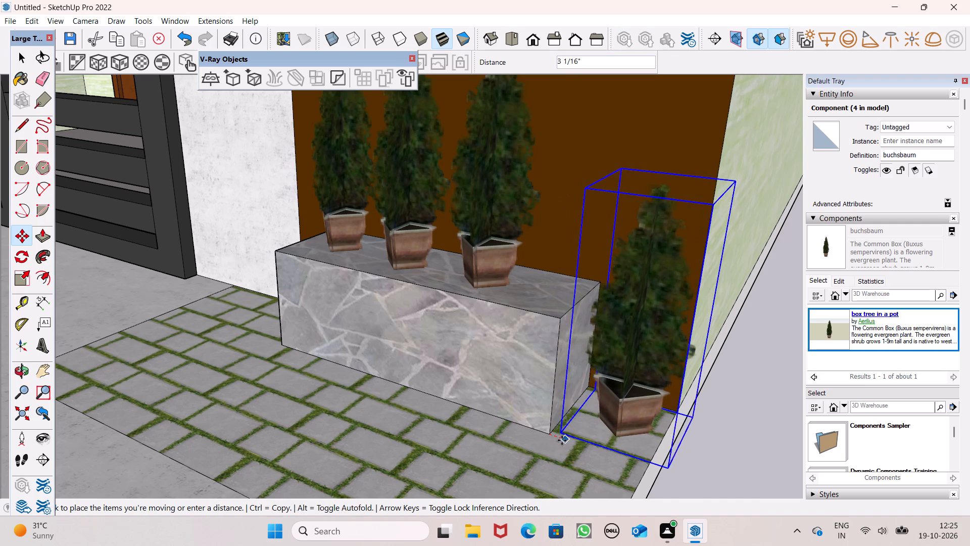
{"action": "left_click_drag", "start_coordinate": [562, 440], "coordinate": [554, 446]}
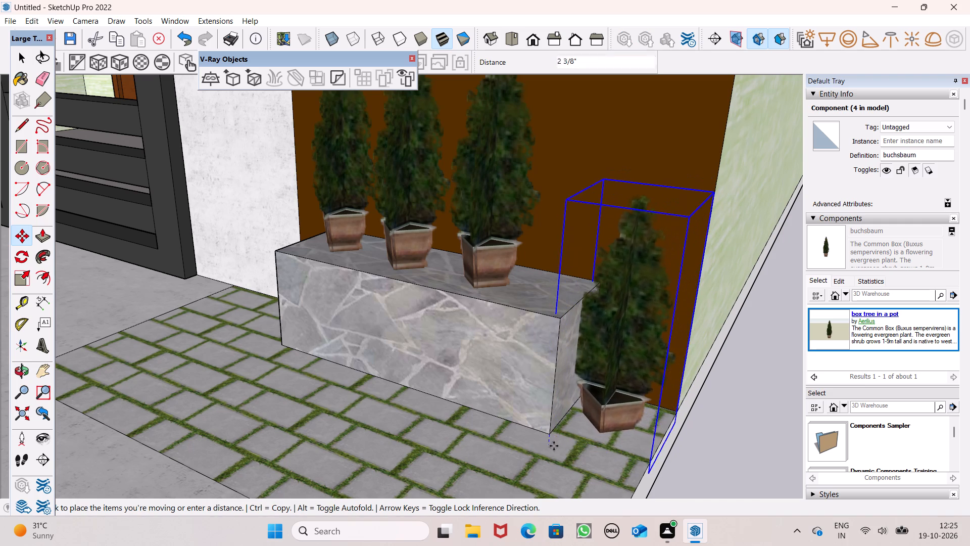
{"action": "left_click_drag", "start_coordinate": [554, 446], "coordinate": [559, 448]}
{"action": "key", "text": "space"}
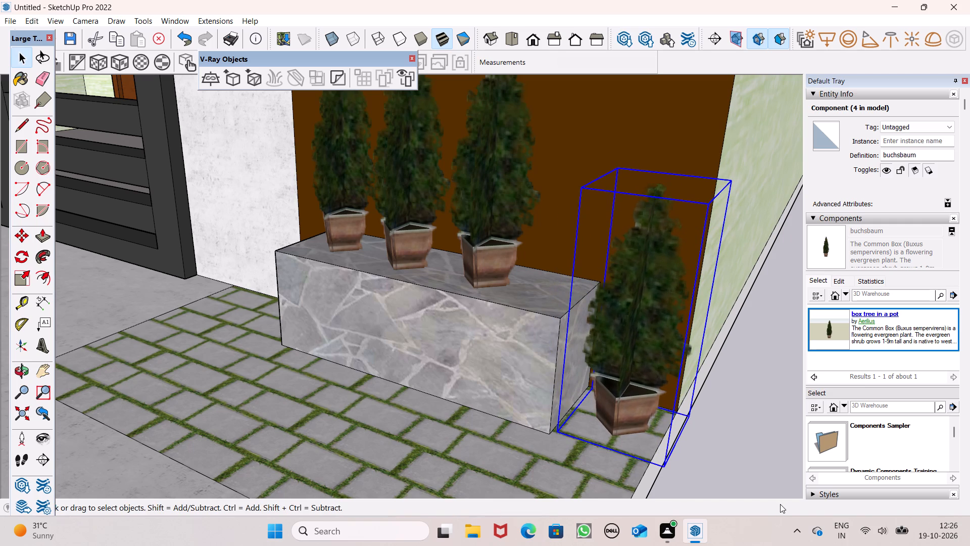
{"action": "left_click", "coordinate": [697, 458]}
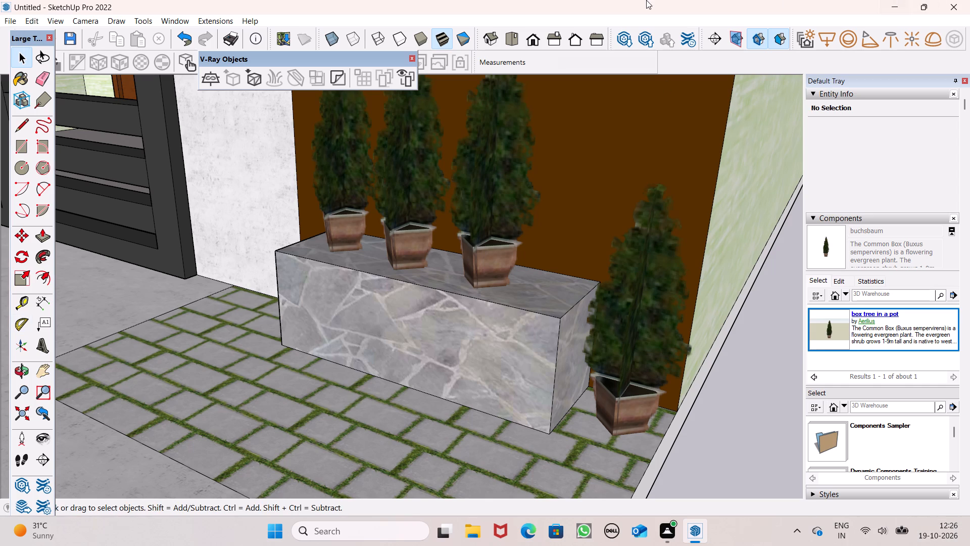
Copy the block's potted box tree nearest the gate along the front boundary to the brown wall at the opposite end.
{"action": "scroll", "coordinate": [498, 198], "scroll_direction": "down", "scroll_amount": 5}
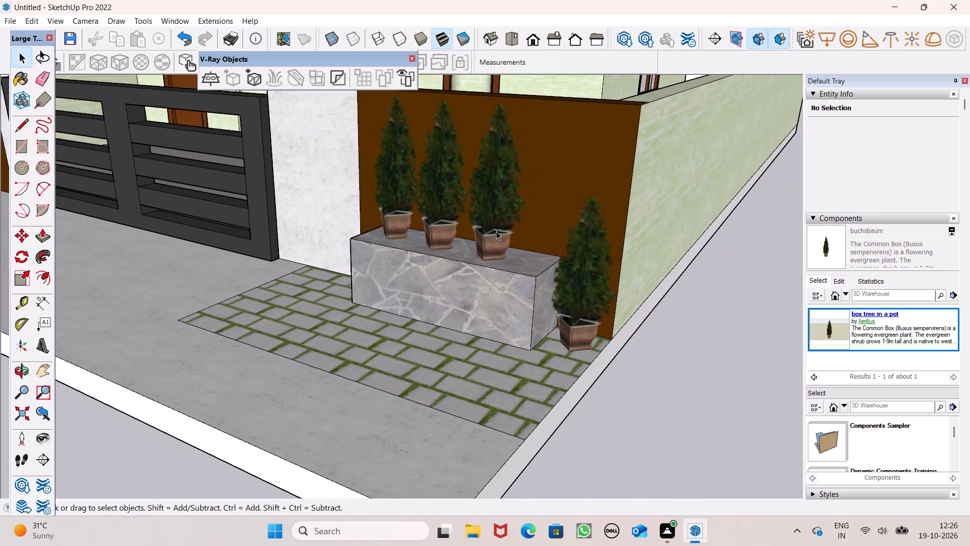
{"action": "scroll", "coordinate": [498, 235], "scroll_direction": "down", "scroll_amount": 10}
{"action": "middle_click_drag", "start_coordinate": [488, 262], "coordinate": [705, 242]}
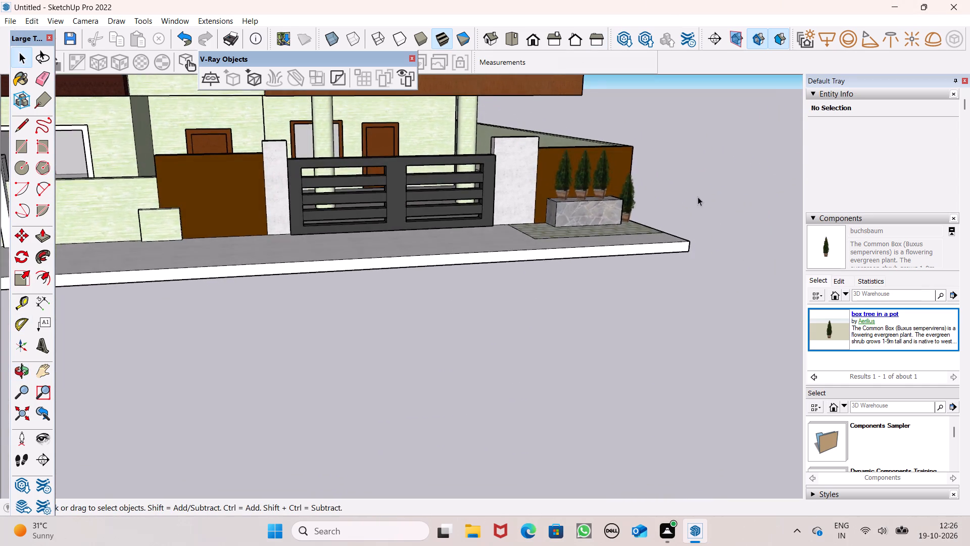
{"action": "scroll", "coordinate": [694, 205], "scroll_direction": "down", "scroll_amount": 8}
{"action": "middle_click_drag", "start_coordinate": [662, 243], "coordinate": [617, 301]}
{"action": "scroll", "coordinate": [641, 240], "scroll_direction": "up", "scroll_amount": 3}
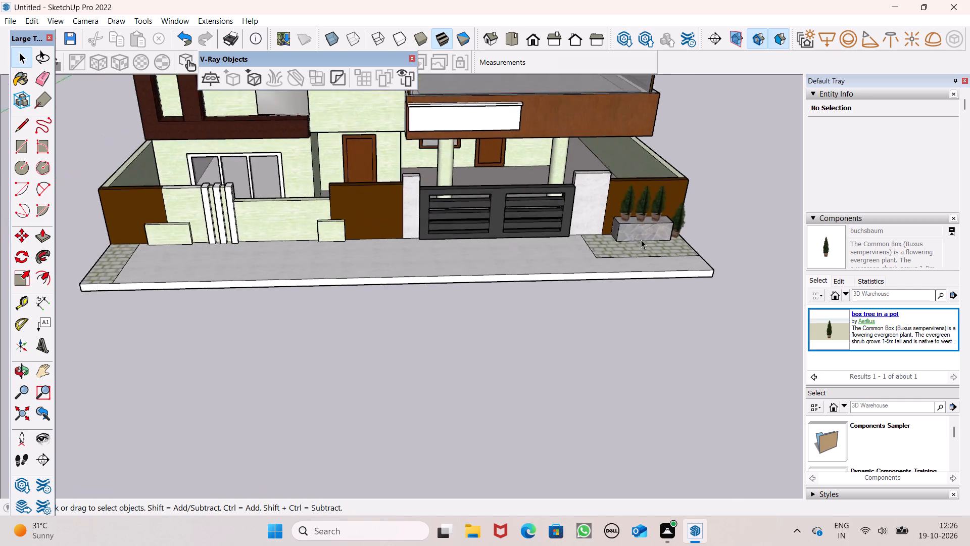
{"action": "scroll", "coordinate": [641, 240], "scroll_direction": "up", "scroll_amount": 3}
{"action": "left_click", "coordinate": [628, 205]}
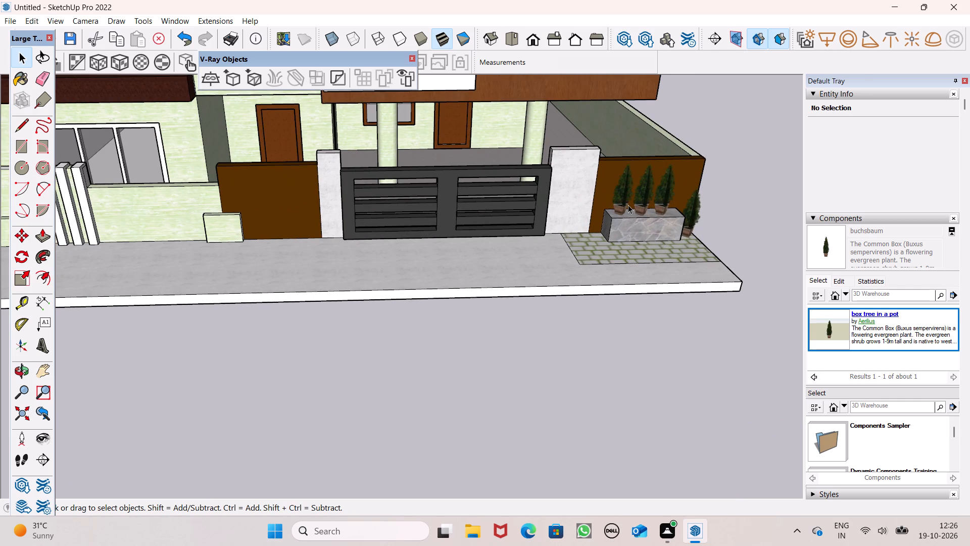
{"action": "key", "text": "m"}
{"action": "key", "text": "Return"}
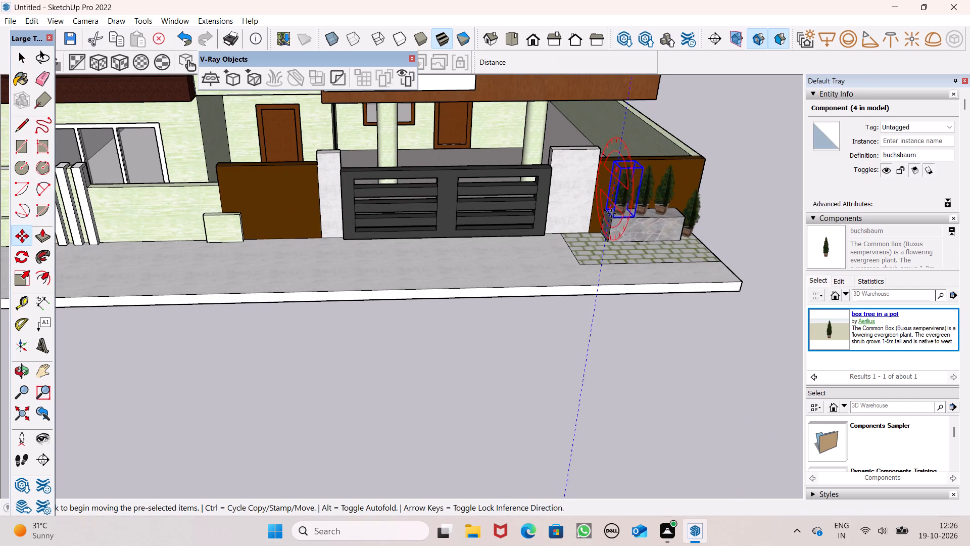
{"action": "left_click_drag", "start_coordinate": [615, 223], "coordinate": [162, 225]}
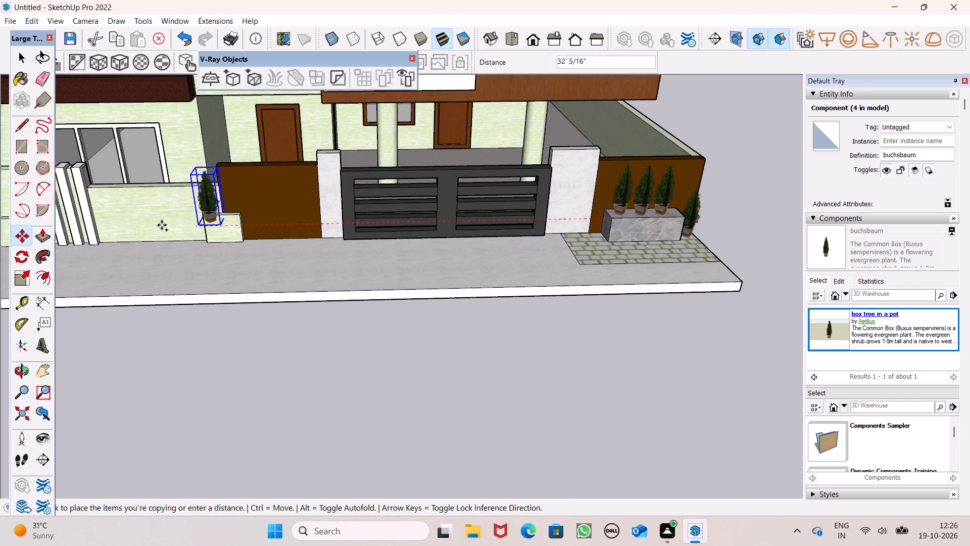
{"action": "left_click_drag", "start_coordinate": [162, 225], "coordinate": [0, 250]}
Move the copied box tree onto the narrow grass-brick strip, in front of the brown wall at its inner end.
{"action": "scroll", "coordinate": [175, 172], "scroll_direction": "down", "scroll_amount": 5}
{"action": "scroll", "coordinate": [67, 235], "scroll_direction": "up", "scroll_amount": 2}
{"action": "scroll", "coordinate": [389, 161], "scroll_direction": "down", "scroll_amount": 2}
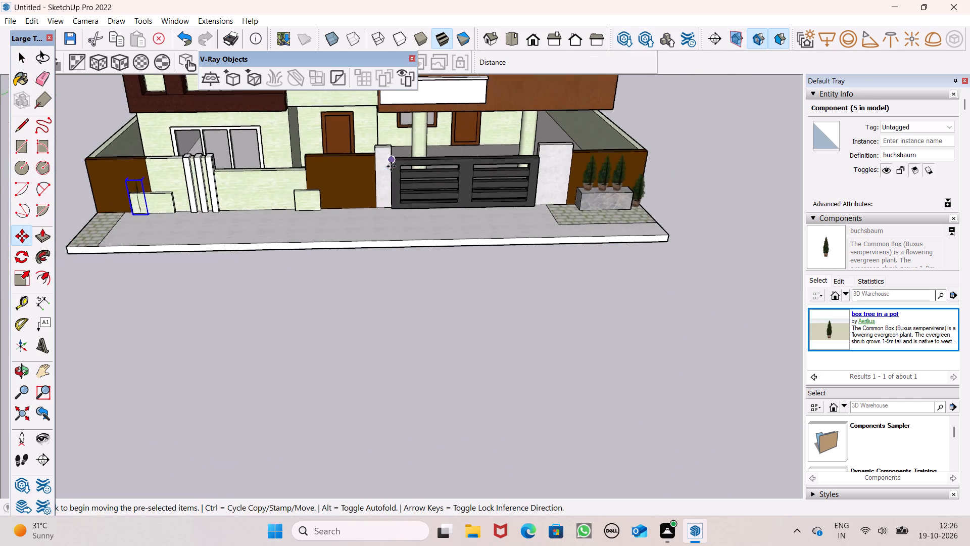
{"action": "scroll", "coordinate": [391, 166], "scroll_direction": "down", "scroll_amount": 4}
{"action": "scroll", "coordinate": [280, 200], "scroll_direction": "up", "scroll_amount": 6}
{"action": "scroll", "coordinate": [142, 187], "scroll_direction": "up", "scroll_amount": 13}
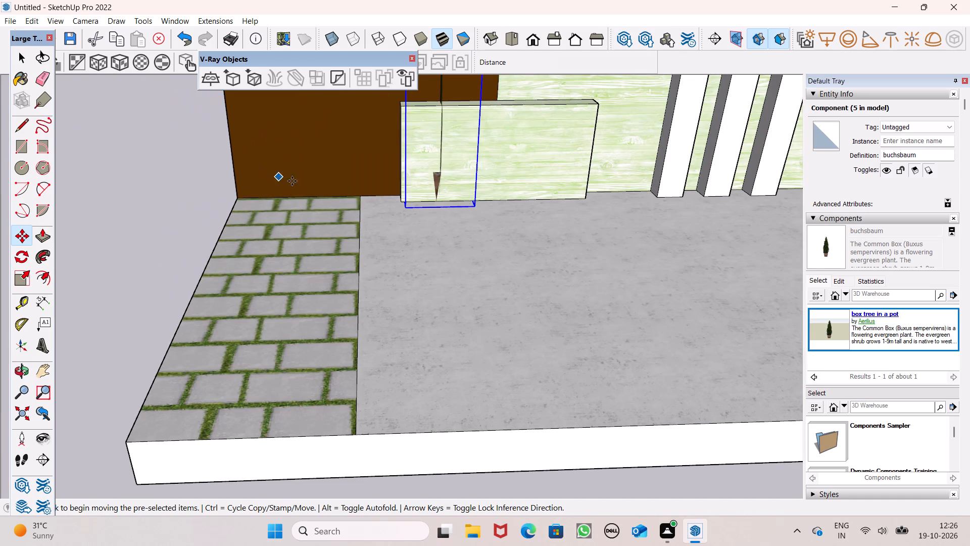
{"action": "left_click_drag", "start_coordinate": [409, 213], "coordinate": [287, 241]}
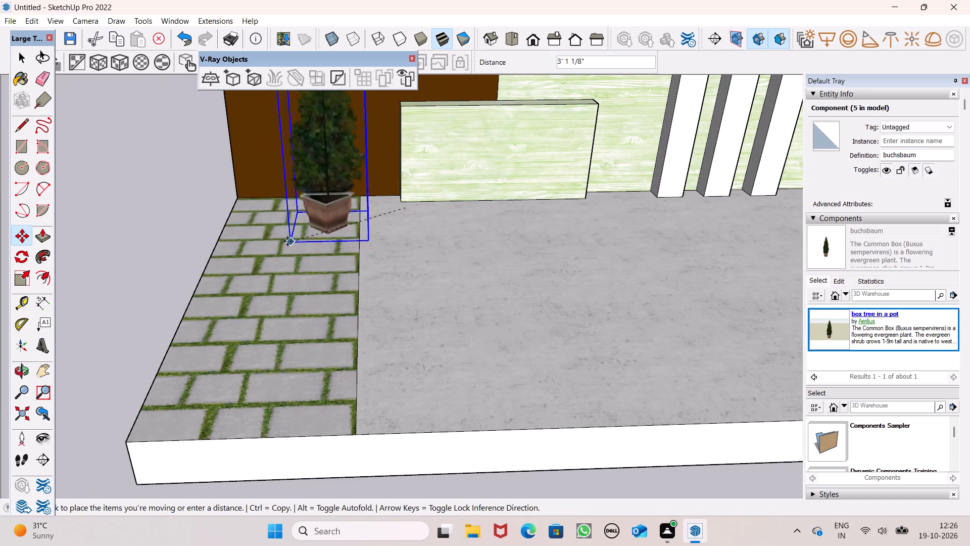
{"action": "left_click_drag", "start_coordinate": [287, 241], "coordinate": [258, 227]}
{"action": "left_click", "coordinate": [257, 223]}
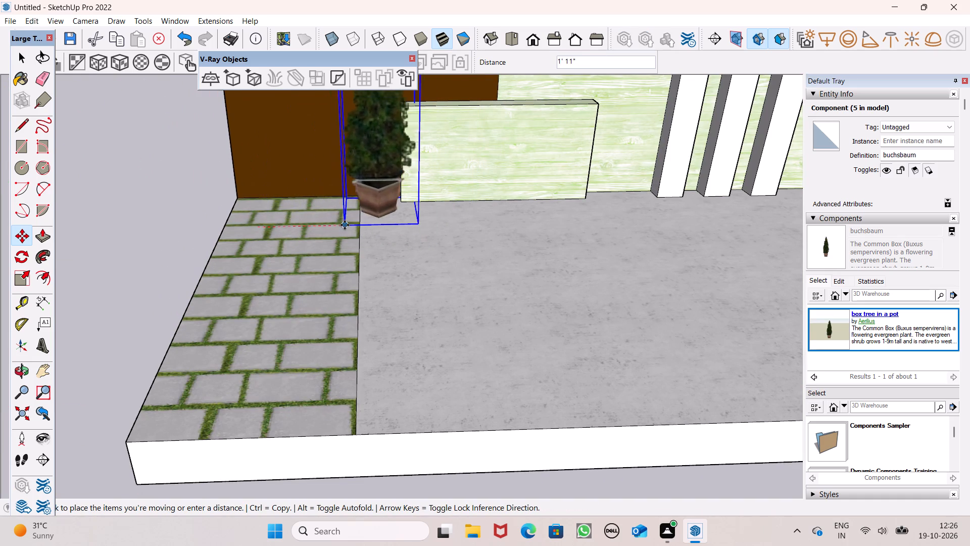
{"action": "left_click", "coordinate": [261, 234]}
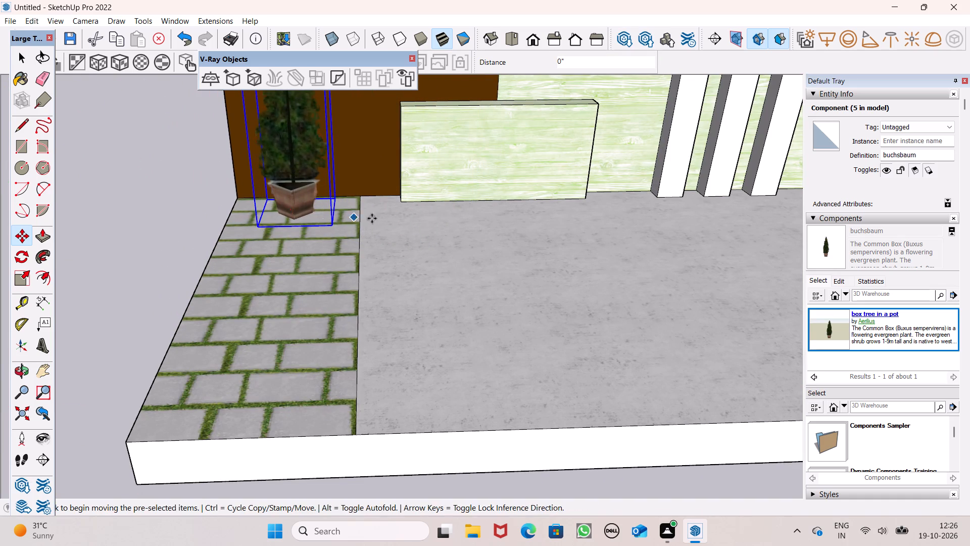
Copy the potted box tree twice along the narrow grass-brick strip towards the street edge, spaced about 3' apart.
{"action": "middle_click_drag", "start_coordinate": [442, 215], "coordinate": [143, 134]}
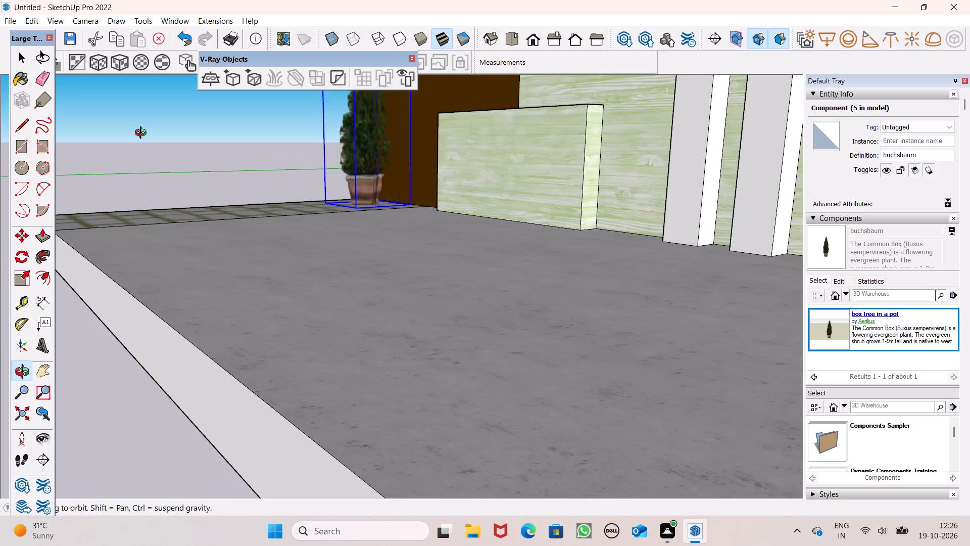
{"action": "middle_click_drag", "start_coordinate": [143, 134], "coordinate": [721, 215]}
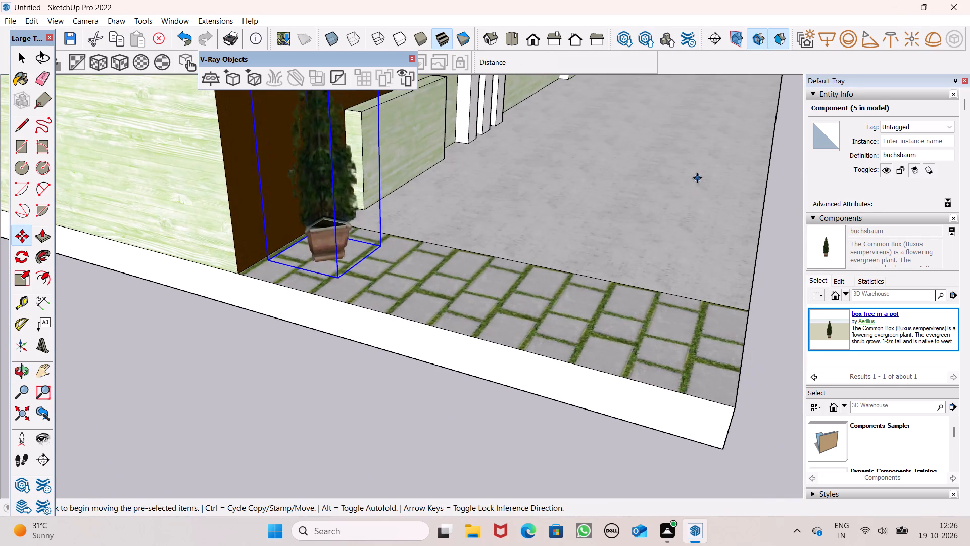
{"action": "scroll", "coordinate": [697, 178], "scroll_direction": "down", "scroll_amount": 2}
{"action": "middle_click_drag", "start_coordinate": [682, 203], "coordinate": [520, 231]}
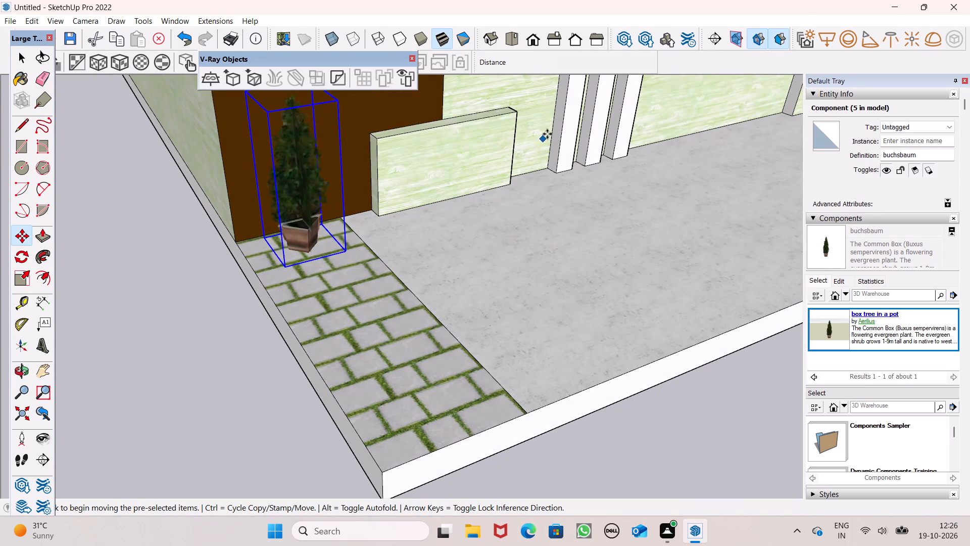
{"action": "key", "text": "m"}
{"action": "key", "text": "Return"}
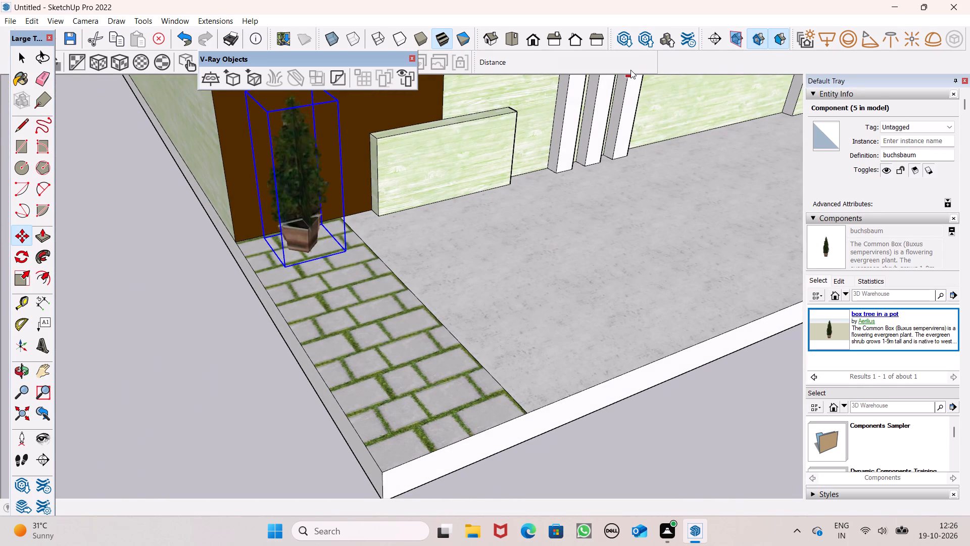
{"action": "scroll", "coordinate": [515, 197], "scroll_direction": "down", "scroll_amount": 5}
{"action": "scroll", "coordinate": [475, 187], "scroll_direction": "down", "scroll_amount": 5}
{"action": "middle_click_drag", "start_coordinate": [483, 237], "coordinate": [325, 272]}
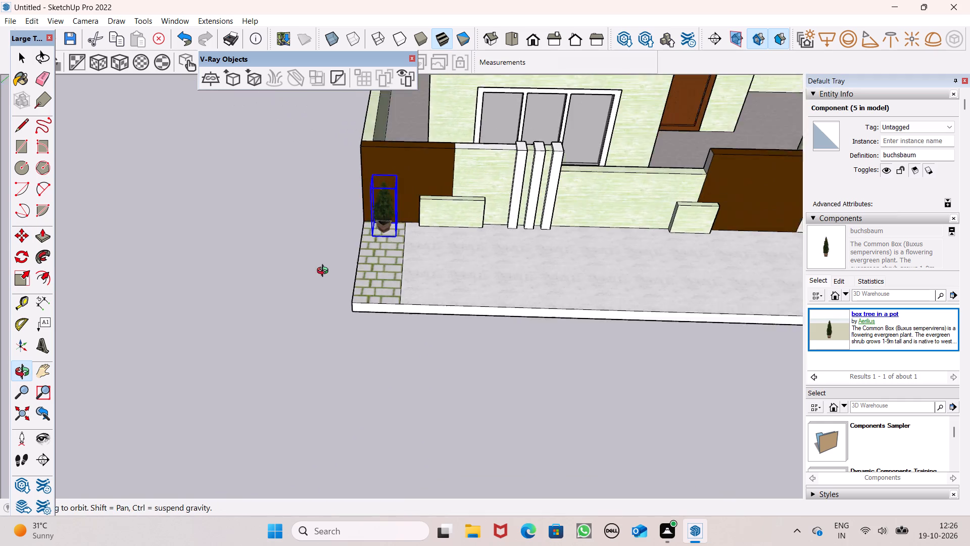
{"action": "middle_click_drag", "start_coordinate": [325, 272], "coordinate": [322, 272]}
{"action": "scroll", "coordinate": [354, 235], "scroll_direction": "up", "scroll_amount": 5}
{"action": "left_click_drag", "start_coordinate": [408, 242], "coordinate": [408, 271]}
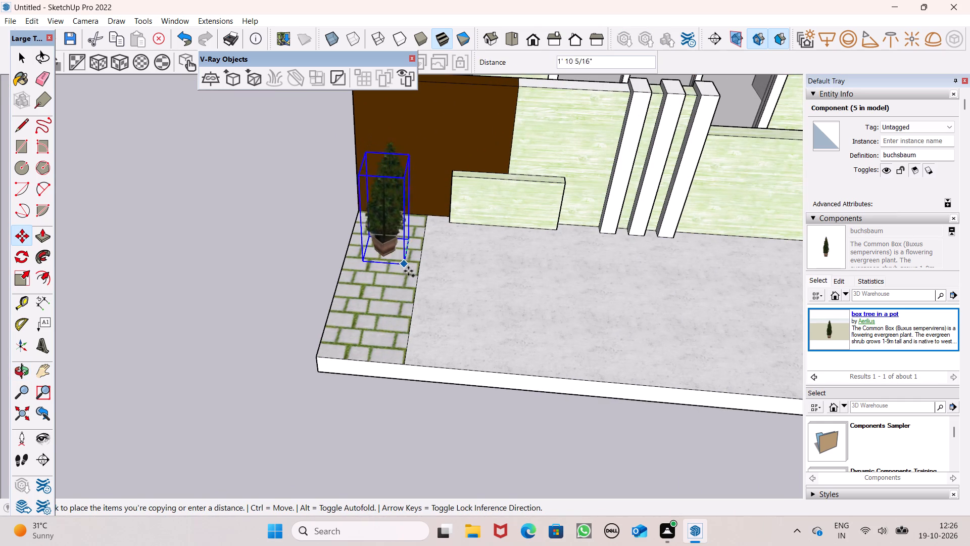
{"action": "left_click_drag", "start_coordinate": [408, 271], "coordinate": [405, 286]}
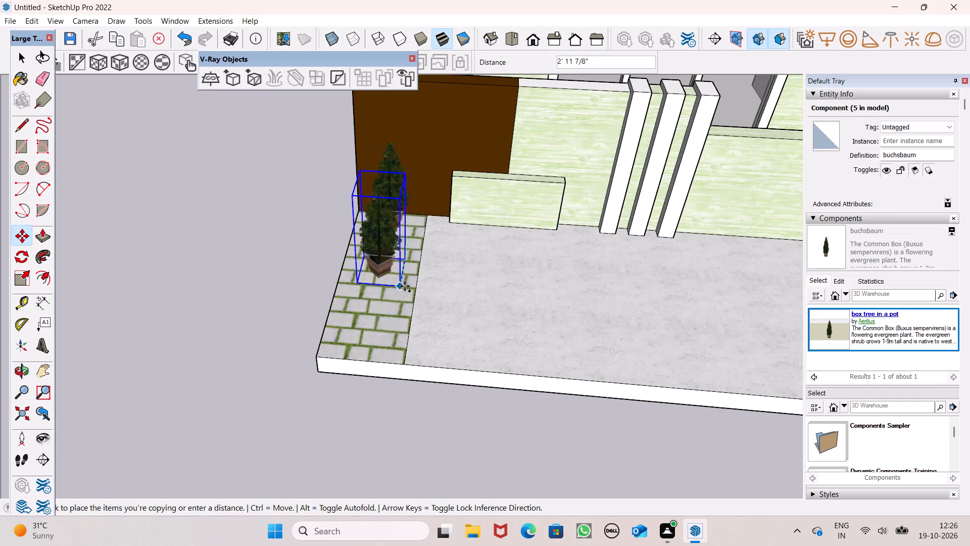
{"action": "left_click_drag", "start_coordinate": [405, 286], "coordinate": [407, 284]}
{"action": "left_click_drag", "start_coordinate": [400, 282], "coordinate": [398, 312]}
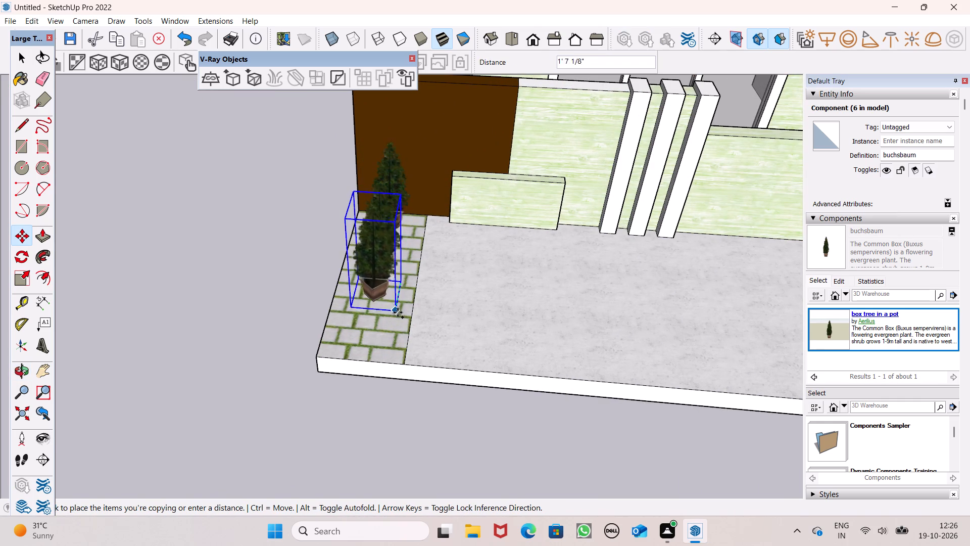
{"action": "left_click_drag", "start_coordinate": [398, 312], "coordinate": [389, 337]}
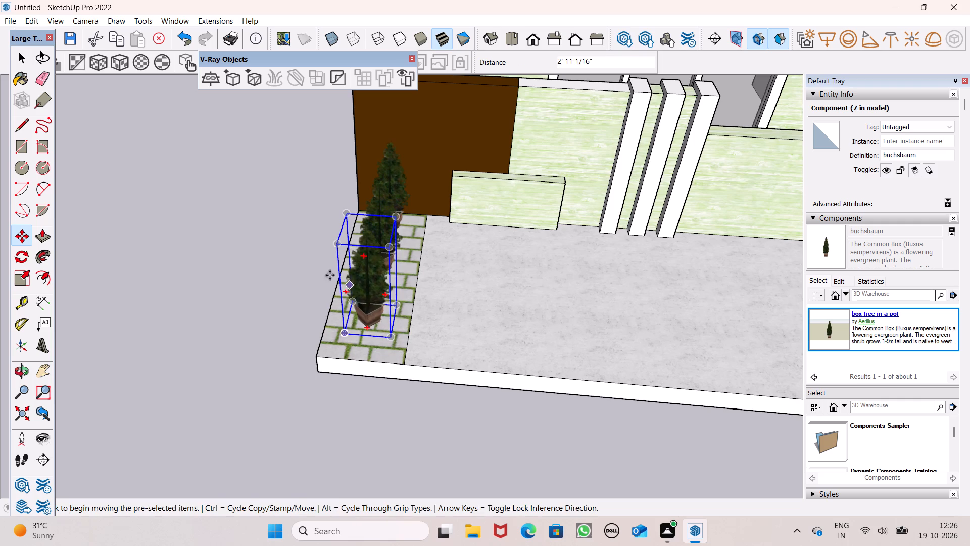
{"action": "key", "text": "space"}
{"action": "left_click", "coordinate": [243, 236]}
Examine the row of potted box trees on the narrow strip and the whole house front from a distance.
{"action": "scroll", "coordinate": [441, 192], "scroll_direction": "down", "scroll_amount": 3}
{"action": "middle_click_drag", "start_coordinate": [497, 211], "coordinate": [339, 192]}
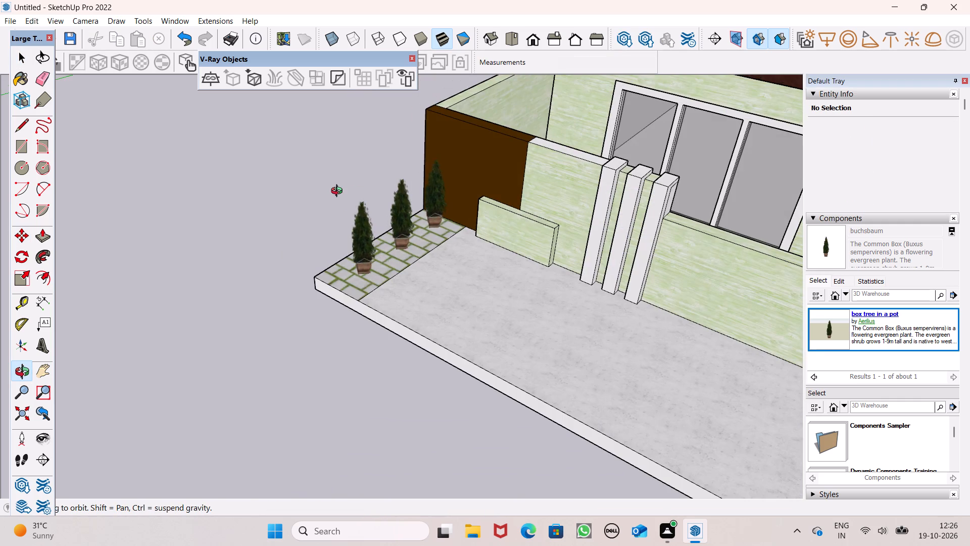
{"action": "middle_click_drag", "start_coordinate": [339, 192], "coordinate": [523, 179]}
{"action": "scroll", "coordinate": [536, 168], "scroll_direction": "down", "scroll_amount": 12}
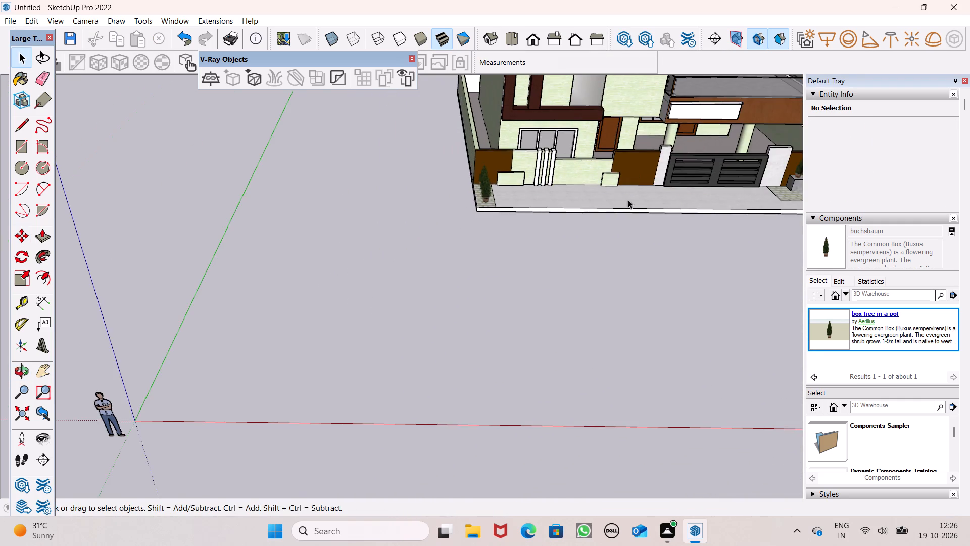
{"action": "middle_click_drag", "start_coordinate": [628, 201], "coordinate": [644, 83]}
{"action": "scroll", "coordinate": [644, 109], "scroll_direction": "up", "scroll_amount": 1}
{"action": "scroll", "coordinate": [599, 141], "scroll_direction": "down", "scroll_amount": 19}
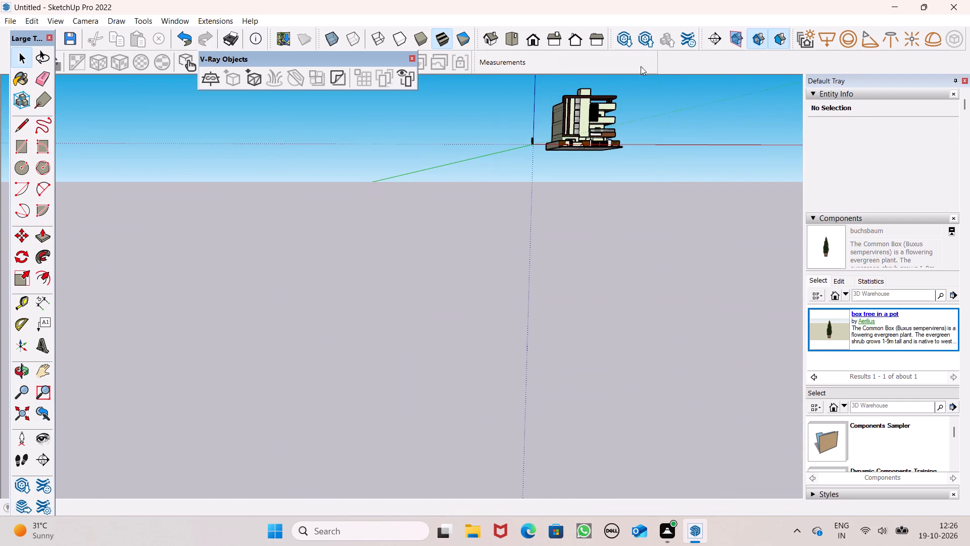
{"action": "scroll", "coordinate": [641, 66], "scroll_direction": "up", "scroll_amount": 6}
{"action": "scroll", "coordinate": [574, 99], "scroll_direction": "up", "scroll_amount": 12}
{"action": "scroll", "coordinate": [540, 114], "scroll_direction": "down", "scroll_amount": 5}
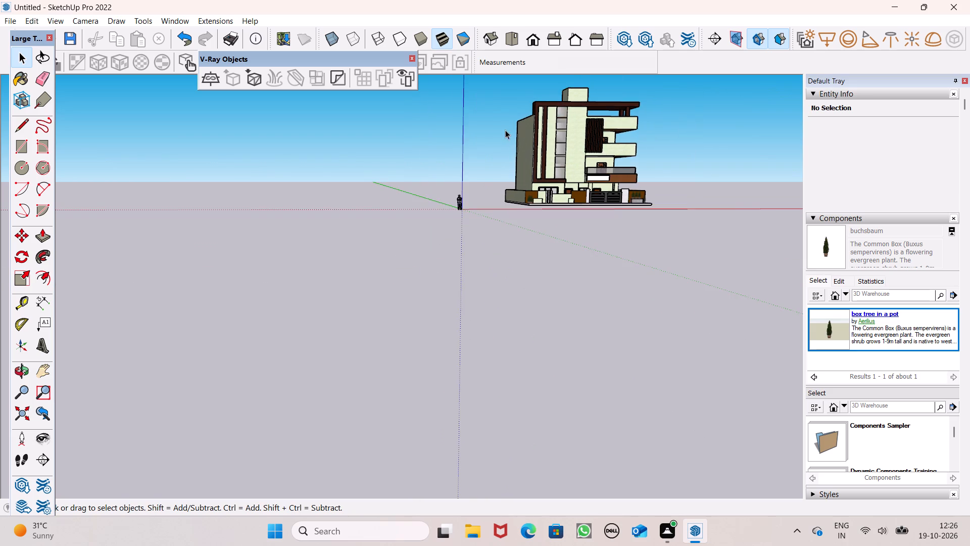
Examine the whole house from above and from the street, checking the front elevation, boundary wall, gate and potted box trees.
{"action": "middle_click_drag", "start_coordinate": [502, 136], "coordinate": [379, 126]}
{"action": "scroll", "coordinate": [436, 160], "scroll_direction": "down", "scroll_amount": 4}
{"action": "scroll", "coordinate": [671, 346], "scroll_direction": "up", "scroll_amount": 2}
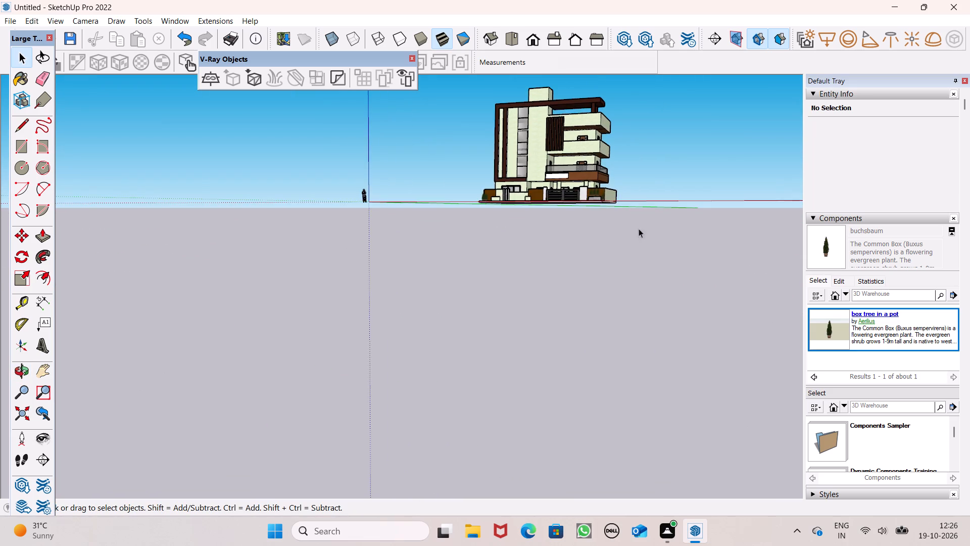
{"action": "scroll", "coordinate": [515, 80], "scroll_direction": "down", "scroll_amount": 11}
{"action": "middle_click_drag", "start_coordinate": [516, 178], "coordinate": [539, 333]}
{"action": "scroll", "coordinate": [620, 130], "scroll_direction": "up", "scroll_amount": 6}
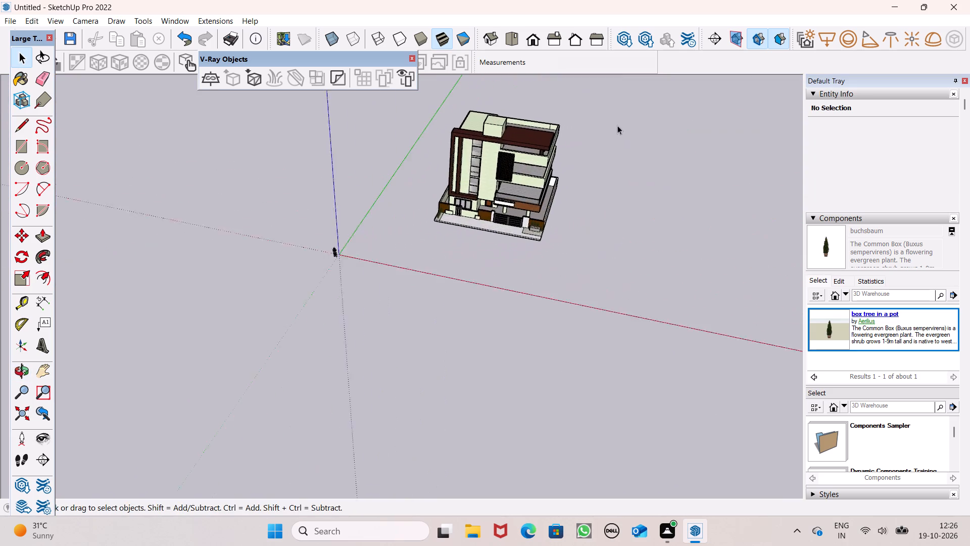
{"action": "scroll", "coordinate": [617, 125], "scroll_direction": "up", "scroll_amount": 2}
{"action": "middle_click_drag", "start_coordinate": [596, 156], "coordinate": [679, 58]}
{"action": "scroll", "coordinate": [600, 90], "scroll_direction": "up", "scroll_amount": 6}
{"action": "scroll", "coordinate": [523, 166], "scroll_direction": "up", "scroll_amount": 2}
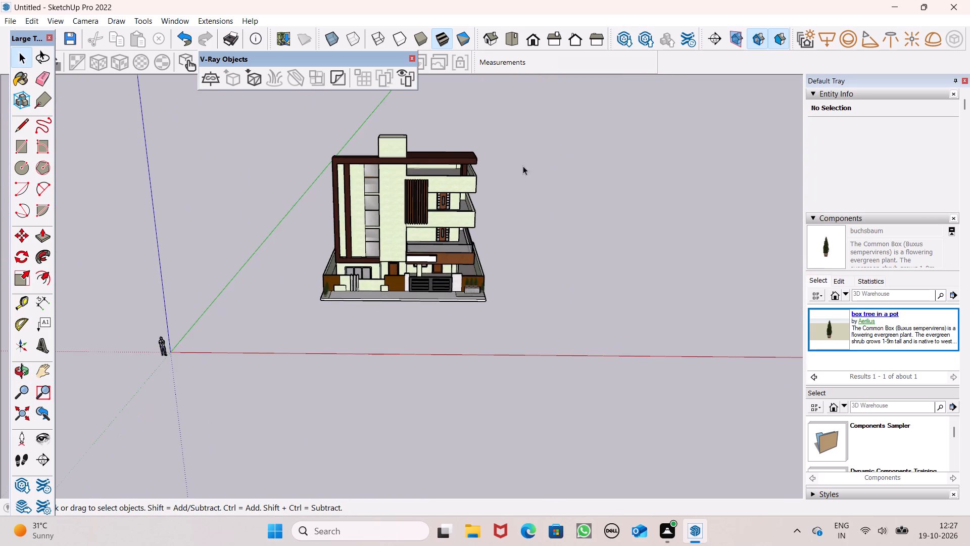
{"action": "scroll", "coordinate": [523, 166], "scroll_direction": "up", "scroll_amount": 4}
{"action": "middle_click_drag", "start_coordinate": [517, 174], "coordinate": [487, 149]}
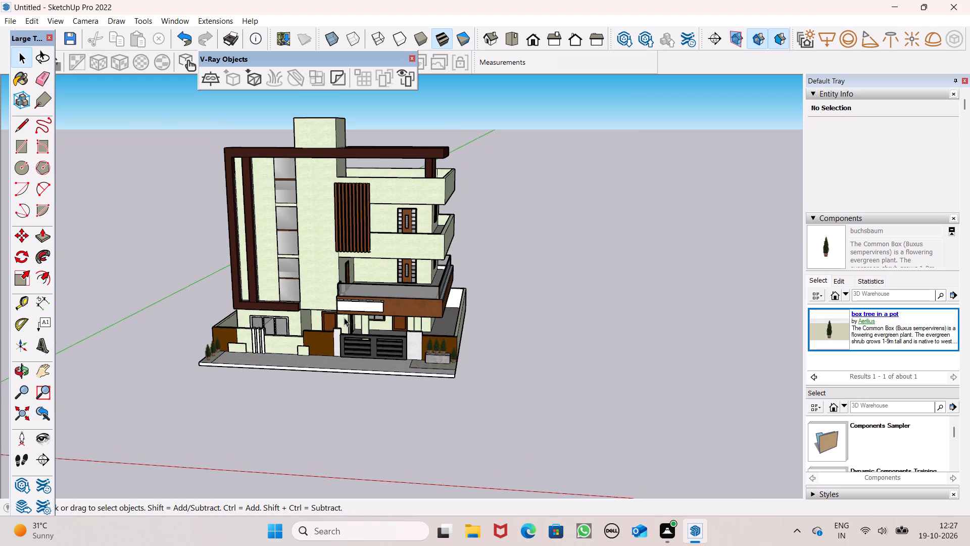
{"action": "scroll", "coordinate": [343, 314], "scroll_direction": "up", "scroll_amount": 1}
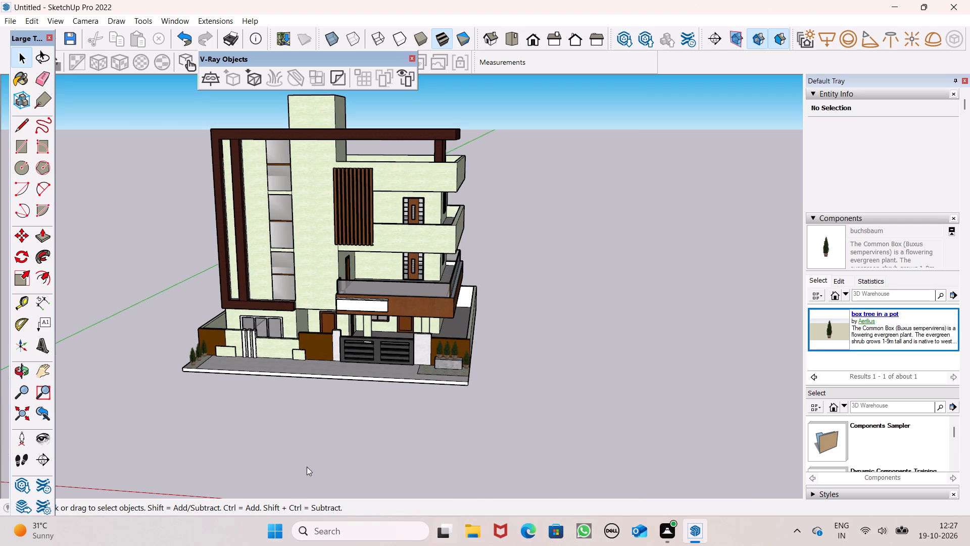
{"action": "scroll", "coordinate": [292, 307], "scroll_direction": "up", "scroll_amount": 5}
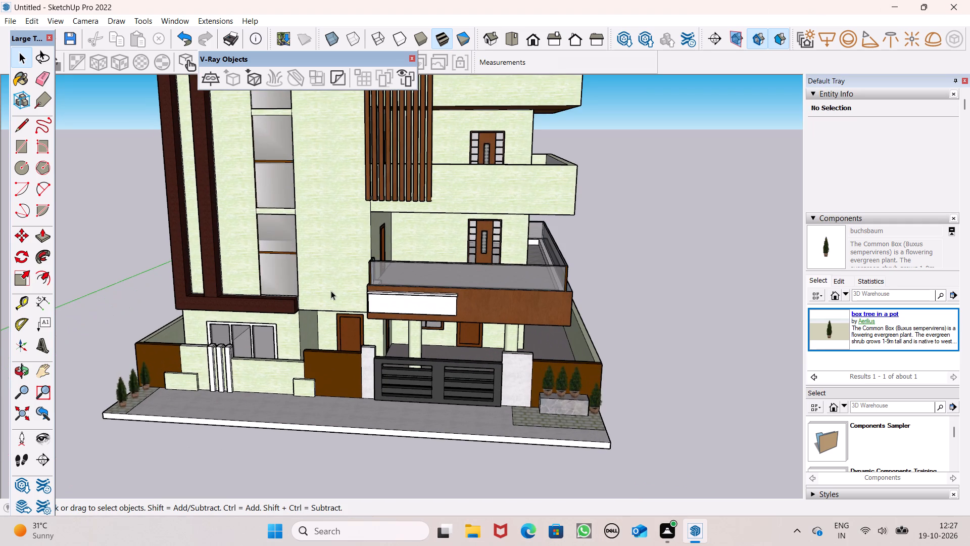
{"action": "scroll", "coordinate": [331, 290], "scroll_direction": "down", "scroll_amount": 1}
{"action": "scroll", "coordinate": [300, 331], "scroll_direction": "up", "scroll_amount": 1}
{"action": "scroll", "coordinate": [321, 323], "scroll_direction": "down", "scroll_amount": 4}
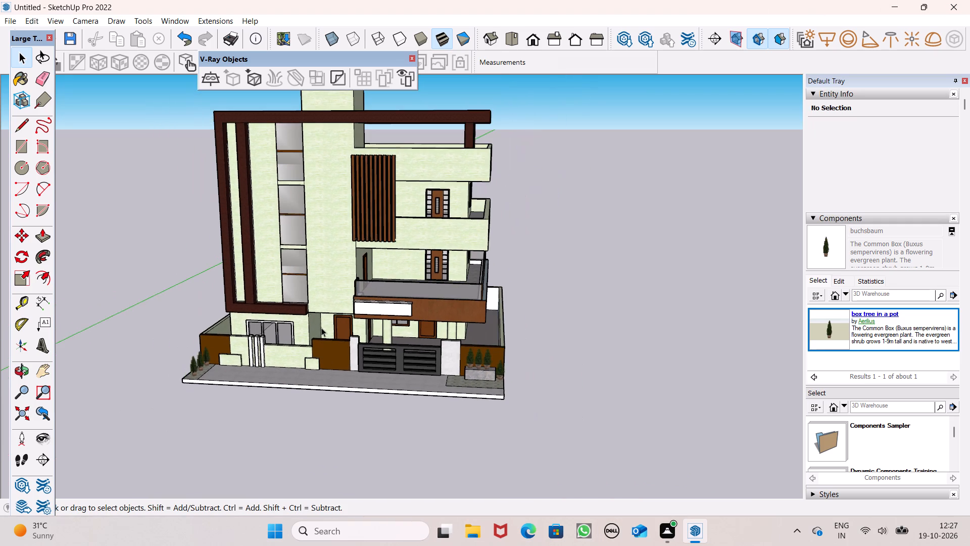
{"action": "middle_click_drag", "start_coordinate": [343, 334], "coordinate": [355, 312]}
{"action": "scroll", "coordinate": [363, 293], "scroll_direction": "down", "scroll_amount": 3}
{"action": "scroll", "coordinate": [378, 132], "scroll_direction": "up", "scroll_amount": 2}
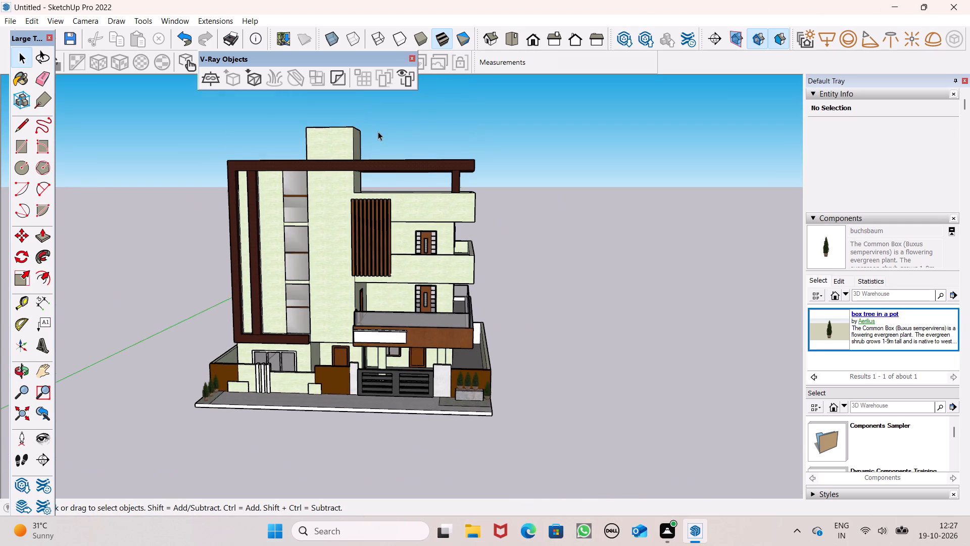
{"action": "scroll", "coordinate": [378, 132], "scroll_direction": "up", "scroll_amount": 2}
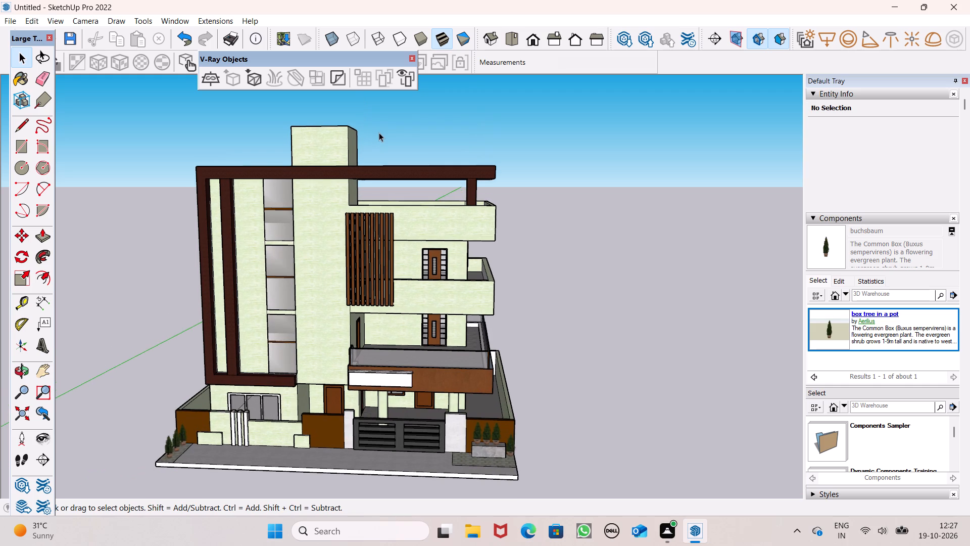
Start saving the untitled house model as a SketchUp model file.
{"action": "key", "text": "ctrl+s"}
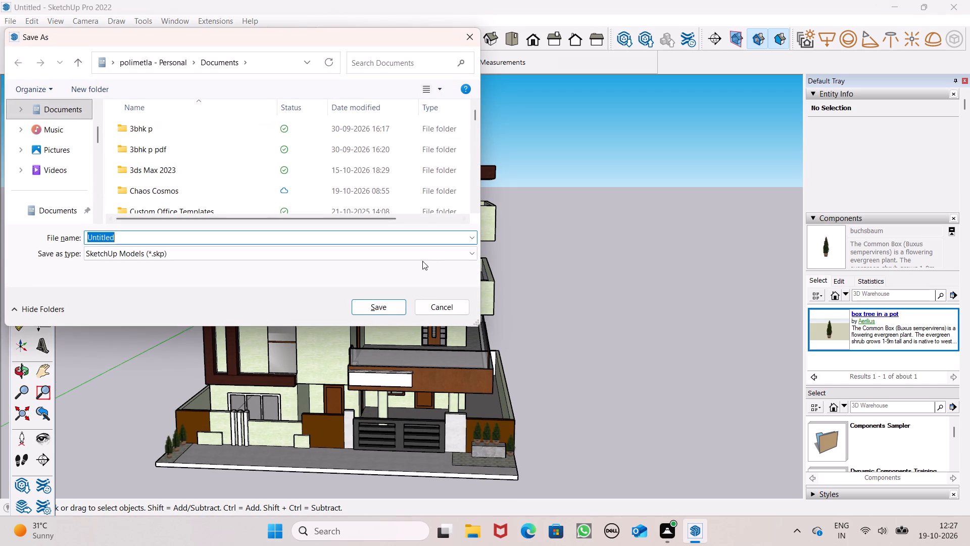
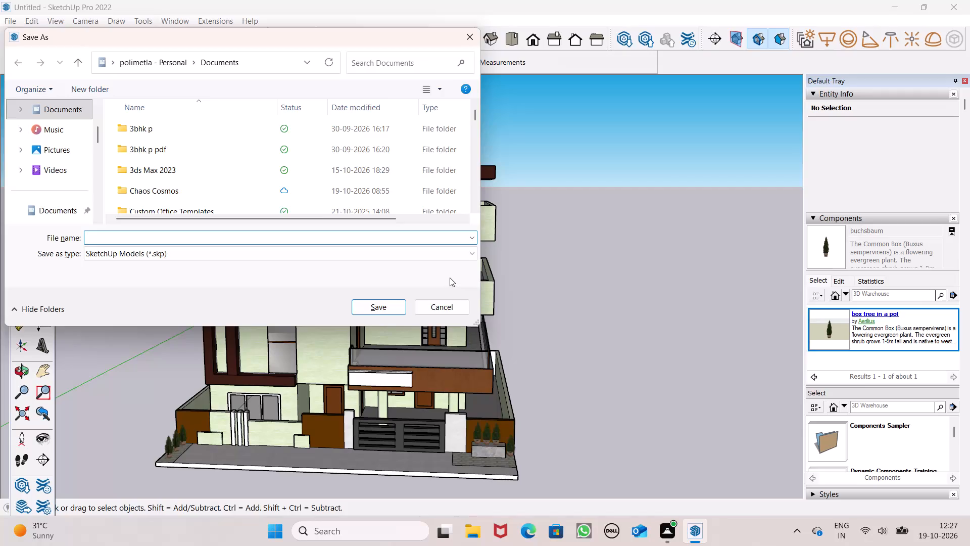
Save the house model in the Documents folder under the file name Light stone building.
{"action": "type", "text": "LI"}
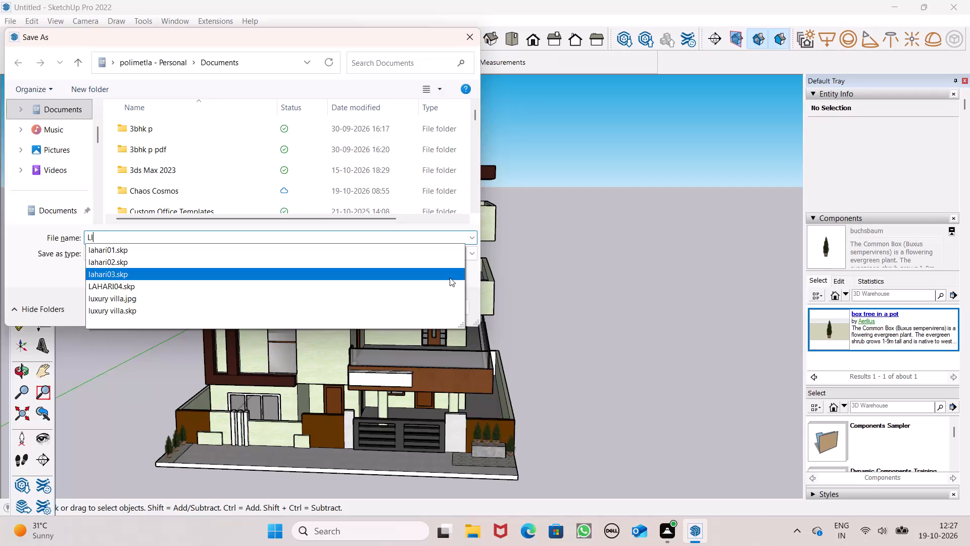
{"action": "key", "text": "g"}
{"action": "type", "text": "HT"}
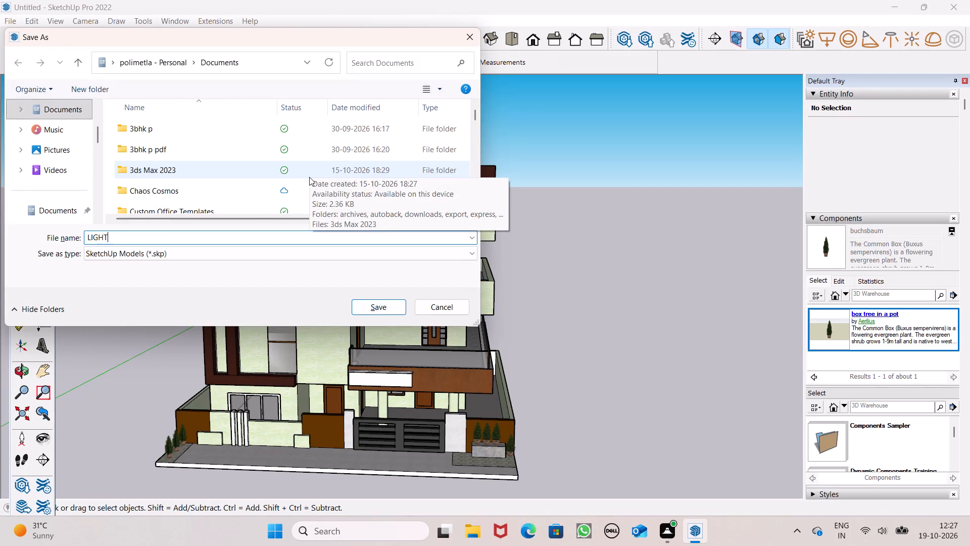
{"action": "key", "text": "BackSpace"}
{"action": "key", "text": "BackSpace"}
{"action": "key", "text": "BackSpace"}
{"action": "key", "text": "BackSpace"}
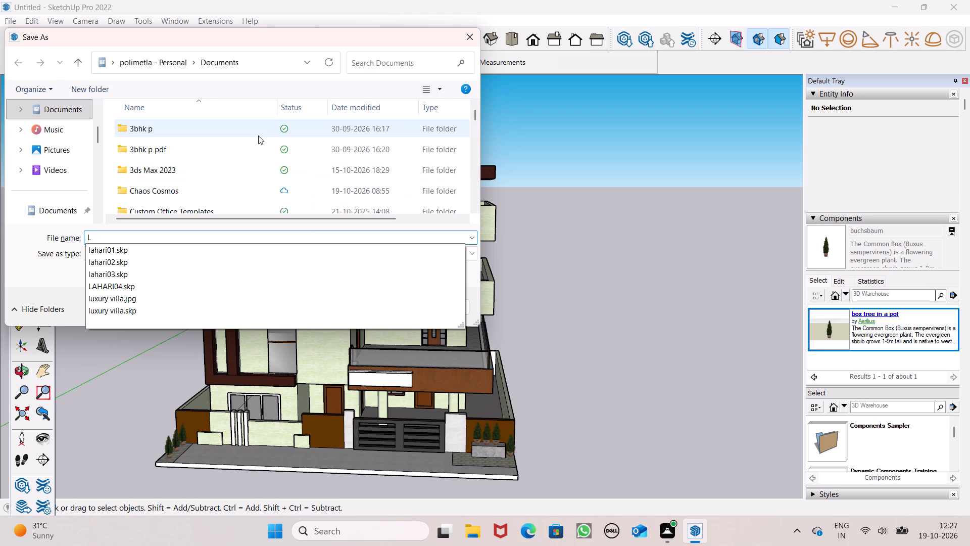
{"action": "key", "text": "i"}
{"action": "type", "text": "ght sr"}
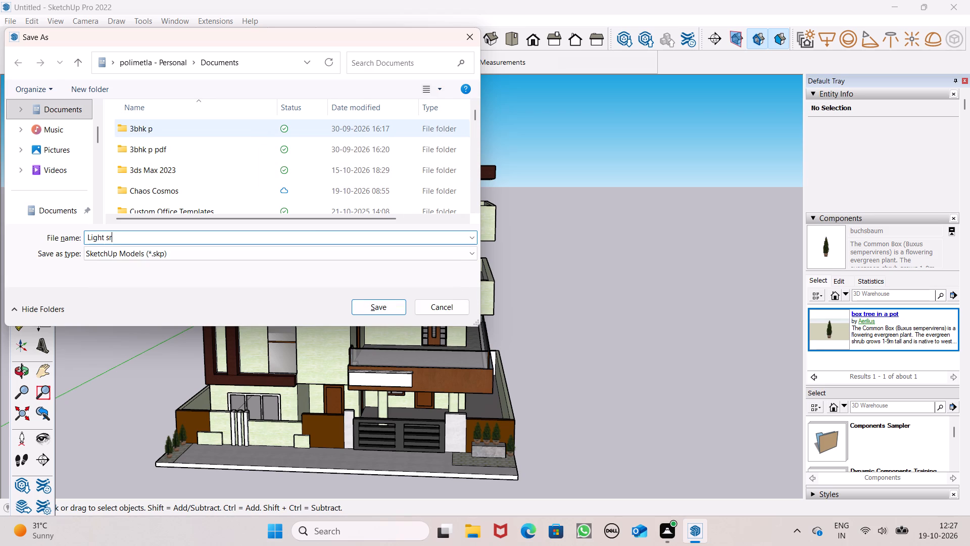
{"action": "key", "text": "BackSpace"}
{"action": "type", "text": "tone"}
{"action": "key", "text": "space"}
{"action": "type", "text": "buildi"}
{"action": "type", "text": "ng"}
{"action": "key", "text": "Return"}
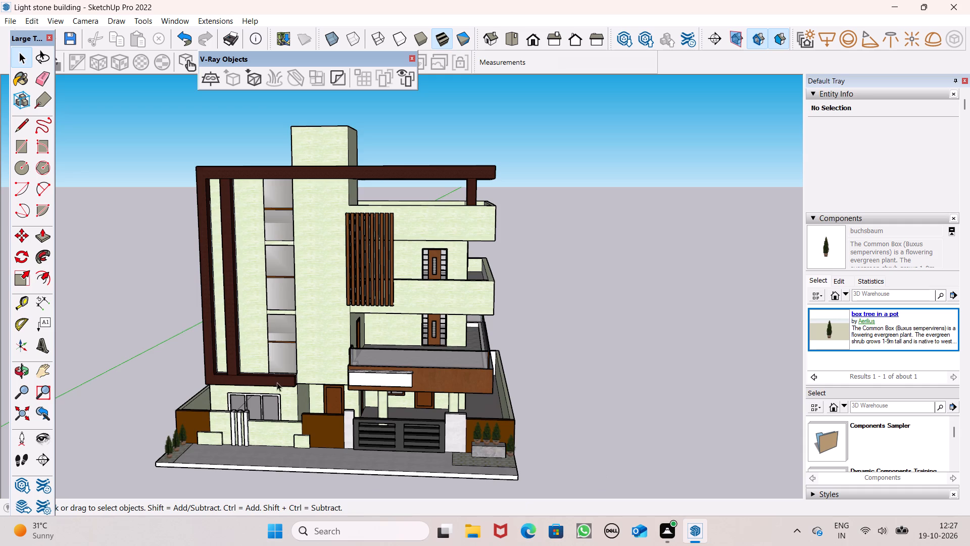
Outline a small rectangle about 8" by 6" at the lower inner corner of the dark brown frame's end face.
{"action": "scroll", "coordinate": [277, 397], "scroll_direction": "up", "scroll_amount": 7}
{"action": "scroll", "coordinate": [379, 365], "scroll_direction": "up", "scroll_amount": 6}
{"action": "middle_click_drag", "start_coordinate": [455, 412], "coordinate": [507, 426]}
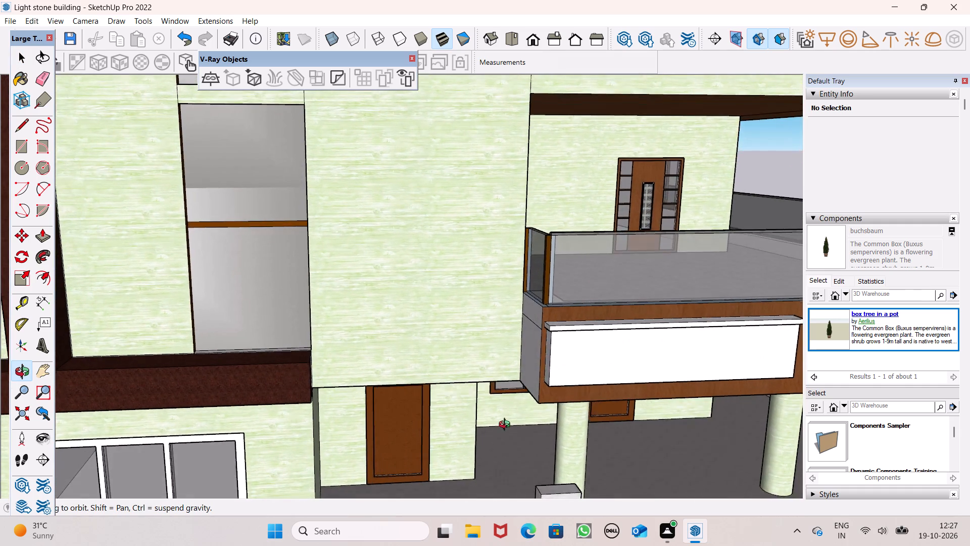
{"action": "middle_click_drag", "start_coordinate": [507, 426], "coordinate": [484, 435]}
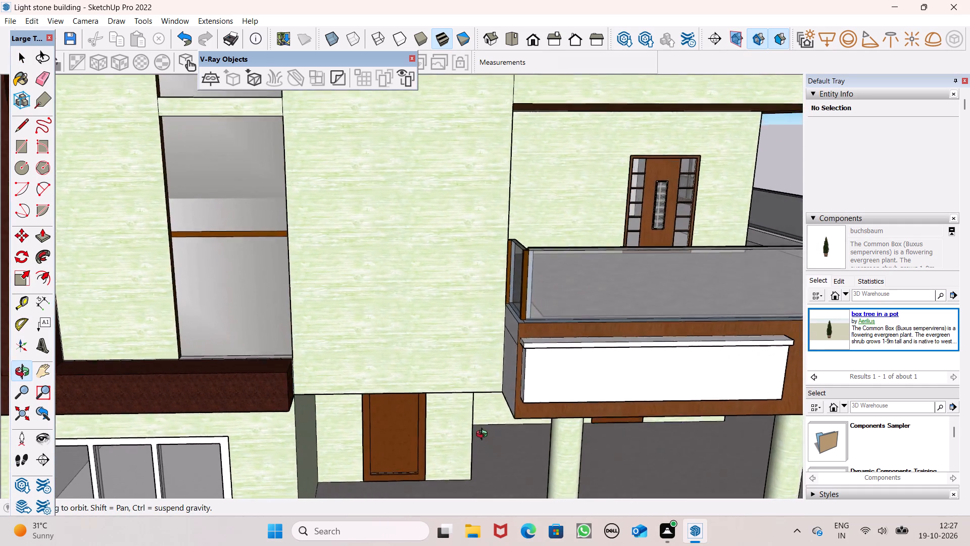
{"action": "middle_click_drag", "start_coordinate": [484, 435], "coordinate": [389, 412]}
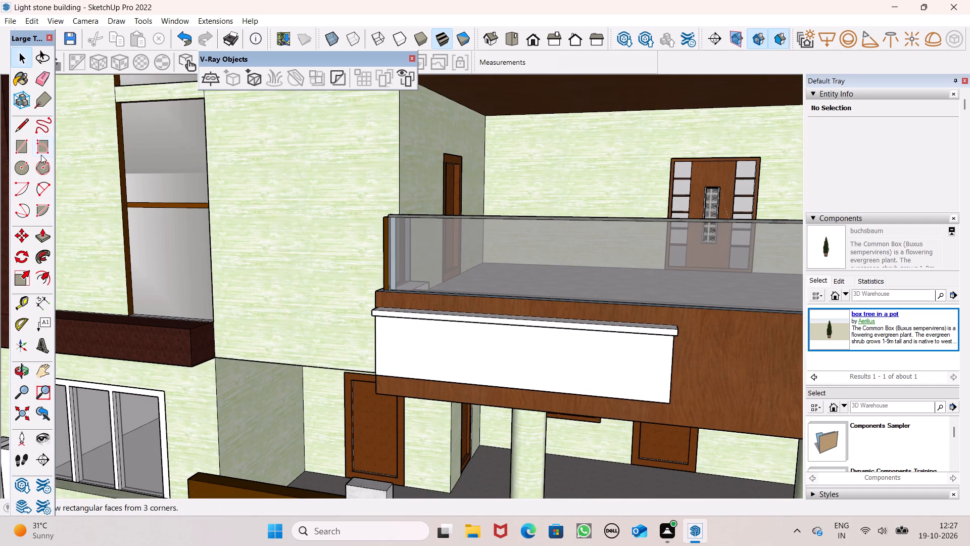
{"action": "left_click", "coordinate": [15, 132]}
{"action": "scroll", "coordinate": [181, 364], "scroll_direction": "up", "scroll_amount": 3}
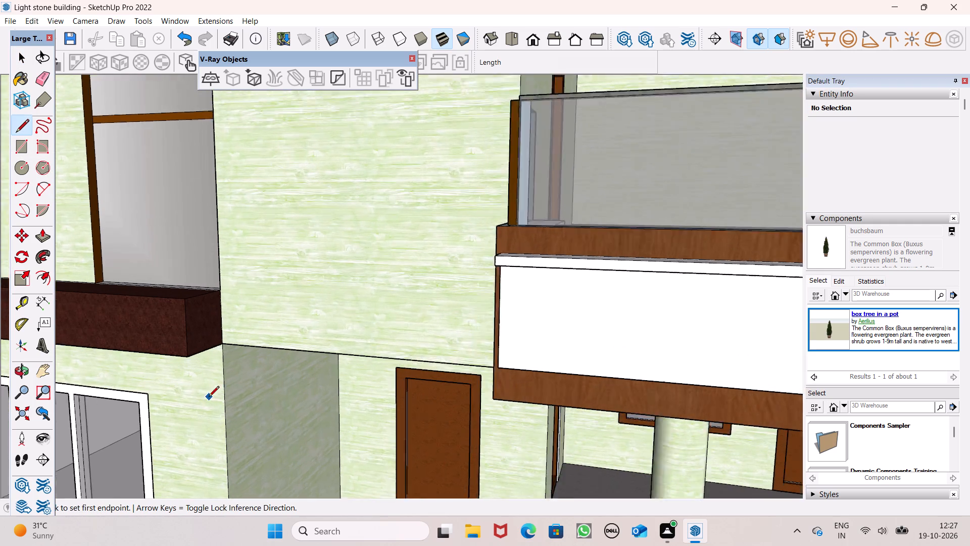
{"action": "scroll", "coordinate": [209, 397], "scroll_direction": "up", "scroll_amount": 3}
{"action": "scroll", "coordinate": [216, 339], "scroll_direction": "up", "scroll_amount": 6}
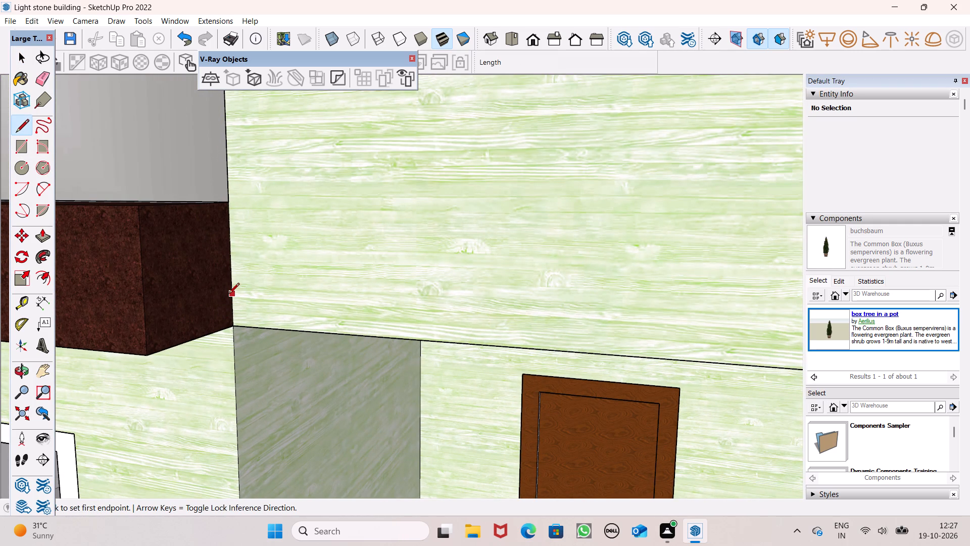
{"action": "left_click", "coordinate": [232, 293]}
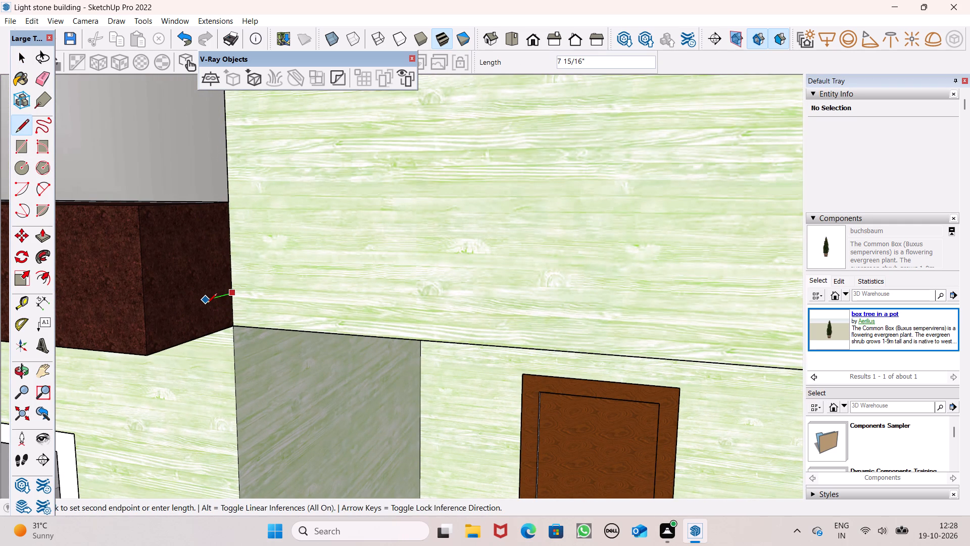
{"action": "left_click", "coordinate": [207, 304]}
{"action": "left_click", "coordinate": [206, 338]}
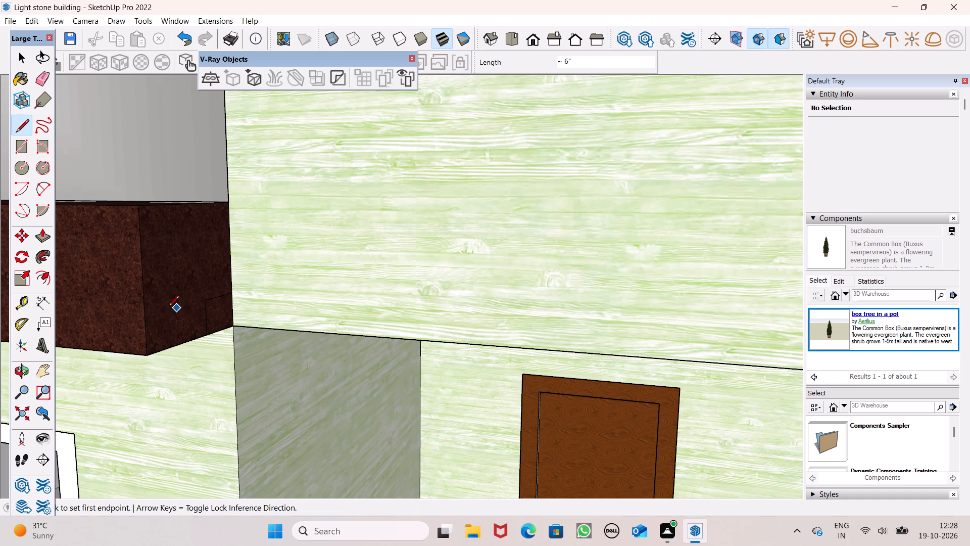
Extrude the small rectangle along the wall into a thin beam above the ground-floor door, and undo the extra push of the door wall.
{"action": "left_click", "coordinate": [42, 240]}
{"action": "left_click_drag", "start_coordinate": [222, 314], "coordinate": [271, 328]}
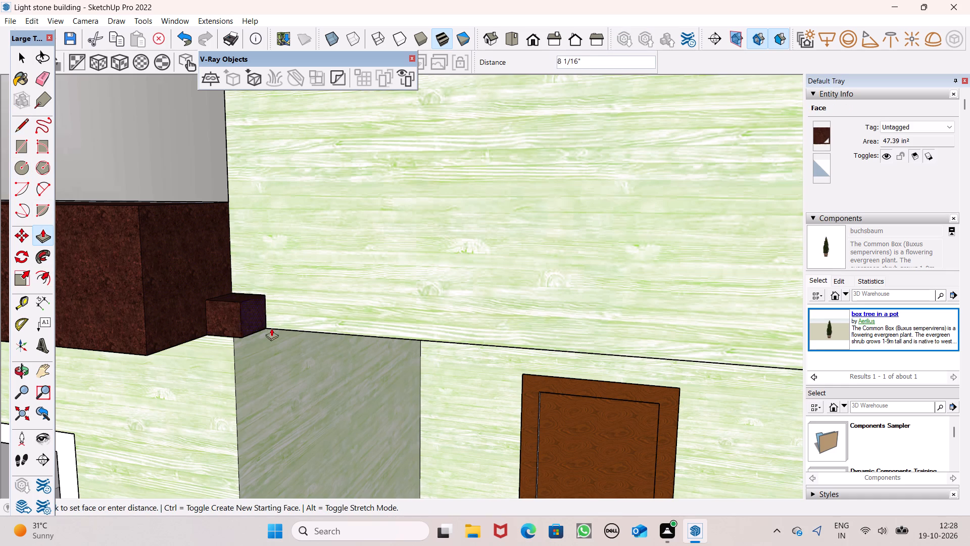
{"action": "left_click_drag", "start_coordinate": [271, 328], "coordinate": [667, 372]}
{"action": "left_click_drag", "start_coordinate": [693, 376], "coordinate": [746, 380]}
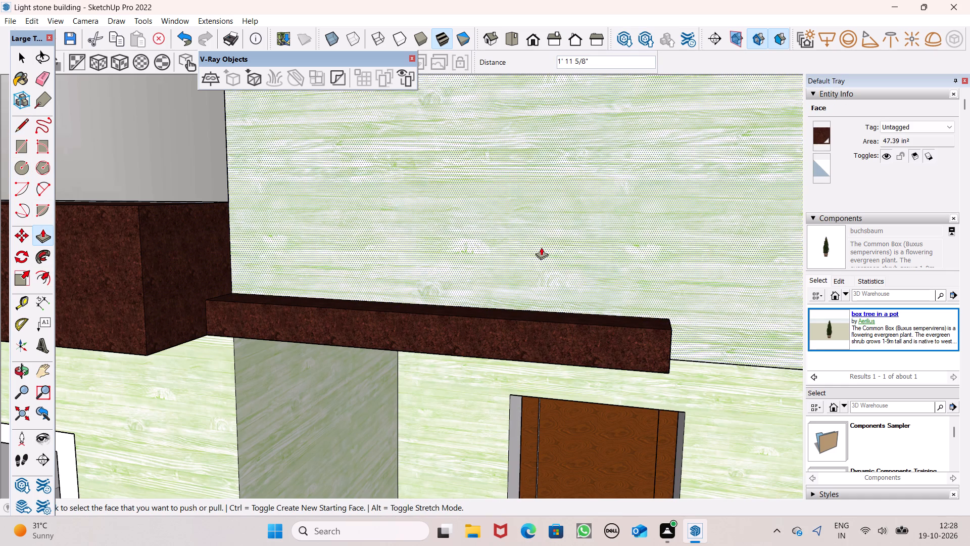
{"action": "key", "text": "ctrl+z"}
Examine the thin dark beam above the door up close and against the whole front elevation.
{"action": "scroll", "coordinate": [512, 285], "scroll_direction": "down", "scroll_amount": 12}
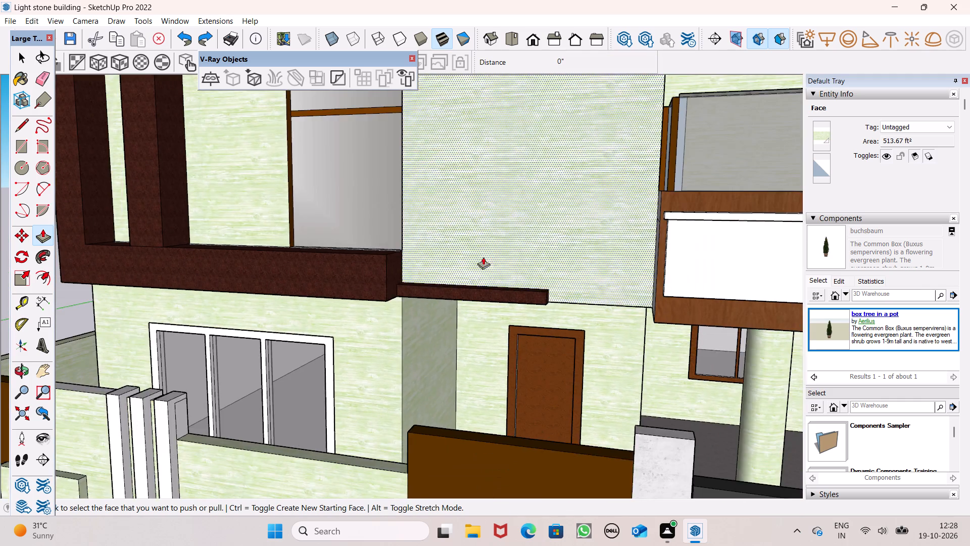
{"action": "scroll", "coordinate": [483, 257], "scroll_direction": "down", "scroll_amount": 4}
{"action": "middle_click_drag", "start_coordinate": [531, 293], "coordinate": [420, 362]}
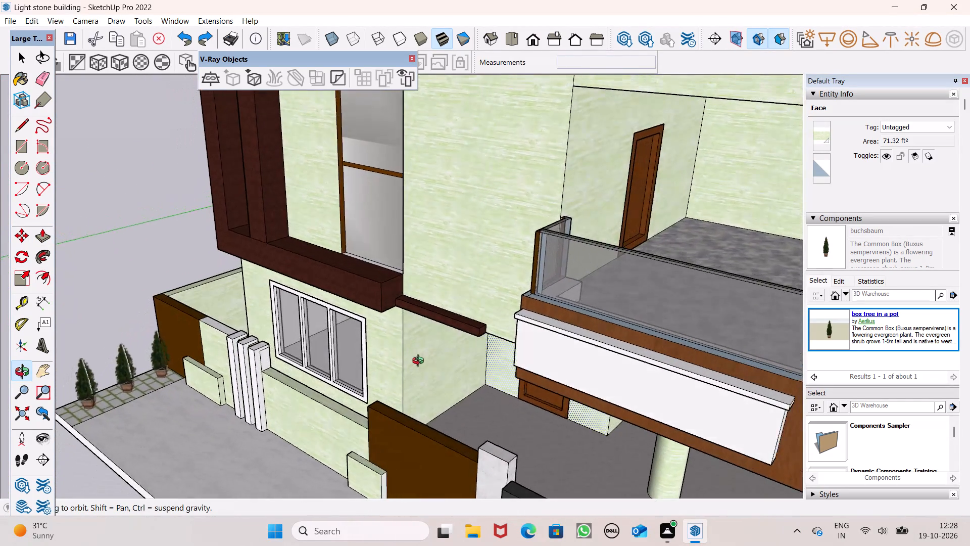
{"action": "middle_click_drag", "start_coordinate": [420, 362], "coordinate": [420, 360]}
{"action": "scroll", "coordinate": [471, 329], "scroll_direction": "up", "scroll_amount": 11}
{"action": "scroll", "coordinate": [524, 266], "scroll_direction": "down", "scroll_amount": 2}
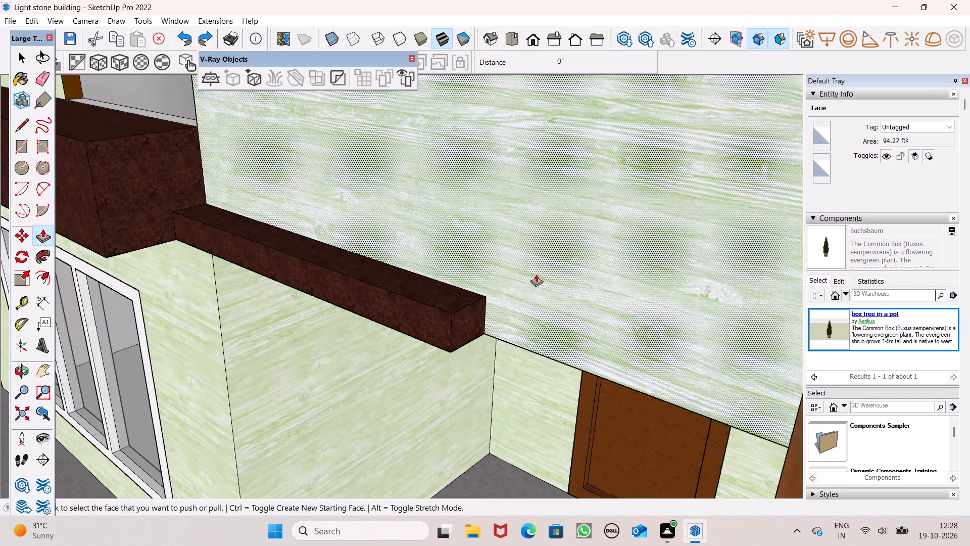
{"action": "scroll", "coordinate": [536, 274], "scroll_direction": "down", "scroll_amount": 9}
{"action": "middle_click_drag", "start_coordinate": [525, 307], "coordinate": [733, 253]}
{"action": "scroll", "coordinate": [687, 238], "scroll_direction": "down", "scroll_amount": 3}
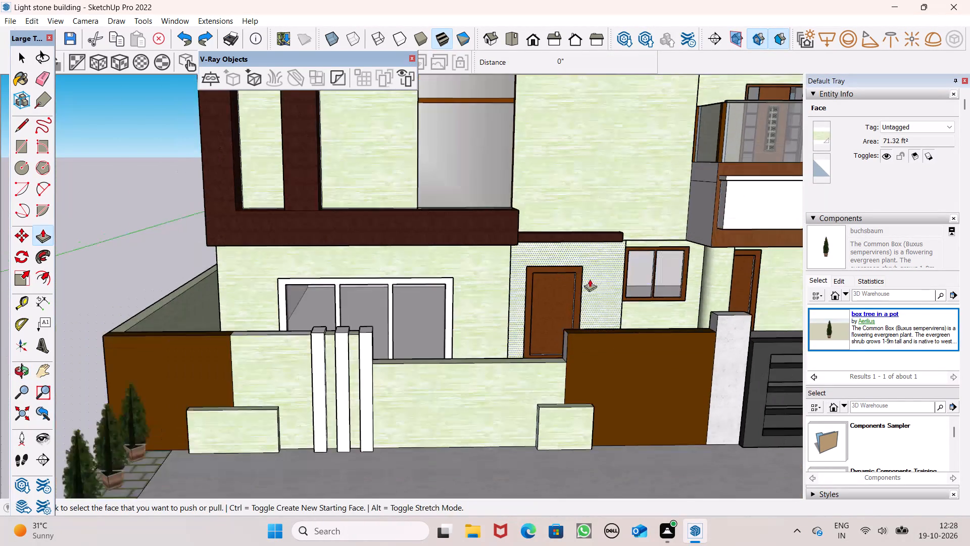
{"action": "scroll", "coordinate": [561, 289], "scroll_direction": "down", "scroll_amount": 4}
{"action": "middle_click_drag", "start_coordinate": [561, 314], "coordinate": [574, 343]}
{"action": "scroll", "coordinate": [567, 372], "scroll_direction": "down", "scroll_amount": 5}
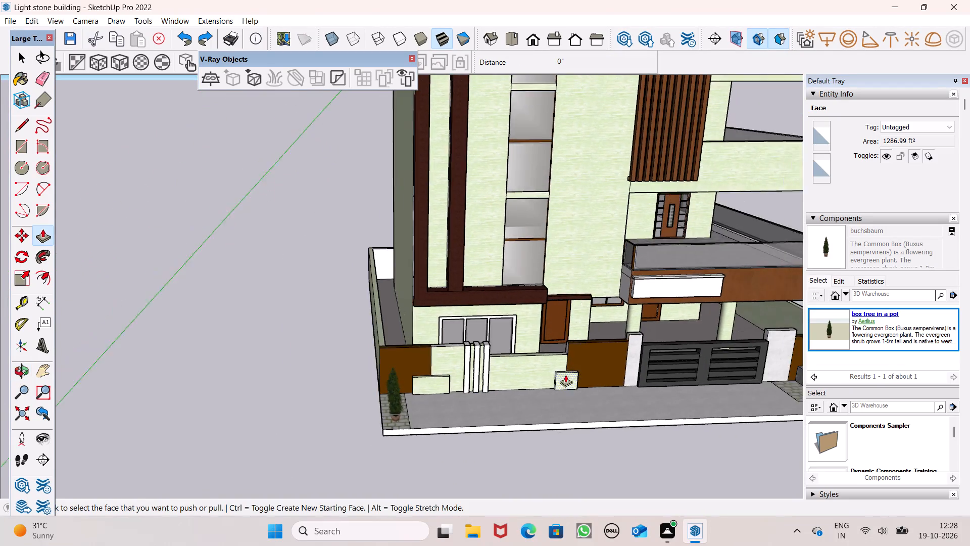
{"action": "scroll", "coordinate": [561, 356], "scroll_direction": "down", "scroll_amount": 4}
{"action": "scroll", "coordinate": [661, 276], "scroll_direction": "up", "scroll_amount": 3}
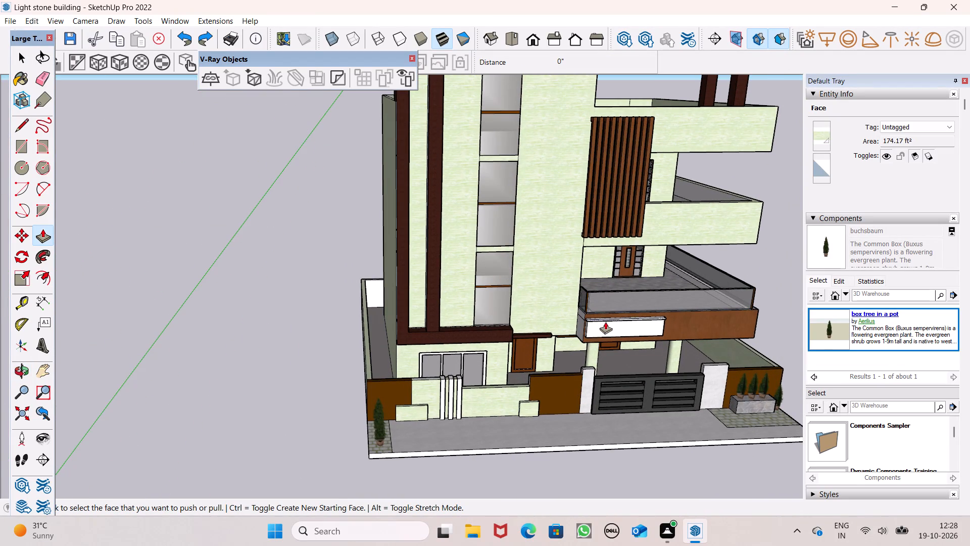
{"action": "scroll", "coordinate": [857, 315], "scroll_direction": "up", "scroll_amount": 4}
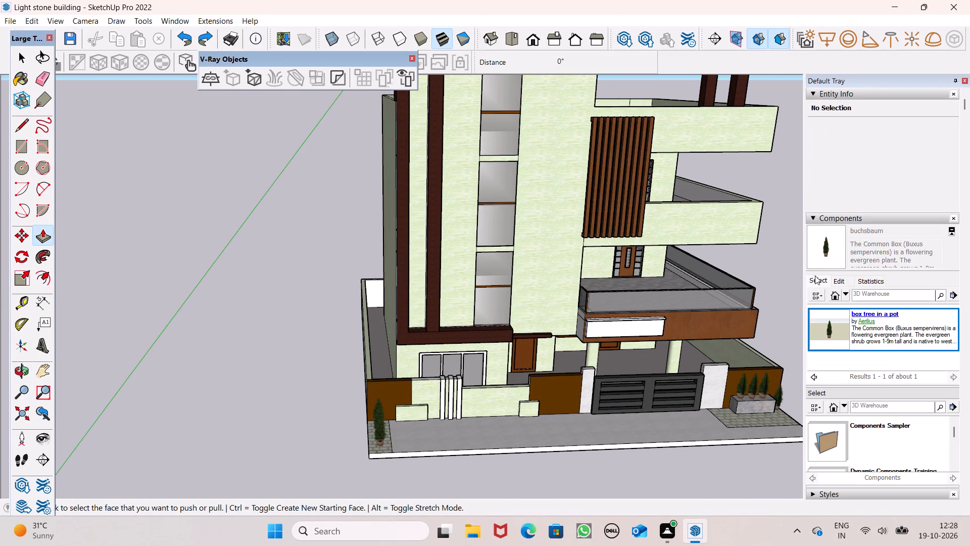
Paint the two unpainted side faces of the first-floor balcony with the Wood Veneer 01 material.
{"action": "scroll", "coordinate": [875, 330], "scroll_direction": "down", "scroll_amount": 17}
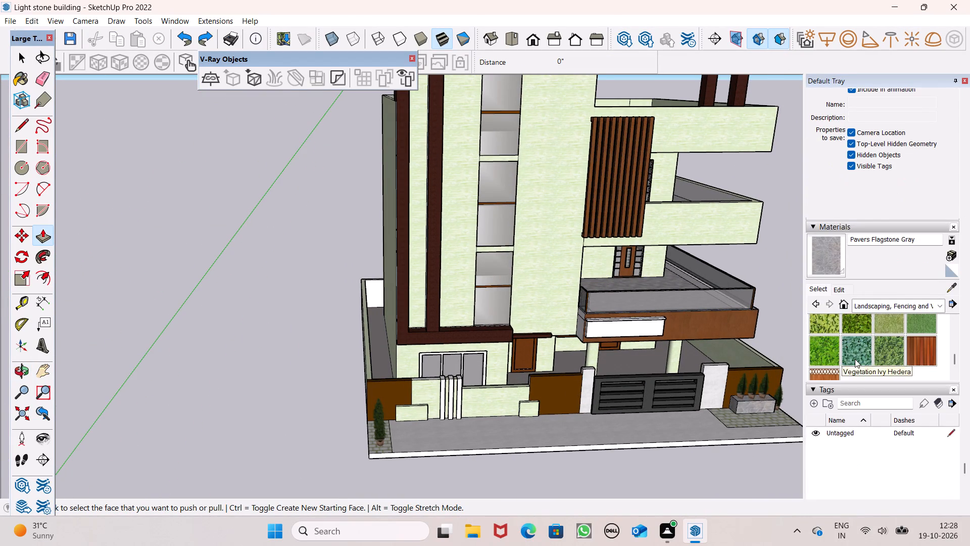
{"action": "scroll", "coordinate": [855, 361], "scroll_direction": "down", "scroll_amount": 4}
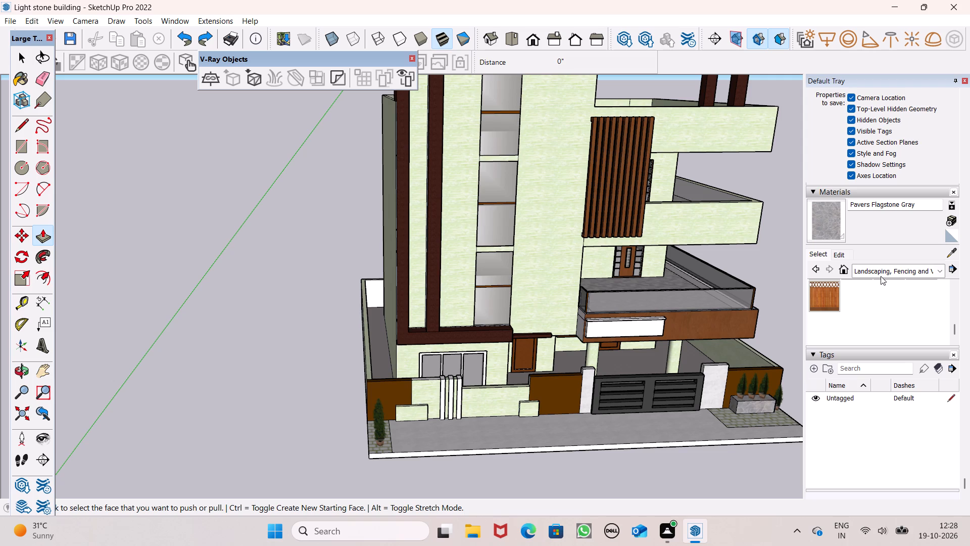
{"action": "scroll", "coordinate": [881, 276], "scroll_direction": "up", "scroll_amount": 1}
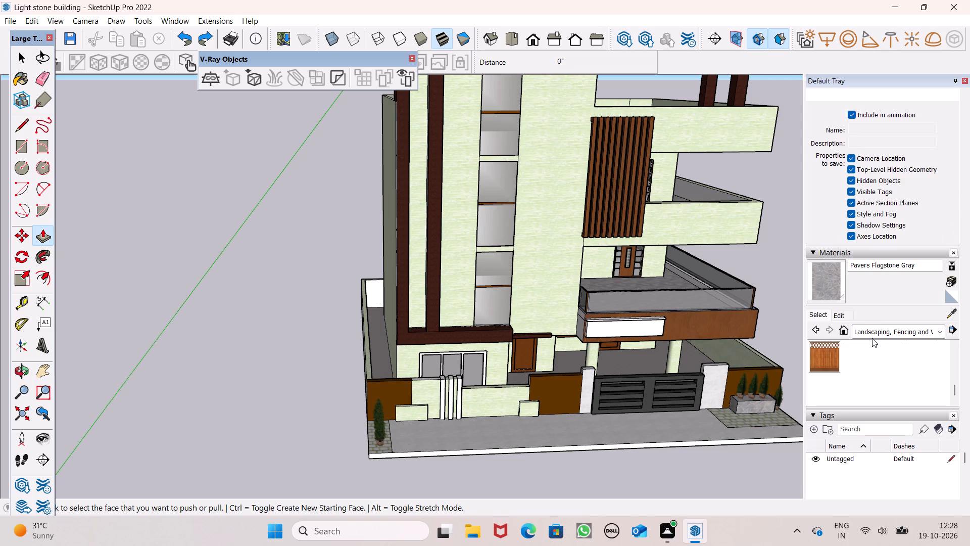
{"action": "left_click", "coordinate": [870, 331]}
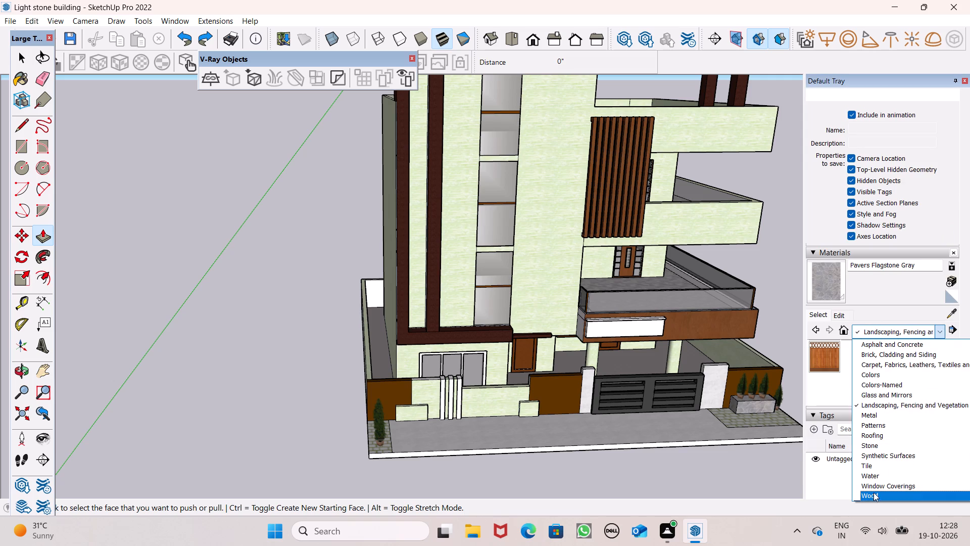
{"action": "left_click", "coordinate": [871, 498]}
{"action": "scroll", "coordinate": [894, 391], "scroll_direction": "down", "scroll_amount": 3}
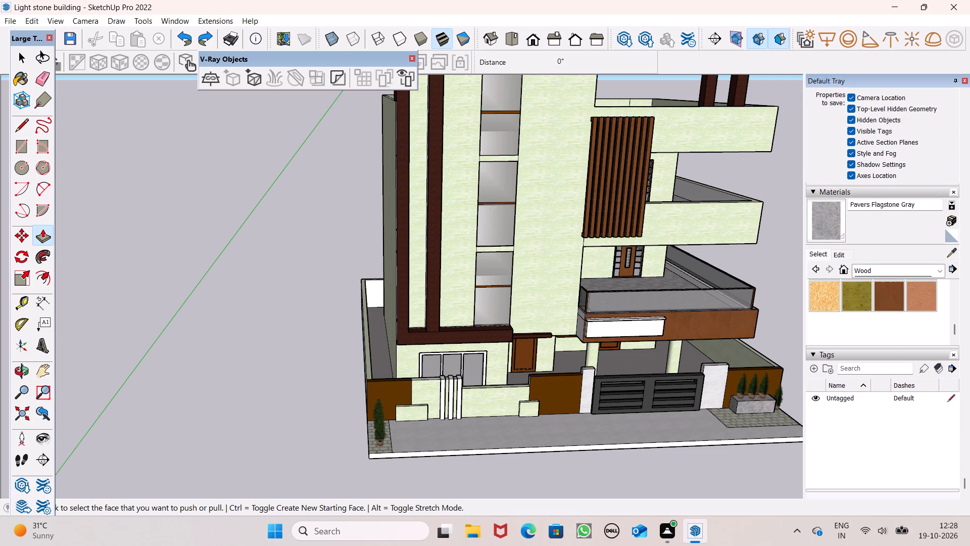
{"action": "left_click", "coordinate": [892, 296]}
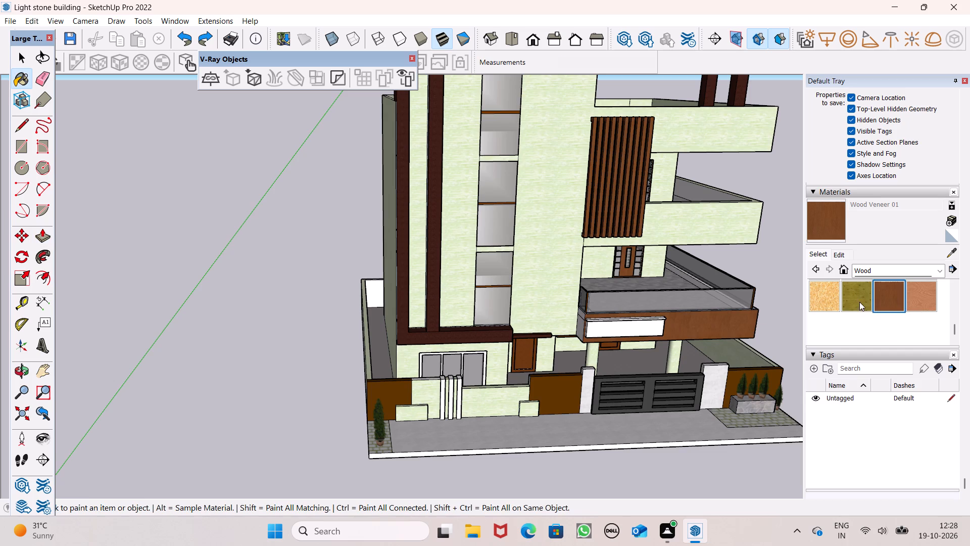
{"action": "scroll", "coordinate": [603, 338], "scroll_direction": "up", "scroll_amount": 6}
{"action": "middle_click_drag", "start_coordinate": [614, 356], "coordinate": [742, 343]}
{"action": "scroll", "coordinate": [638, 285], "scroll_direction": "up", "scroll_amount": 6}
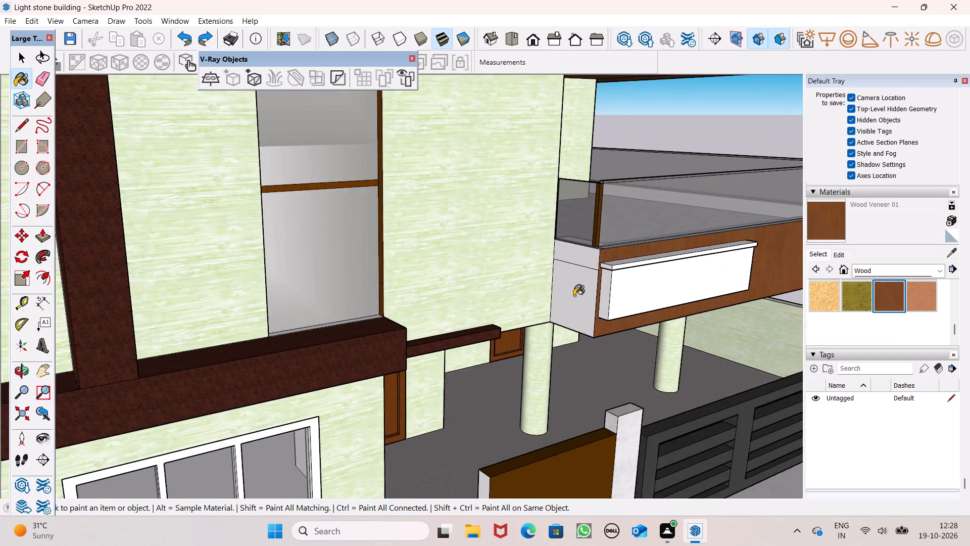
{"action": "scroll", "coordinate": [574, 296], "scroll_direction": "up", "scroll_amount": 6}
{"action": "left_click", "coordinate": [583, 228]}
{"action": "left_click", "coordinate": [592, 292]}
Examine the painted balcony side, its underside and the house front from below and above.
{"action": "scroll", "coordinate": [609, 307], "scroll_direction": "up", "scroll_amount": 7}
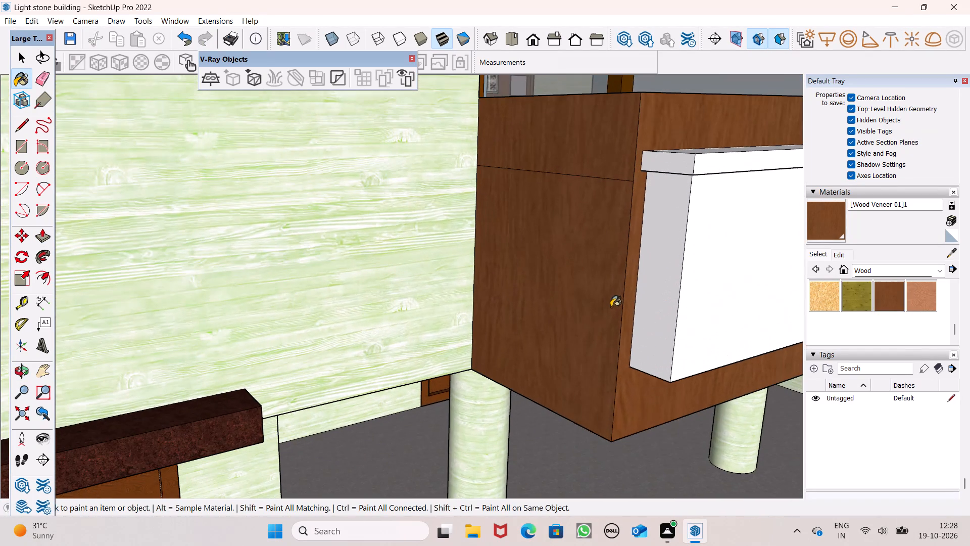
{"action": "scroll", "coordinate": [530, 238], "scroll_direction": "down", "scroll_amount": 4}
{"action": "middle_click_drag", "start_coordinate": [601, 284], "coordinate": [591, 42]}
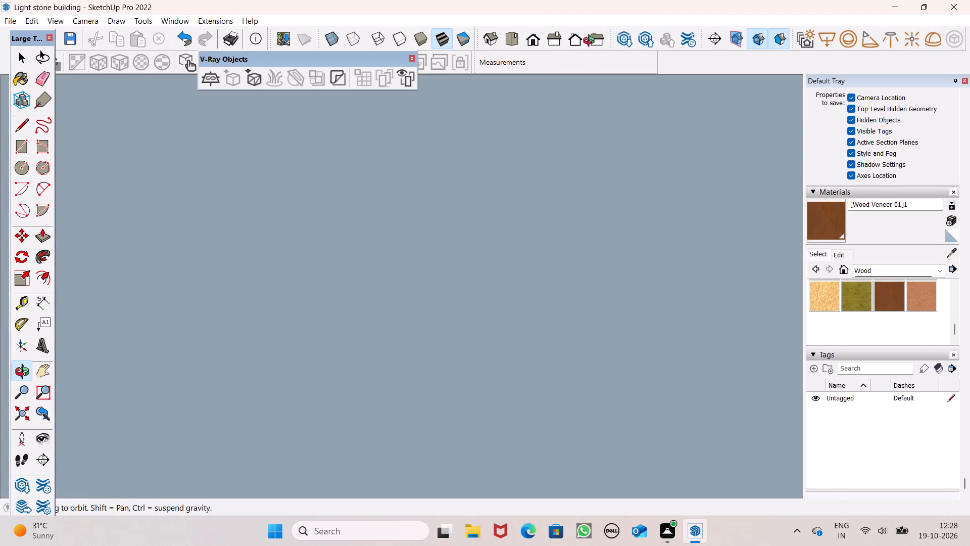
{"action": "middle_click_drag", "start_coordinate": [591, 42], "coordinate": [511, 179]}
{"action": "scroll", "coordinate": [477, 135], "scroll_direction": "up", "scroll_amount": 1}
{"action": "scroll", "coordinate": [468, 136], "scroll_direction": "down", "scroll_amount": 6}
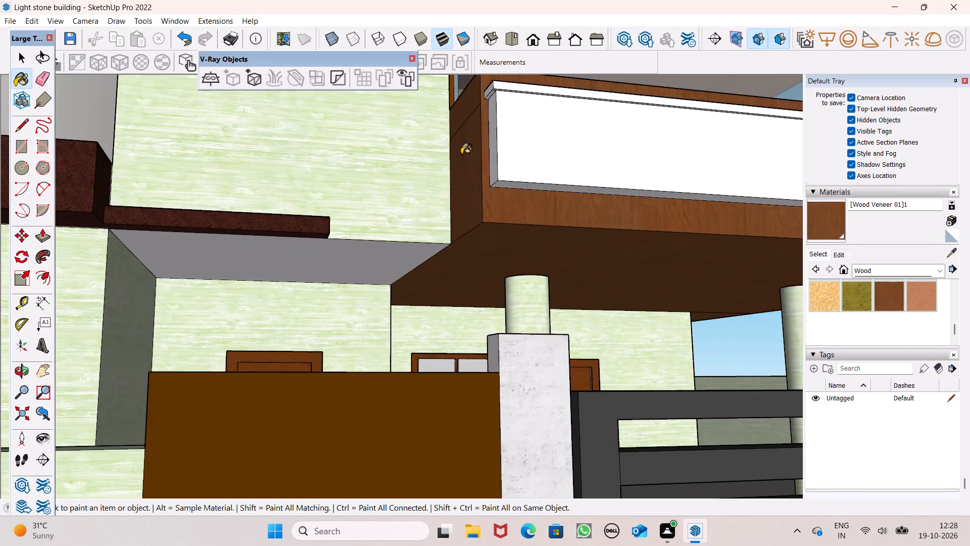
{"action": "scroll", "coordinate": [461, 161], "scroll_direction": "down", "scroll_amount": 13}
{"action": "middle_click_drag", "start_coordinate": [483, 212], "coordinate": [377, 405]}
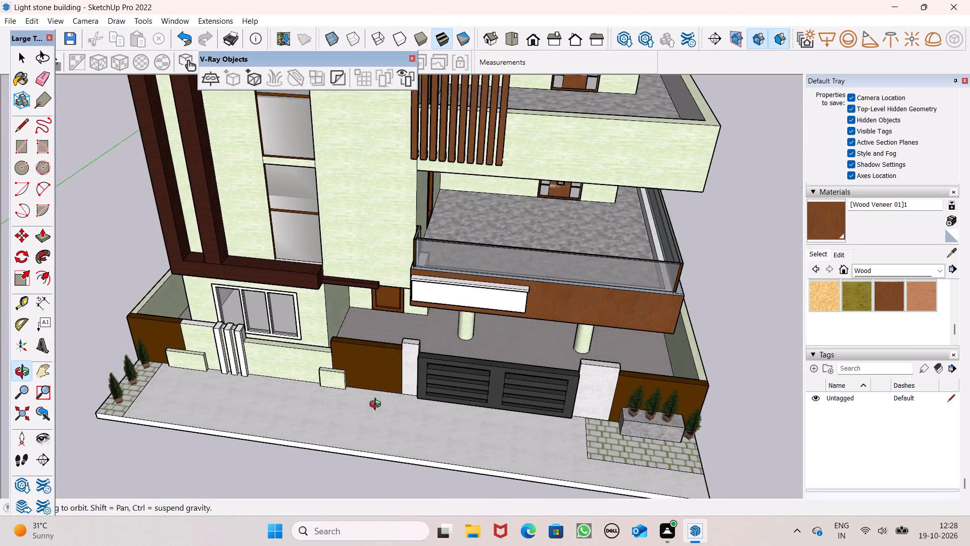
{"action": "middle_click_drag", "start_coordinate": [377, 405], "coordinate": [399, 369]}
{"action": "scroll", "coordinate": [422, 344], "scroll_direction": "up", "scroll_amount": 1}
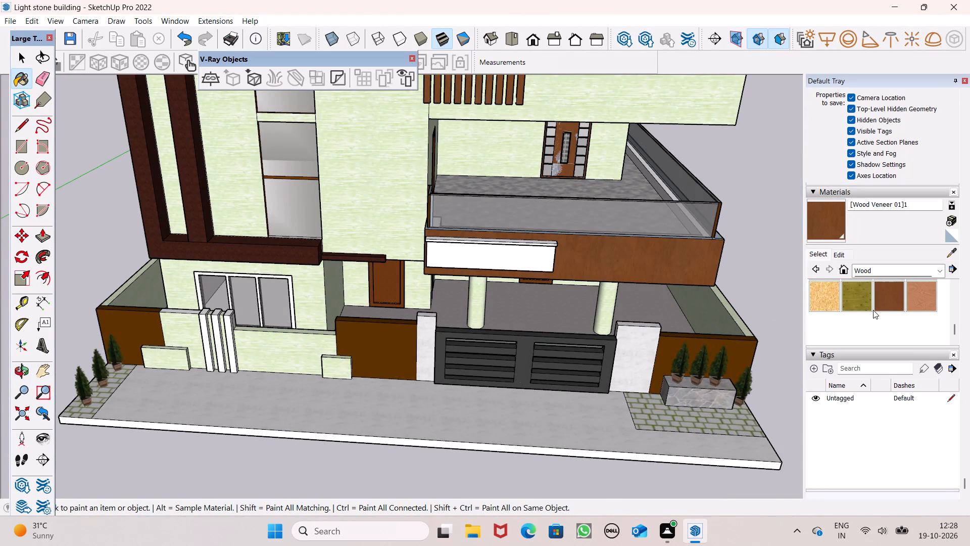
Paint the unpainted overhang underside above the ground-floor door with the Wood Lumber ButtJoined material.
{"action": "scroll", "coordinate": [875, 311], "scroll_direction": "up", "scroll_amount": 1}
{"action": "left_click", "coordinate": [927, 326]}
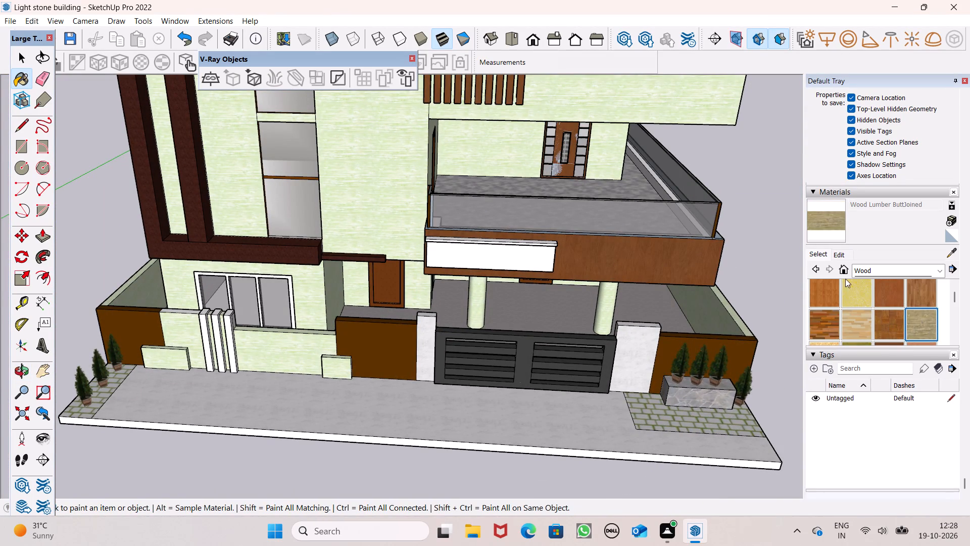
{"action": "scroll", "coordinate": [490, 254], "scroll_direction": "up", "scroll_amount": 11}
{"action": "middle_click_drag", "start_coordinate": [358, 272], "coordinate": [381, 48]}
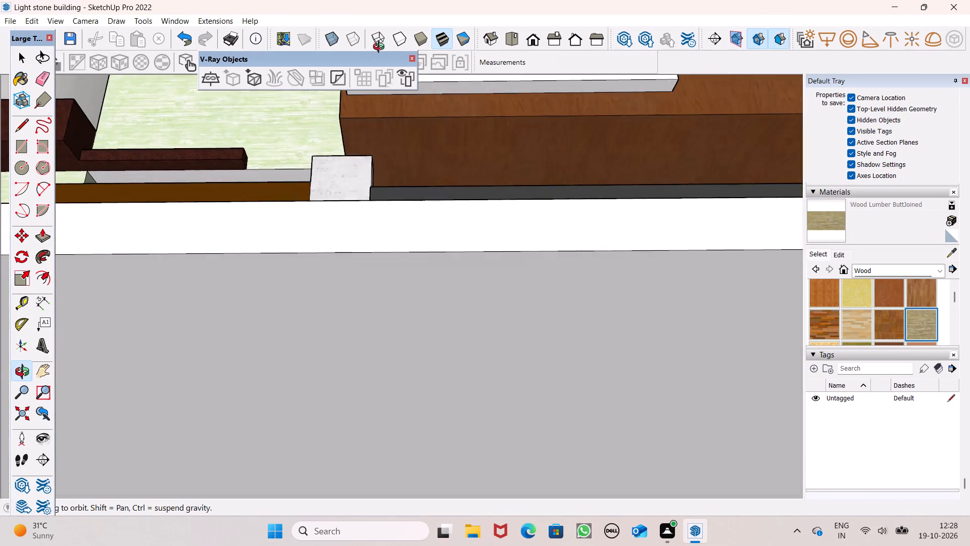
{"action": "middle_click_drag", "start_coordinate": [381, 48], "coordinate": [372, 82]}
{"action": "scroll", "coordinate": [272, 168], "scroll_direction": "up", "scroll_amount": 6}
{"action": "left_click", "coordinate": [262, 200]}
{"action": "scroll", "coordinate": [267, 201], "scroll_direction": "up", "scroll_amount": 7}
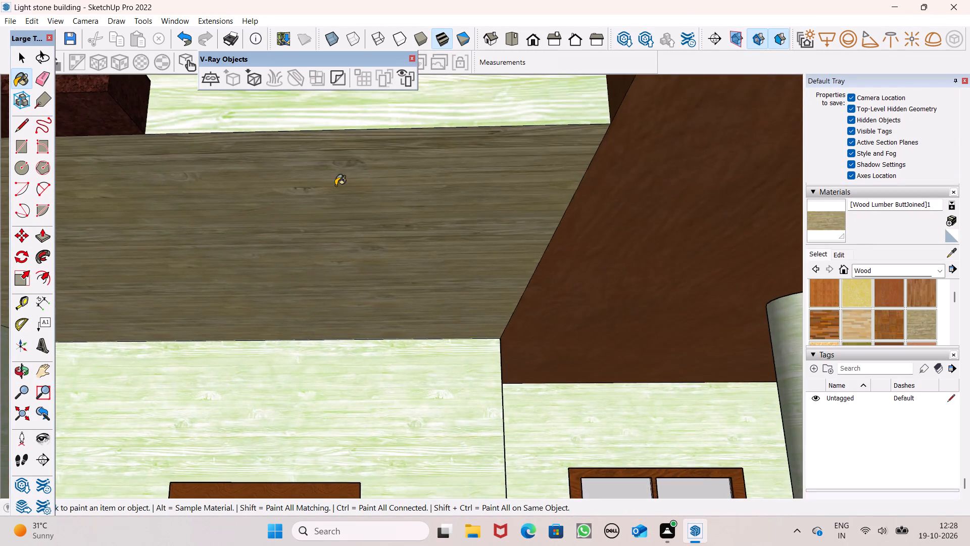
{"action": "scroll", "coordinate": [335, 186], "scroll_direction": "up", "scroll_amount": 7}
{"action": "scroll", "coordinate": [418, 196], "scroll_direction": "down", "scroll_amount": 11}
Adjust the colour of the Wood Lumber ButtJoined material by setting its red value to 154.
{"action": "middle_click_drag", "start_coordinate": [443, 248], "coordinate": [444, 276]}
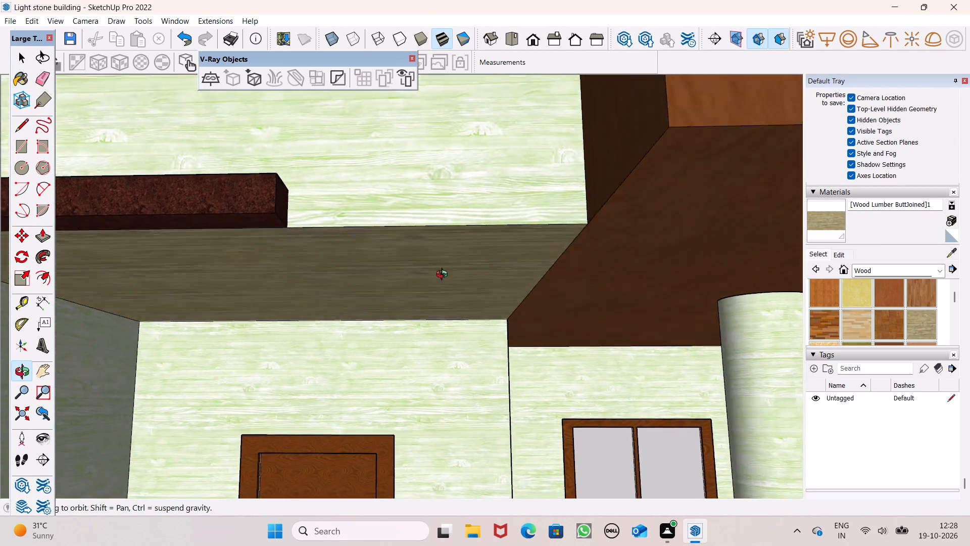
{"action": "middle_click_drag", "start_coordinate": [444, 276], "coordinate": [467, 226]}
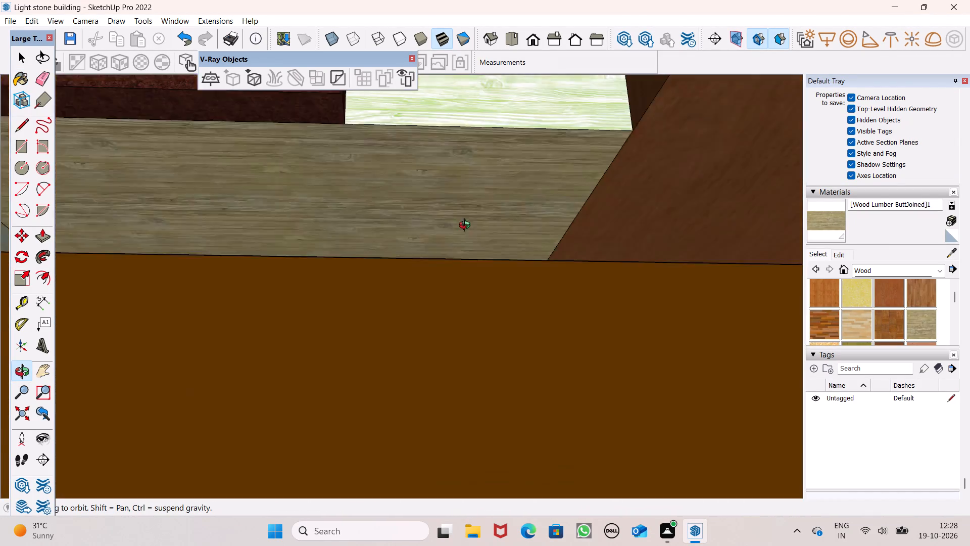
{"action": "middle_click_drag", "start_coordinate": [467, 226], "coordinate": [450, 248]}
{"action": "scroll", "coordinate": [445, 234], "scroll_direction": "up", "scroll_amount": 14}
{"action": "middle_click_drag", "start_coordinate": [444, 214], "coordinate": [446, 153]}
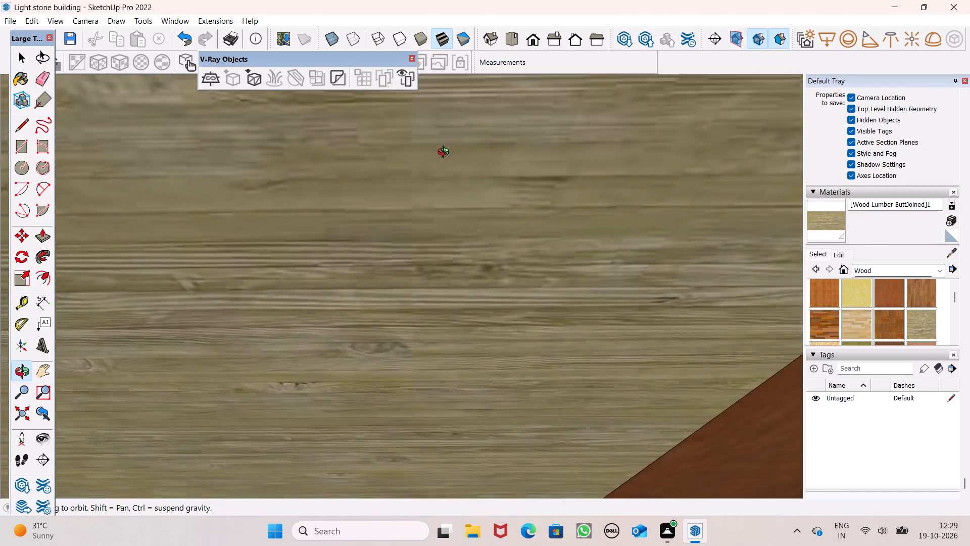
{"action": "middle_click_drag", "start_coordinate": [446, 153], "coordinate": [459, 89]}
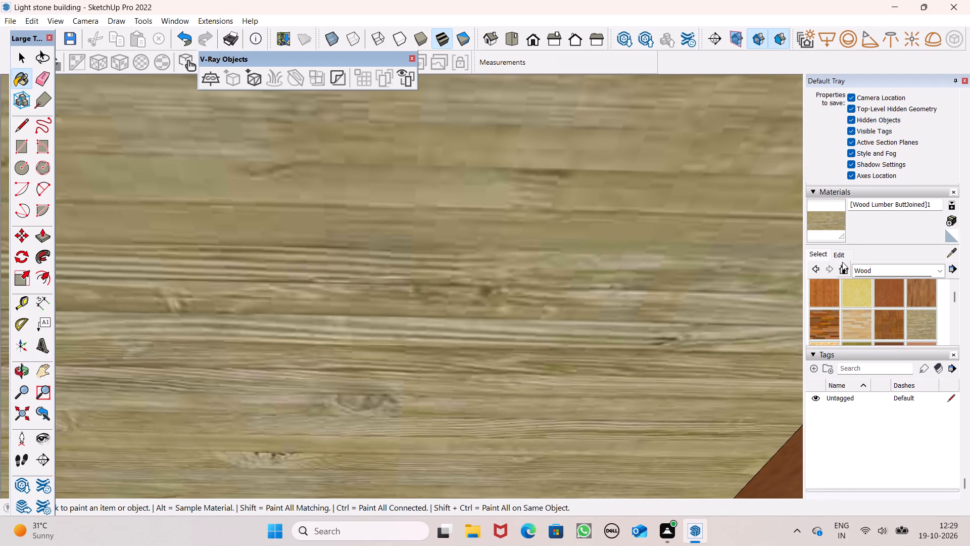
{"action": "left_click", "coordinate": [840, 257]}
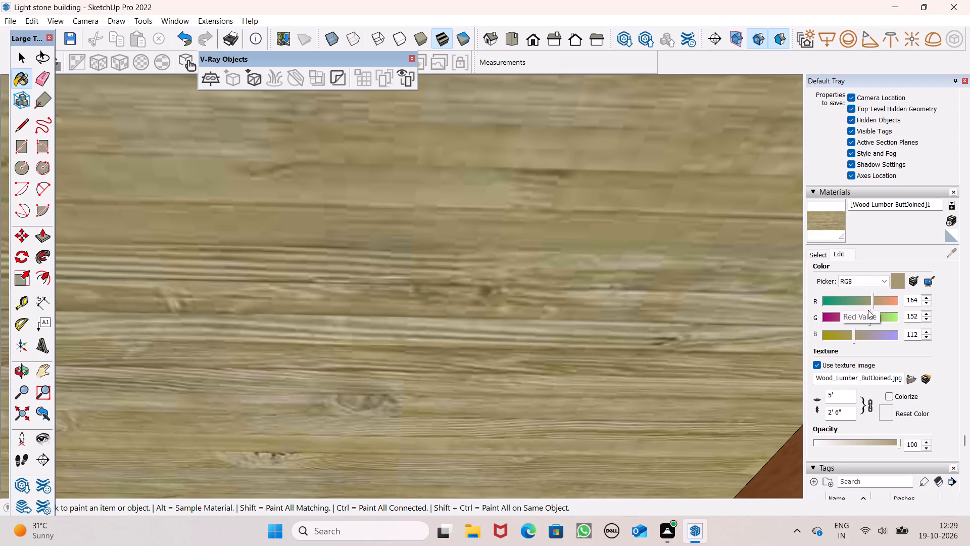
{"action": "left_click_drag", "start_coordinate": [872, 306], "coordinate": [867, 309]}
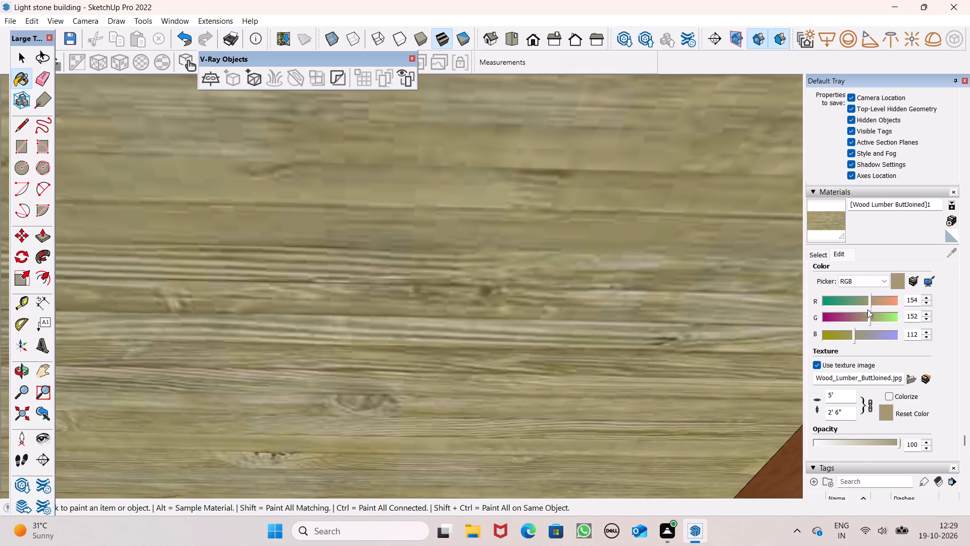
{"action": "left_click_drag", "start_coordinate": [867, 309], "coordinate": [865, 306]}
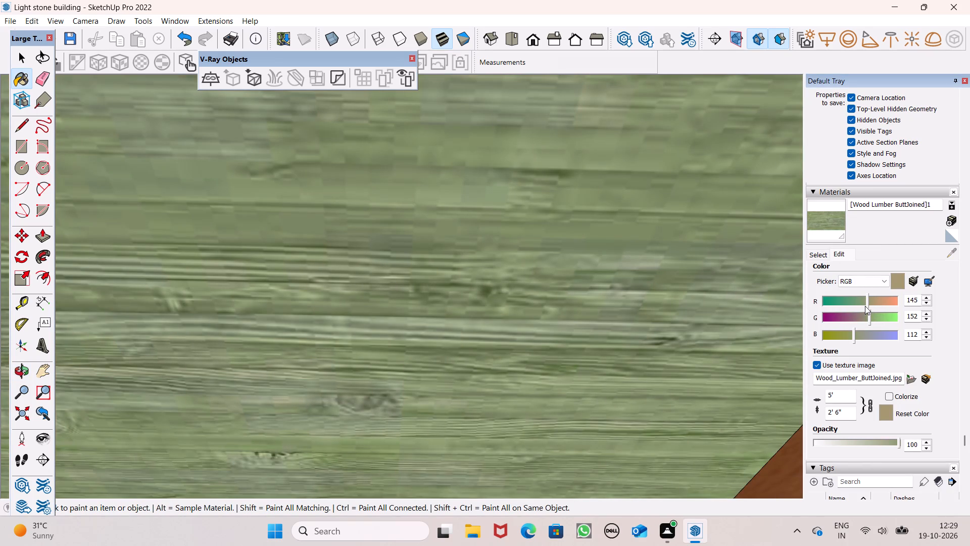
{"action": "left_click_drag", "start_coordinate": [865, 306], "coordinate": [861, 306]}
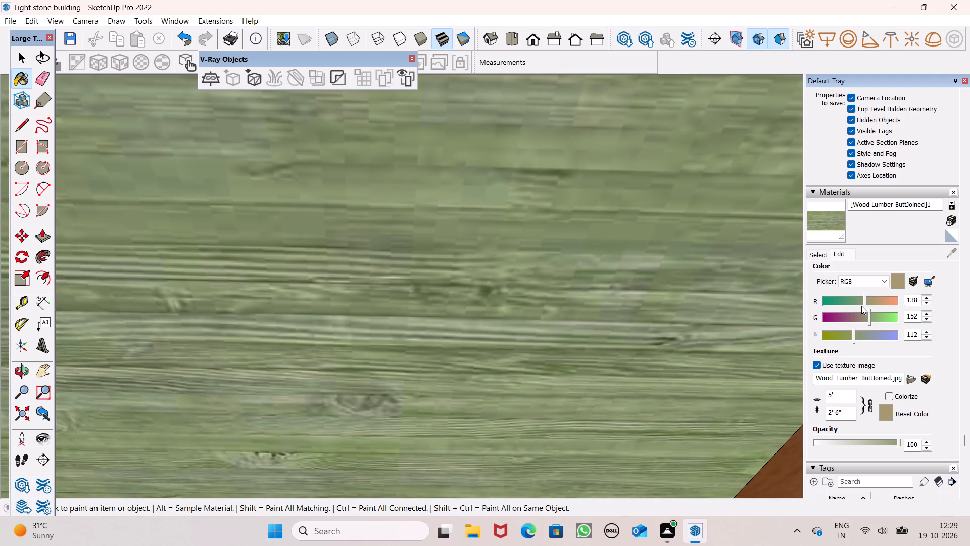
{"action": "left_click_drag", "start_coordinate": [861, 306], "coordinate": [866, 304]}
{"action": "double_click", "coordinate": [866, 304]}
Paint the white inner face of the rear compound wall with the edited Wood Lumber ButtJoined material.
{"action": "scroll", "coordinate": [555, 239], "scroll_direction": "down", "scroll_amount": 19}
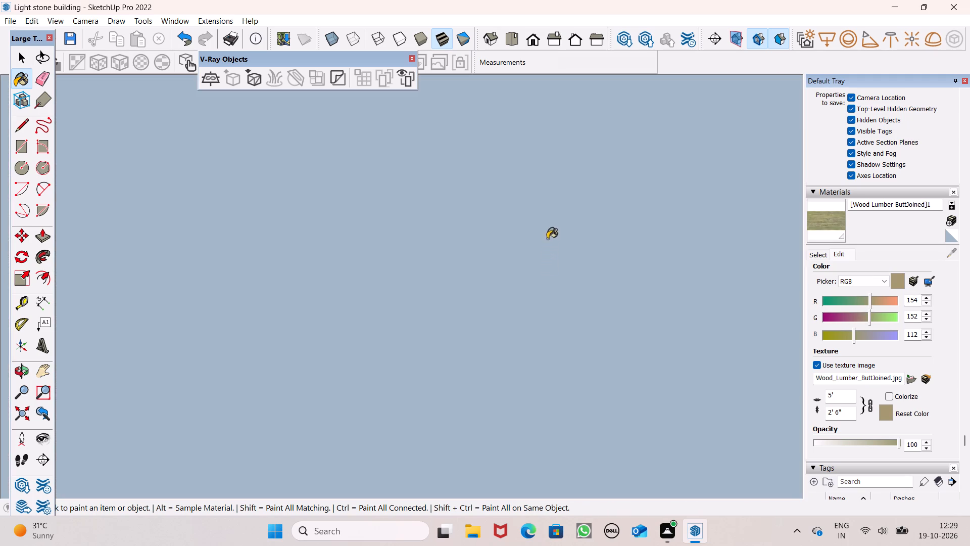
{"action": "scroll", "coordinate": [550, 246], "scroll_direction": "down", "scroll_amount": 6}
{"action": "left_click", "coordinate": [837, 230]}
{"action": "scroll", "coordinate": [640, 262], "scroll_direction": "down", "scroll_amount": 6}
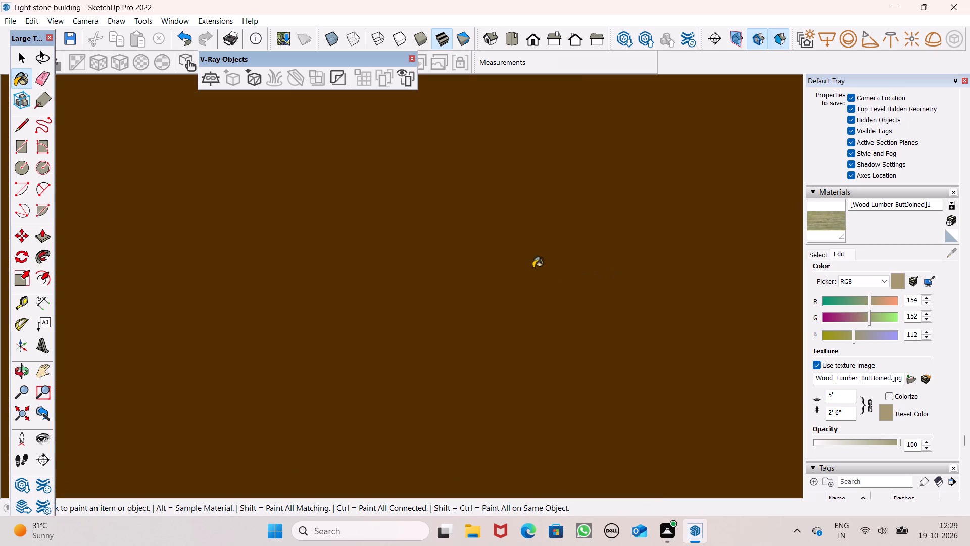
{"action": "scroll", "coordinate": [533, 268], "scroll_direction": "down", "scroll_amount": 20}
{"action": "scroll", "coordinate": [533, 268], "scroll_direction": "down", "scroll_amount": 1}
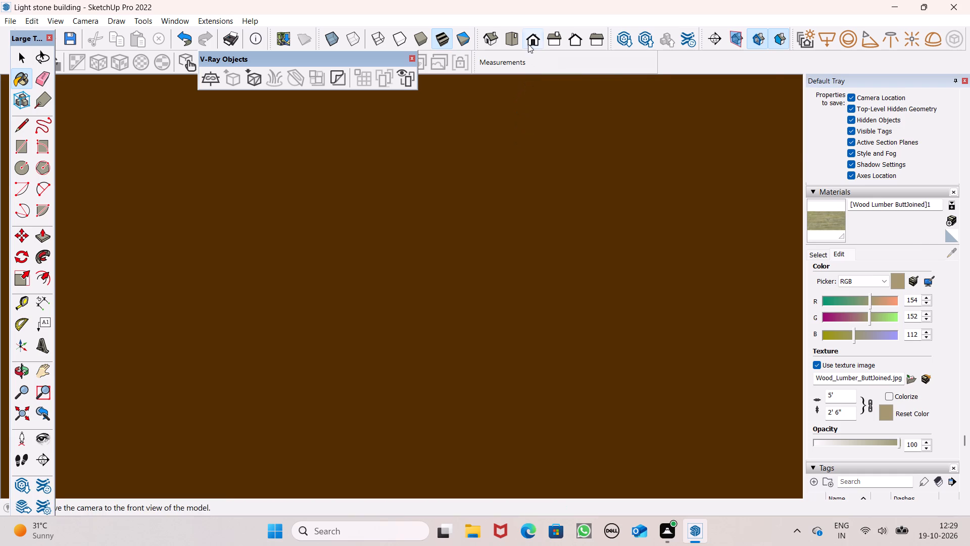
{"action": "left_click", "coordinate": [528, 44]}
{"action": "scroll", "coordinate": [527, 270], "scroll_direction": "down", "scroll_amount": 19}
{"action": "middle_click_drag", "start_coordinate": [514, 364], "coordinate": [460, 255]}
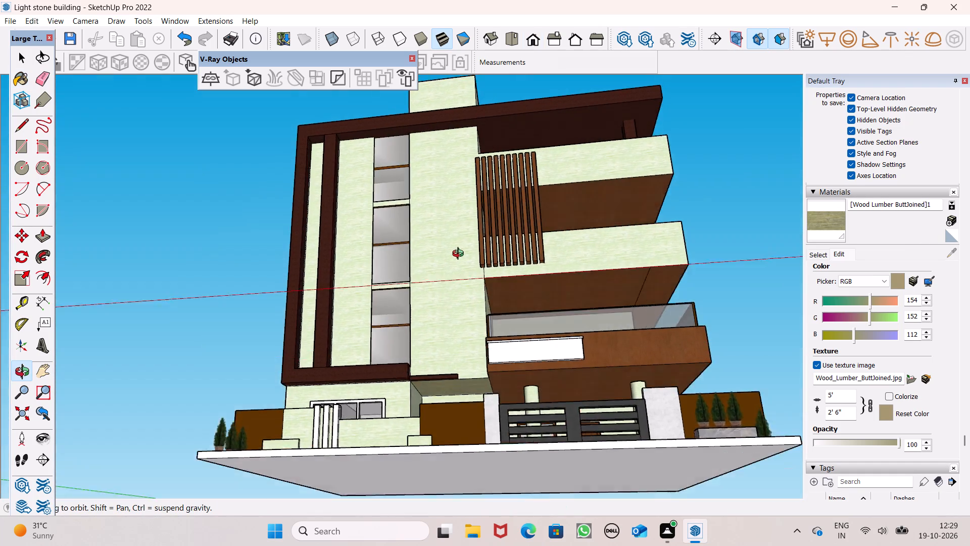
{"action": "middle_click_drag", "start_coordinate": [460, 255], "coordinate": [100, 311]}
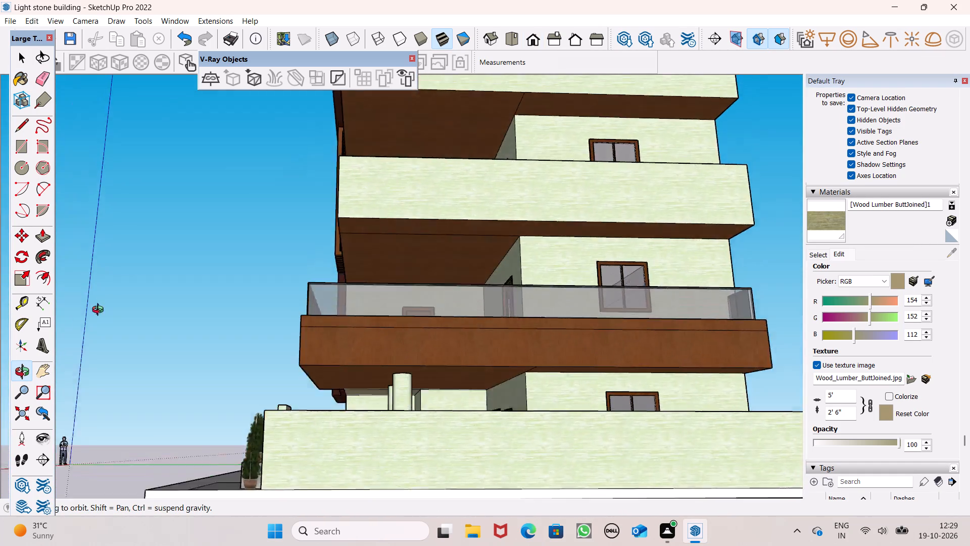
{"action": "middle_click_drag", "start_coordinate": [100, 311], "coordinate": [718, 478]}
{"action": "scroll", "coordinate": [359, 333], "scroll_direction": "up", "scroll_amount": 6}
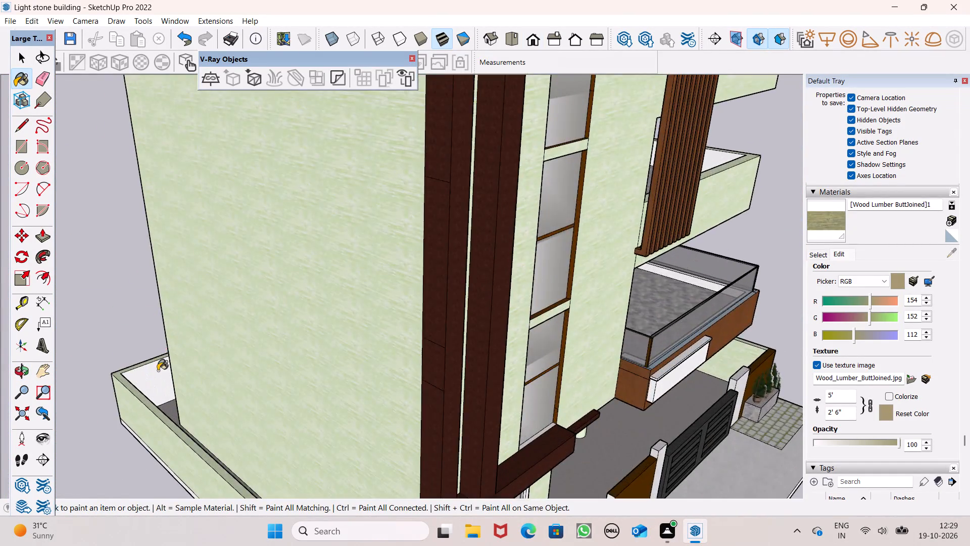
{"action": "scroll", "coordinate": [158, 378], "scroll_direction": "up", "scroll_amount": 14}
{"action": "left_click", "coordinate": [143, 368]}
{"action": "scroll", "coordinate": [140, 365], "scroll_direction": "up", "scroll_amount": 6}
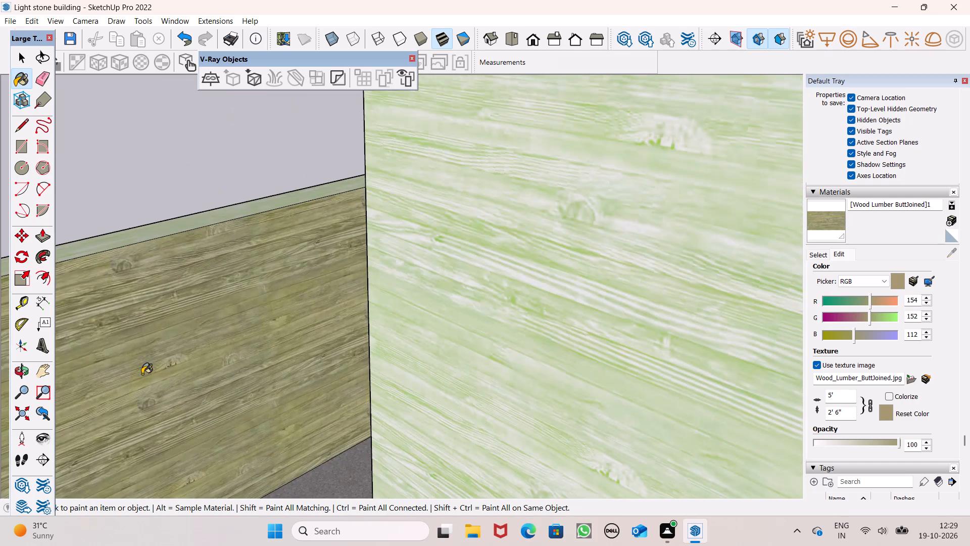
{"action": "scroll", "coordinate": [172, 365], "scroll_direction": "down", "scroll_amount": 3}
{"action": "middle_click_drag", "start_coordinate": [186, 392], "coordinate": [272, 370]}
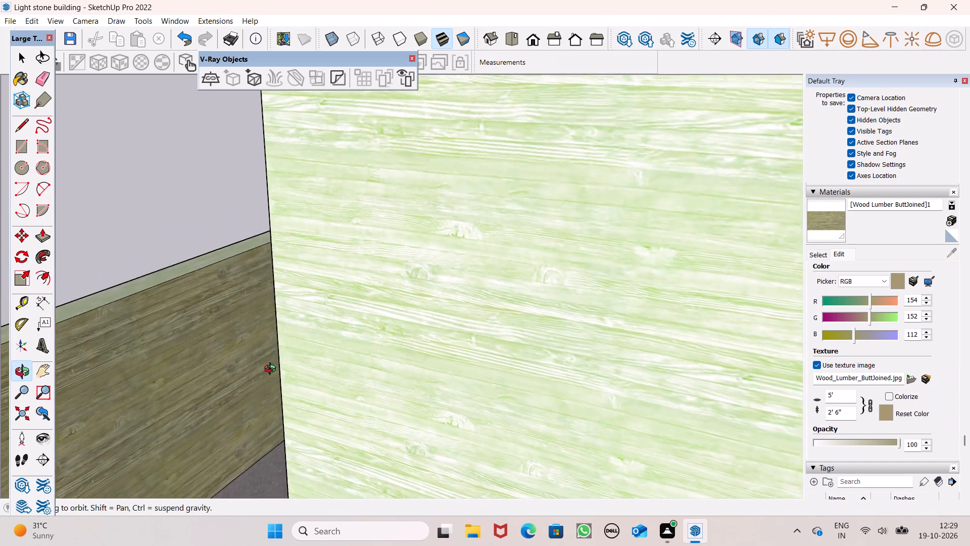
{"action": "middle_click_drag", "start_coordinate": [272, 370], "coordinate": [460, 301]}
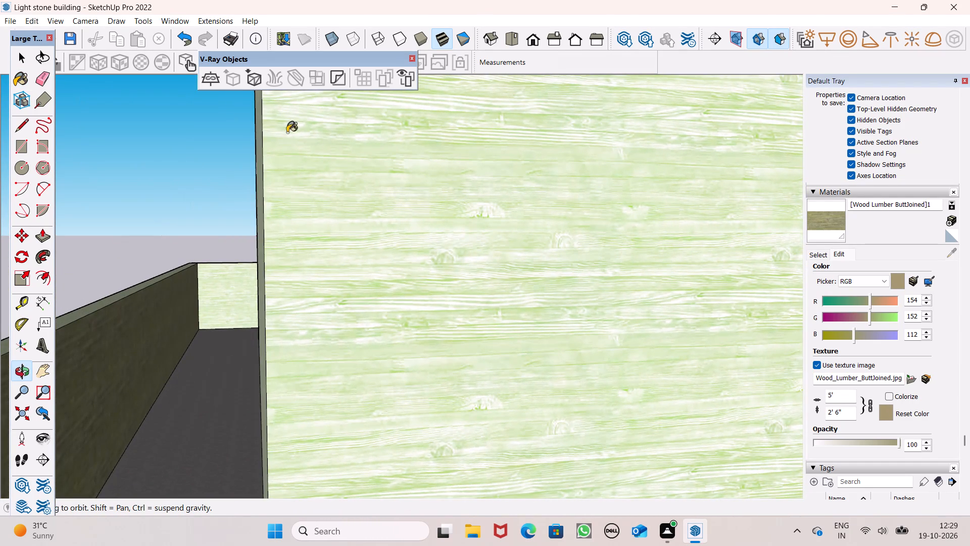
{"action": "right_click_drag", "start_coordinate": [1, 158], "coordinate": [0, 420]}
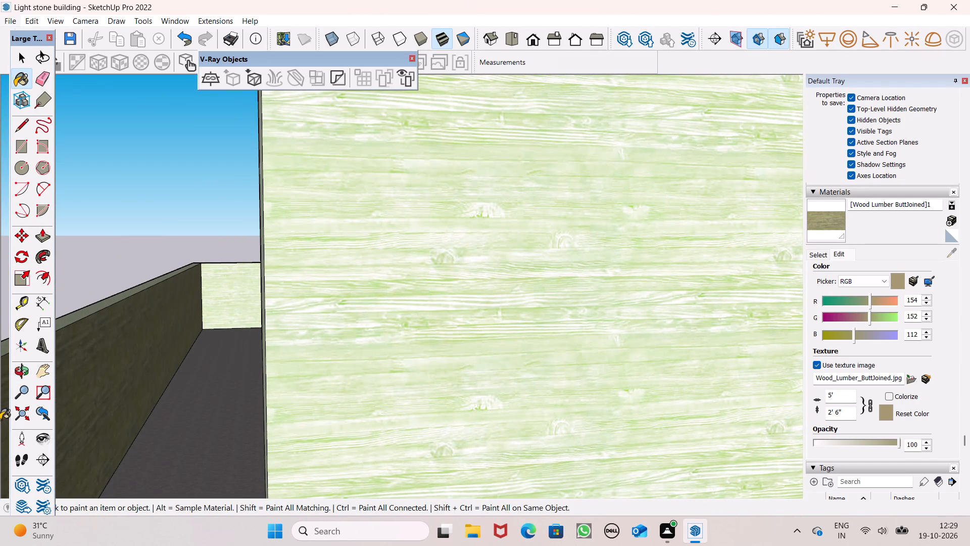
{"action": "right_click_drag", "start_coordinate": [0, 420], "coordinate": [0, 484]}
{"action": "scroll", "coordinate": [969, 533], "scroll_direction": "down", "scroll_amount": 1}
Paint the inner face of the front compound wall, on the side away from the balconies, with Wood Lumber ButtJoined.
{"action": "scroll", "coordinate": [377, 218], "scroll_direction": "down", "scroll_amount": 8}
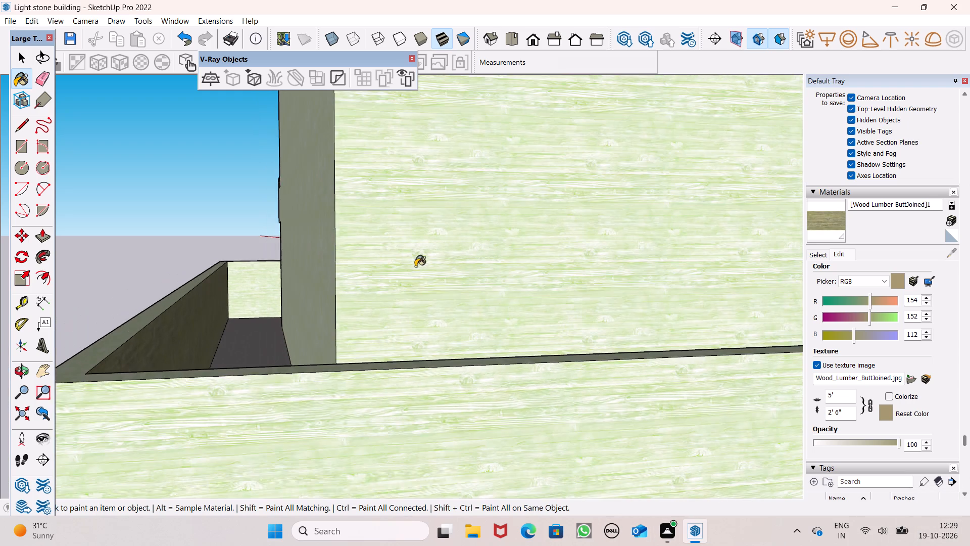
{"action": "scroll", "coordinate": [415, 266], "scroll_direction": "down", "scroll_amount": 6}
{"action": "middle_click_drag", "start_coordinate": [363, 304], "coordinate": [660, 408]}
{"action": "scroll", "coordinate": [663, 412], "scroll_direction": "up", "scroll_amount": 1}
{"action": "scroll", "coordinate": [531, 361], "scroll_direction": "down", "scroll_amount": 5}
{"action": "middle_click_drag", "start_coordinate": [495, 370], "coordinate": [679, 423]}
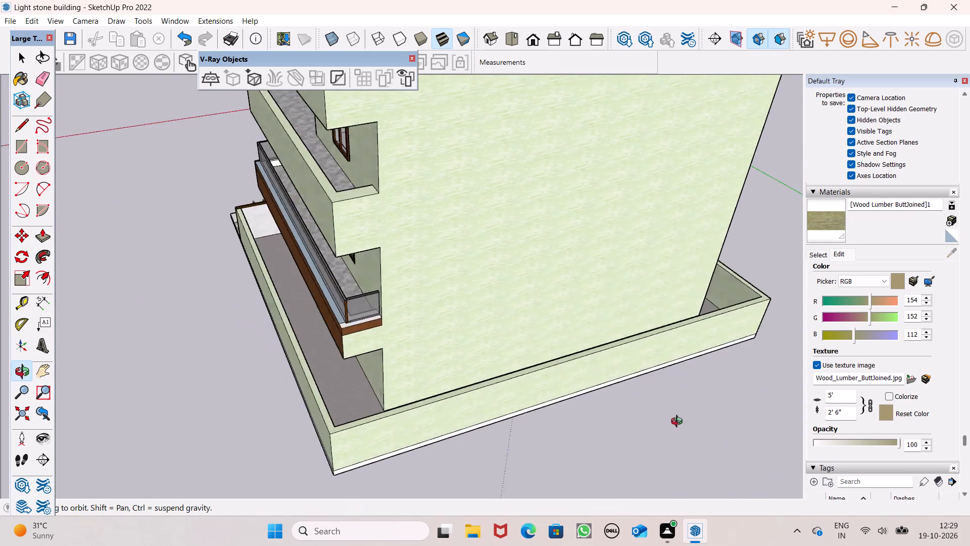
{"action": "middle_click_drag", "start_coordinate": [679, 423], "coordinate": [529, 314]}
{"action": "middle_click_drag", "start_coordinate": [765, 227], "coordinate": [641, 255]}
{"action": "scroll", "coordinate": [640, 257], "scroll_direction": "up", "scroll_amount": 4}
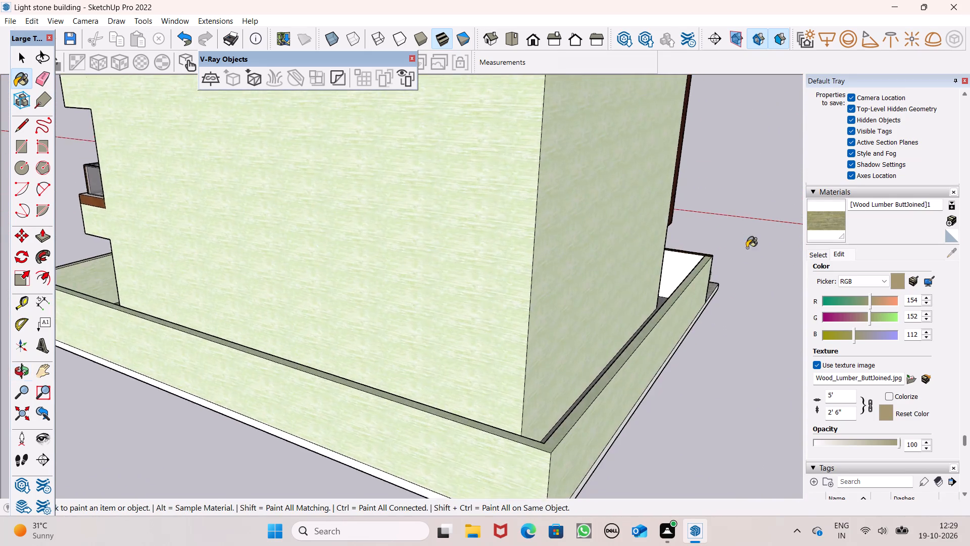
{"action": "scroll", "coordinate": [747, 248], "scroll_direction": "up", "scroll_amount": 9}
{"action": "left_click", "coordinate": [643, 267]}
Paint the white inner face of the front compound wall beside the gate, on the balcony side, with Wood Lumber ButtJoined.
{"action": "scroll", "coordinate": [664, 266], "scroll_direction": "up", "scroll_amount": 1}
{"action": "middle_click_drag", "start_coordinate": [666, 267], "coordinate": [408, 299]}
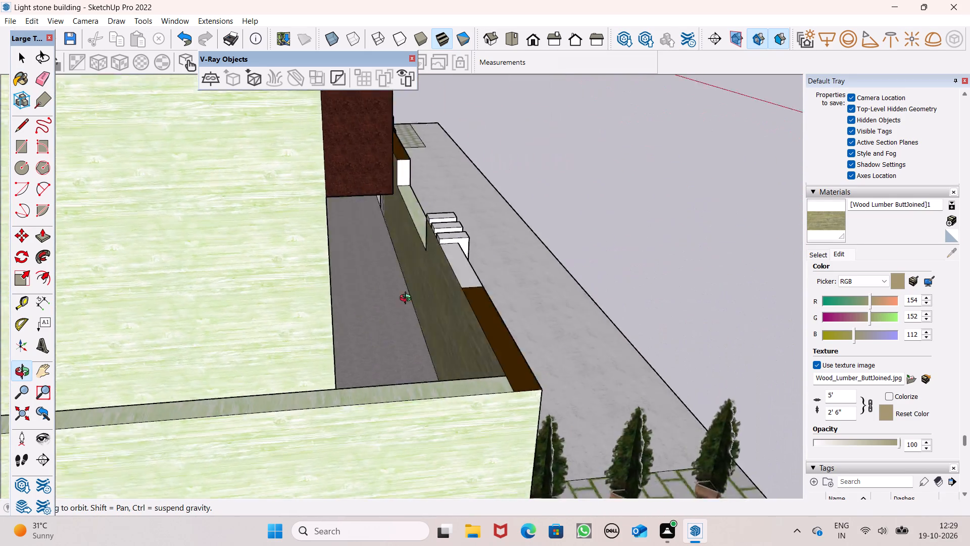
{"action": "middle_click_drag", "start_coordinate": [408, 299], "coordinate": [931, 252]}
{"action": "scroll", "coordinate": [404, 245], "scroll_direction": "down", "scroll_amount": 6}
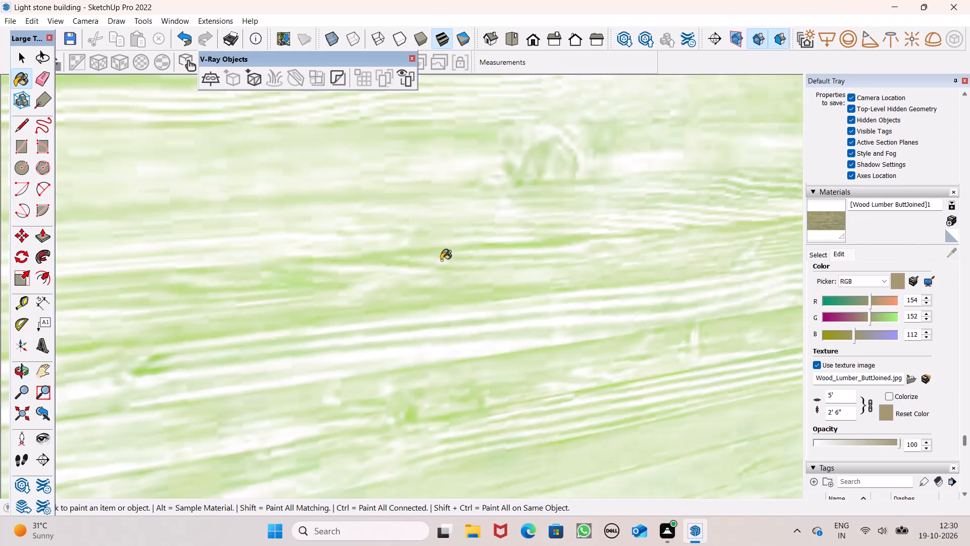
{"action": "scroll", "coordinate": [505, 188], "scroll_direction": "down", "scroll_amount": 20}
{"action": "scroll", "coordinate": [505, 188], "scroll_direction": "down", "scroll_amount": 15}
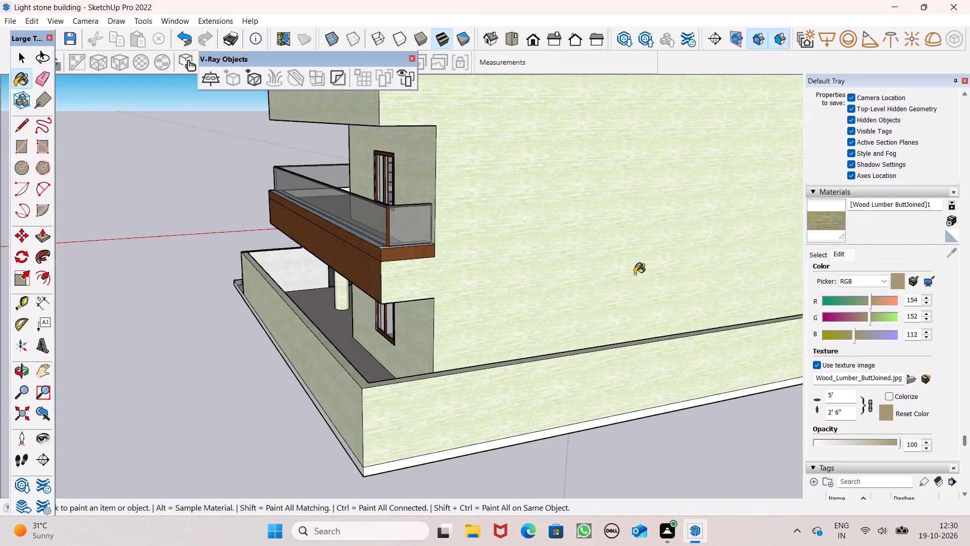
{"action": "scroll", "coordinate": [355, 276], "scroll_direction": "up", "scroll_amount": 15}
{"action": "left_click", "coordinate": [262, 250]}
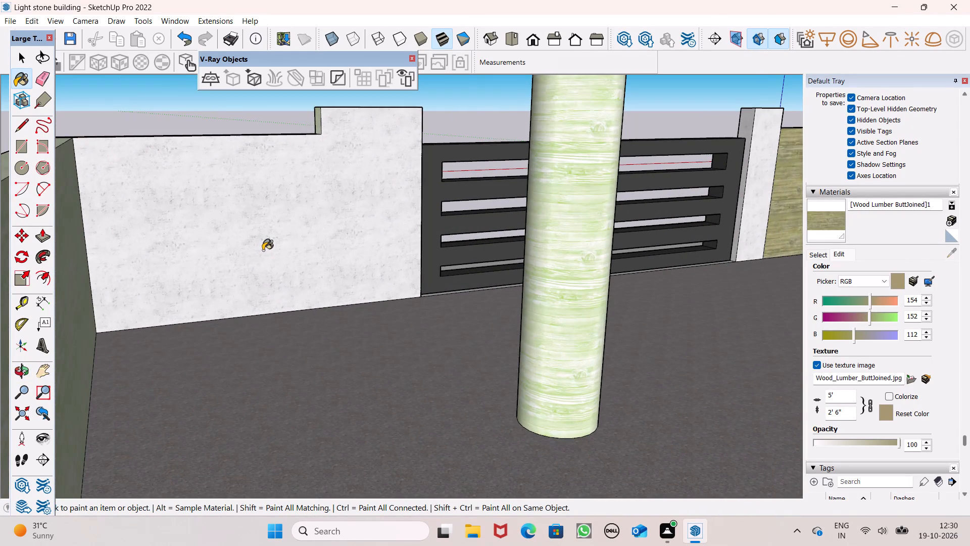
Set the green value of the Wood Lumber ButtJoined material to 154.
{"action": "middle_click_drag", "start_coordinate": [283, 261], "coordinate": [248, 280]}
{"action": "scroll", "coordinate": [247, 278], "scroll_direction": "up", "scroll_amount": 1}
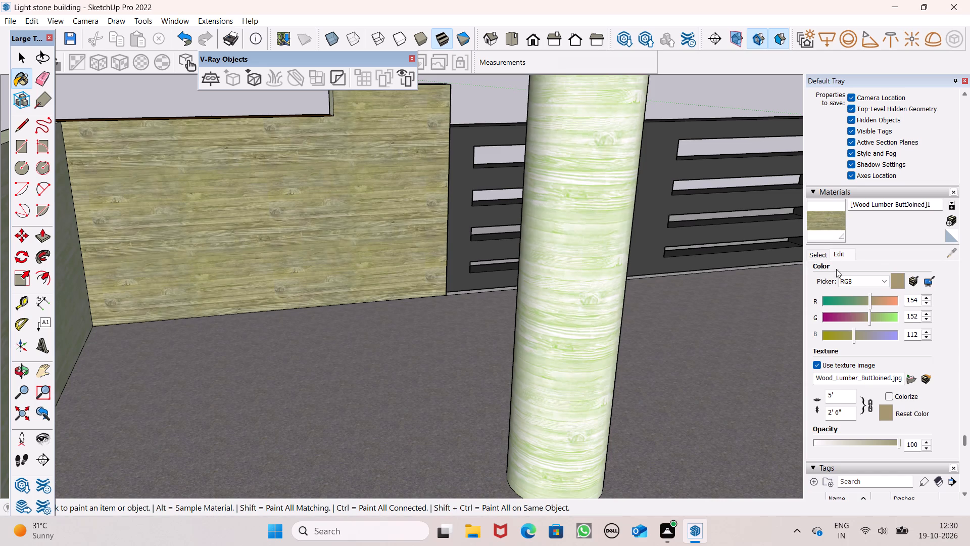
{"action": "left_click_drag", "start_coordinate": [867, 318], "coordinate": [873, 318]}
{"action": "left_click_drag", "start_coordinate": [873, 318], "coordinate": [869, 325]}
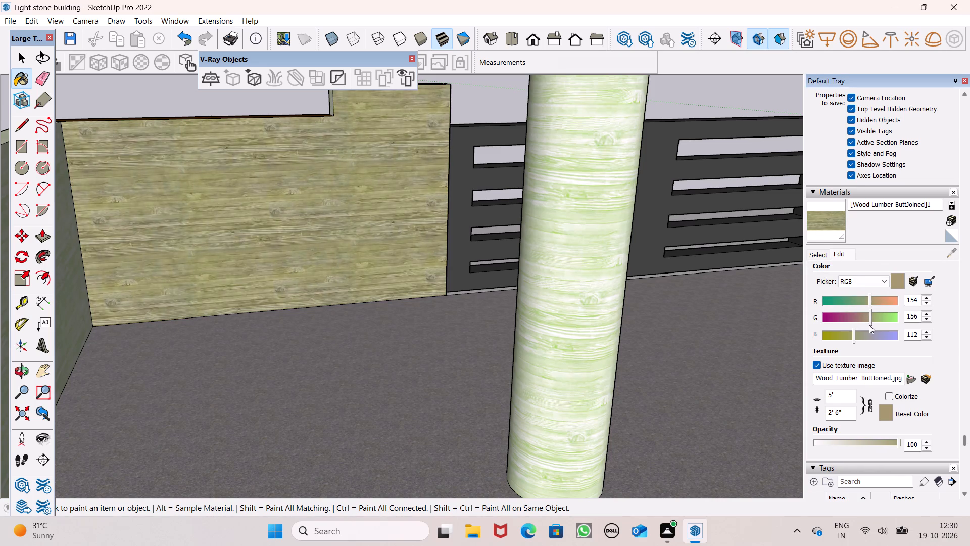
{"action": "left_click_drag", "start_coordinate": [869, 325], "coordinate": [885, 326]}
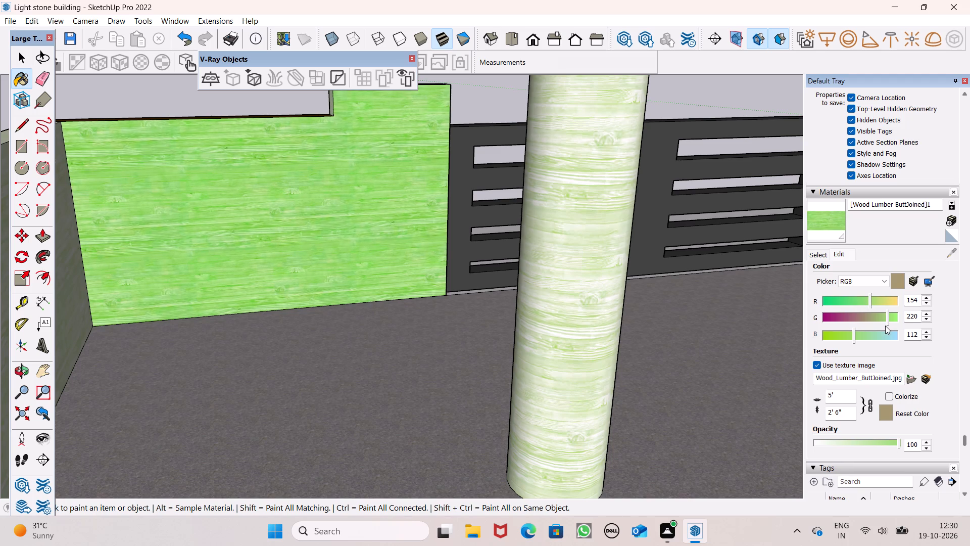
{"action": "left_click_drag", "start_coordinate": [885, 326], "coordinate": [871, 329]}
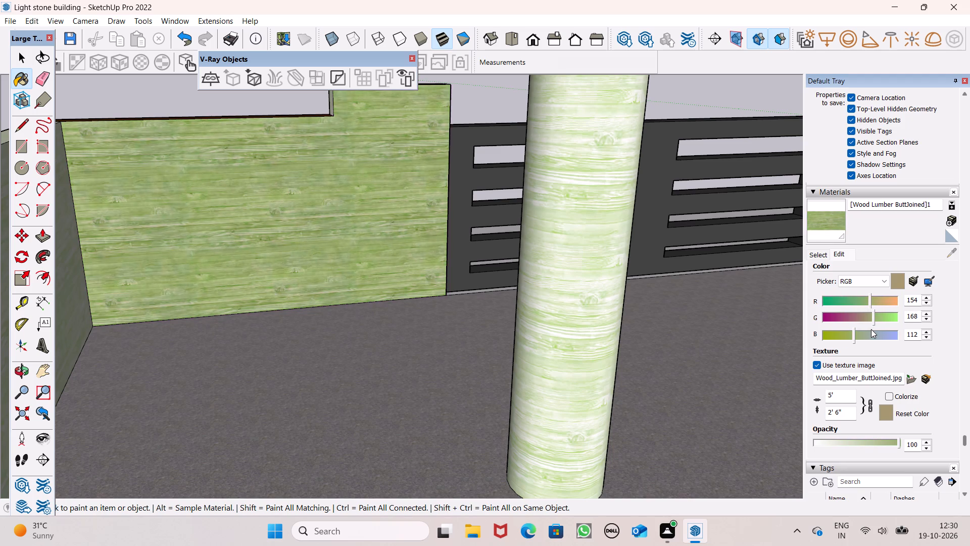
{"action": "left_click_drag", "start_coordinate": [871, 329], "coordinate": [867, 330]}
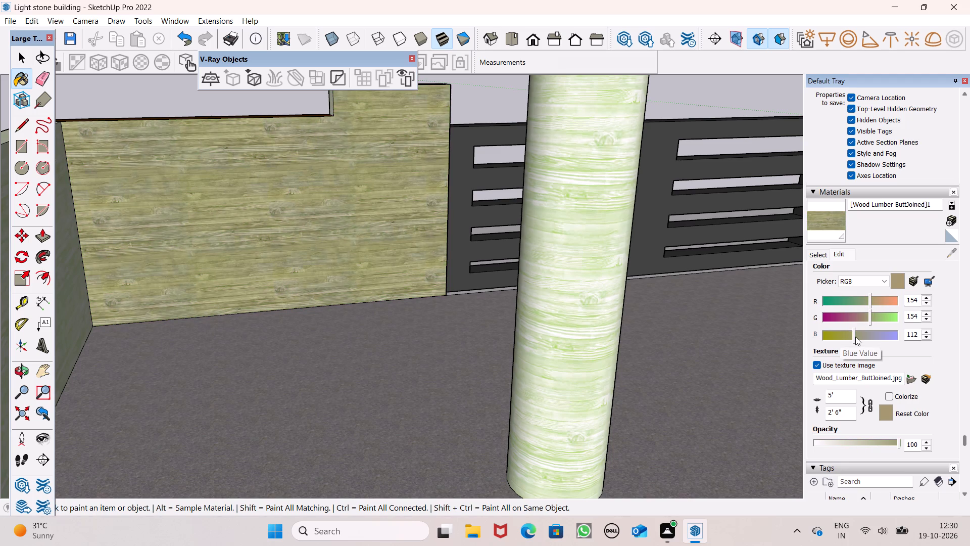
Set the blue value of the Wood Lumber ButtJoined material to 141.
{"action": "left_click_drag", "start_coordinate": [851, 334], "coordinate": [852, 339]}
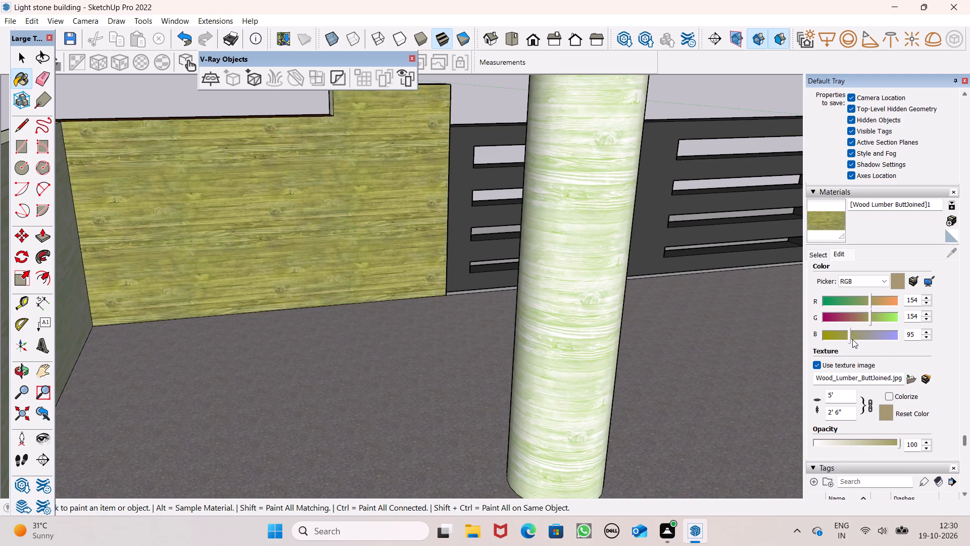
{"action": "left_click_drag", "start_coordinate": [852, 339], "coordinate": [859, 341]}
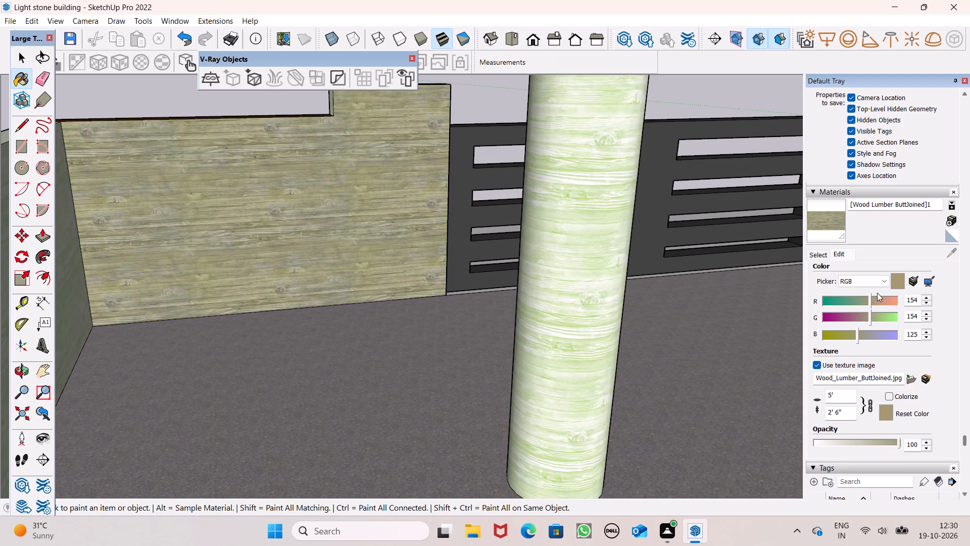
{"action": "left_click", "coordinate": [860, 333]}
Set the green value of the Wood Lumber ButtJoined material on the inner compound walls to 164.
{"action": "scroll", "coordinate": [571, 297], "scroll_direction": "down", "scroll_amount": 3}
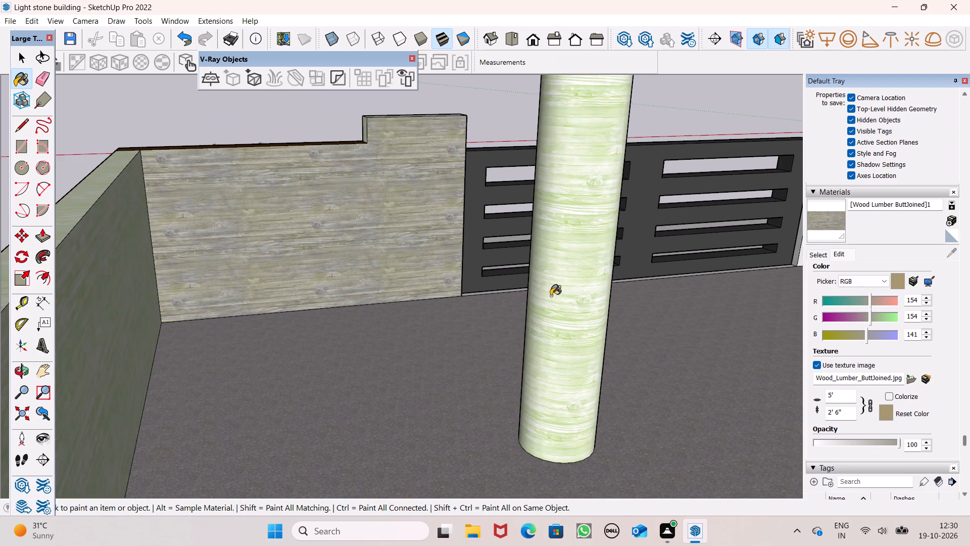
{"action": "scroll", "coordinate": [552, 290], "scroll_direction": "down", "scroll_amount": 4}
{"action": "middle_click_drag", "start_coordinate": [552, 291], "coordinate": [645, 292]}
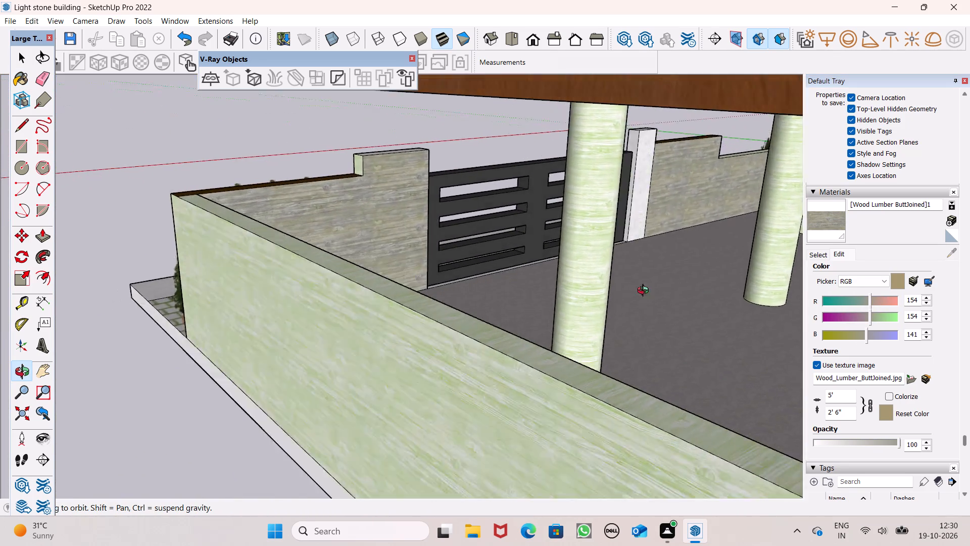
{"action": "middle_click_drag", "start_coordinate": [645, 292], "coordinate": [594, 275]}
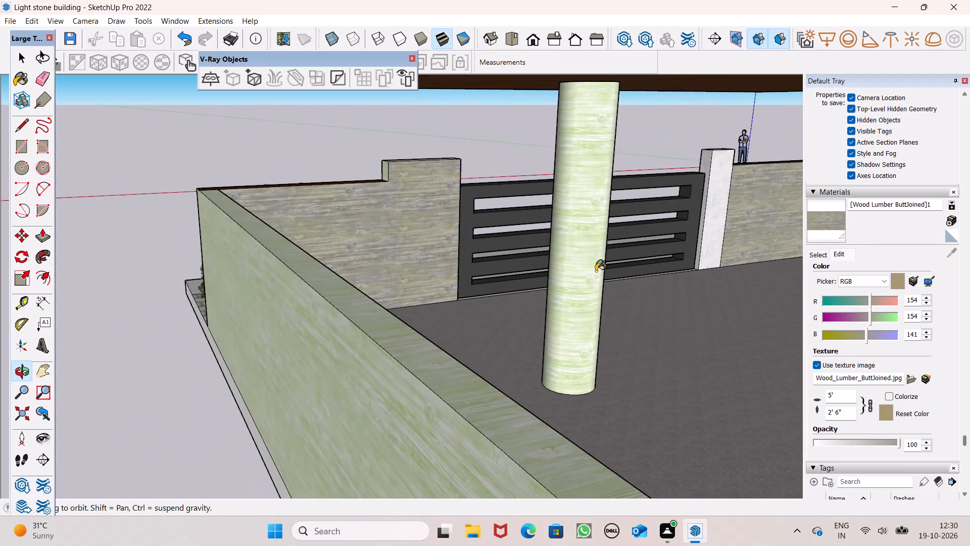
{"action": "scroll", "coordinate": [773, 285], "scroll_direction": "up", "scroll_amount": 1}
{"action": "scroll", "coordinate": [707, 251], "scroll_direction": "up", "scroll_amount": 2}
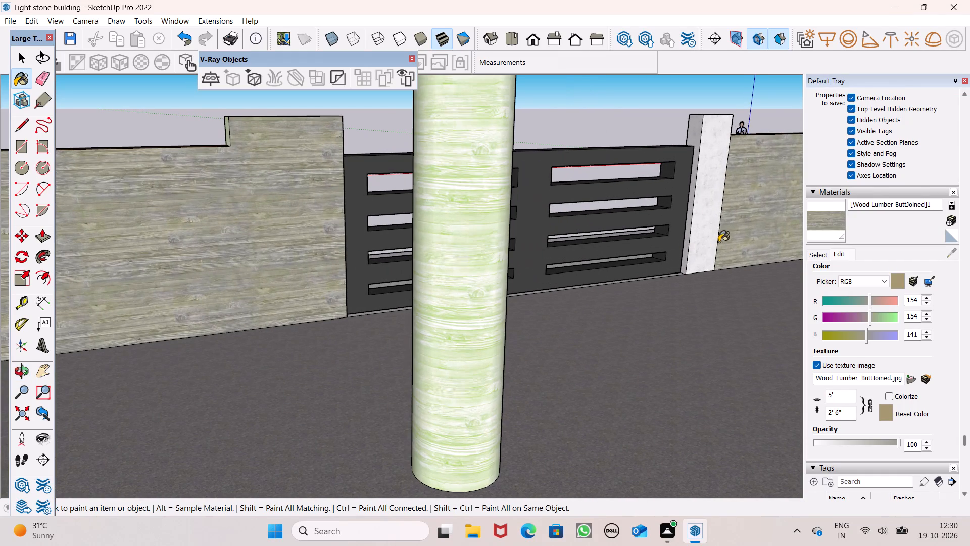
{"action": "scroll", "coordinate": [728, 213], "scroll_direction": "up", "scroll_amount": 3}
{"action": "left_click", "coordinate": [737, 213]}
{"action": "scroll", "coordinate": [663, 240], "scroll_direction": "down", "scroll_amount": 1}
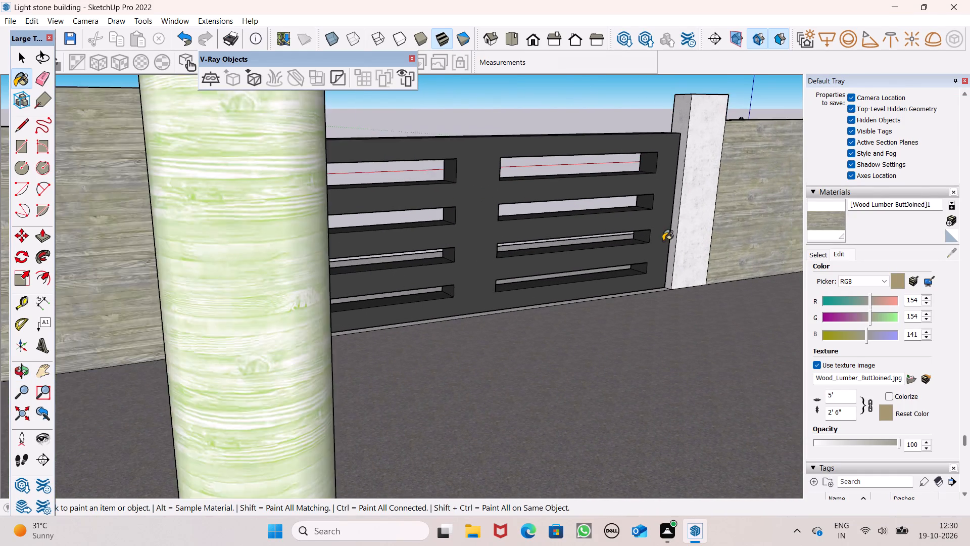
{"action": "scroll", "coordinate": [663, 241], "scroll_direction": "down", "scroll_amount": 2}
{"action": "scroll", "coordinate": [817, 324], "scroll_direction": "up", "scroll_amount": 2}
{"action": "scroll", "coordinate": [619, 291], "scroll_direction": "up", "scroll_amount": 1}
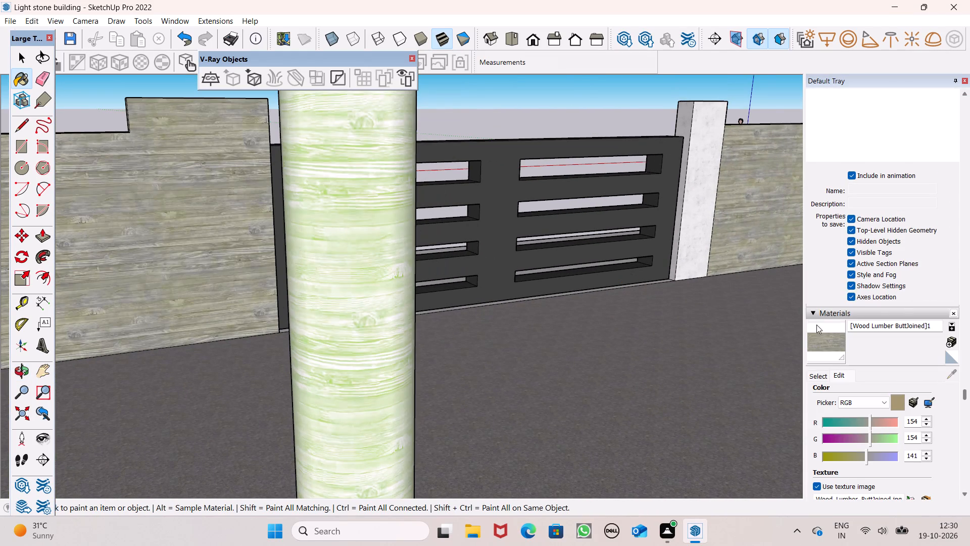
{"action": "scroll", "coordinate": [824, 331], "scroll_direction": "down", "scroll_amount": 1}
{"action": "left_click", "coordinate": [869, 380]}
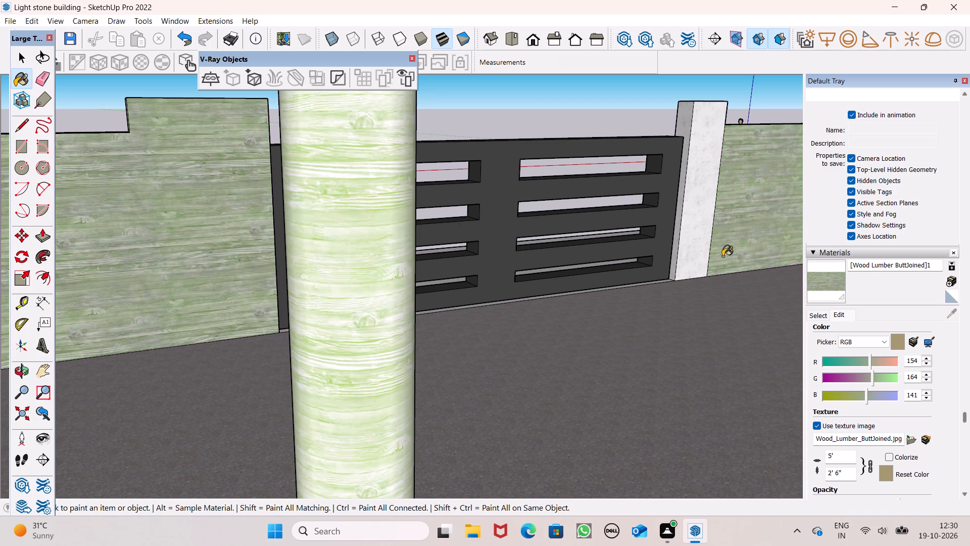
Examine the front compound wall, gate, white pillars and stone planter from outside and above for remaining finish issues.
{"action": "scroll", "coordinate": [715, 265], "scroll_direction": "down", "scroll_amount": 8}
{"action": "middle_click_drag", "start_coordinate": [480, 277], "coordinate": [719, 300]}
{"action": "middle_click_drag", "start_coordinate": [415, 295], "coordinate": [753, 269]}
{"action": "scroll", "coordinate": [748, 281], "scroll_direction": "up", "scroll_amount": 1}
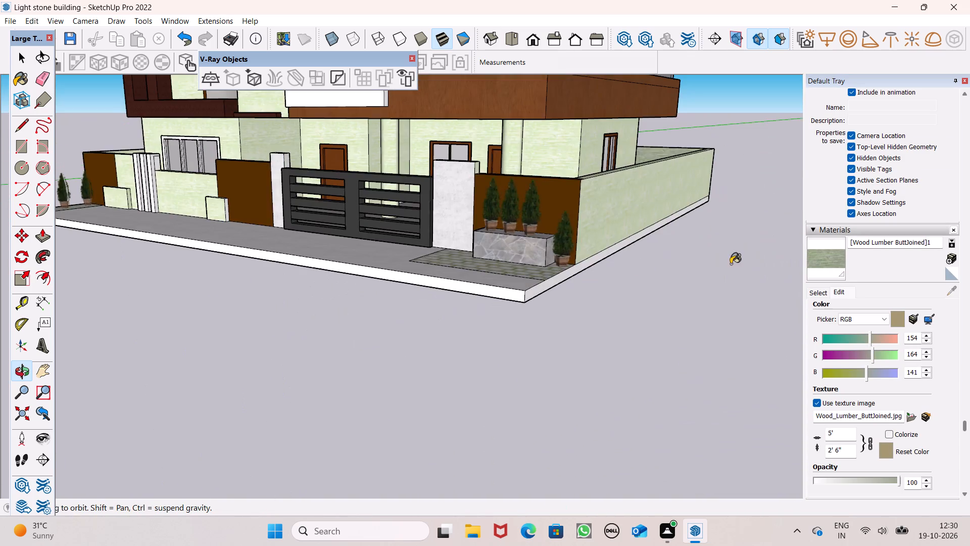
{"action": "middle_click_drag", "start_coordinate": [410, 301], "coordinate": [456, 311]}
{"action": "scroll", "coordinate": [456, 265], "scroll_direction": "up", "scroll_amount": 1}
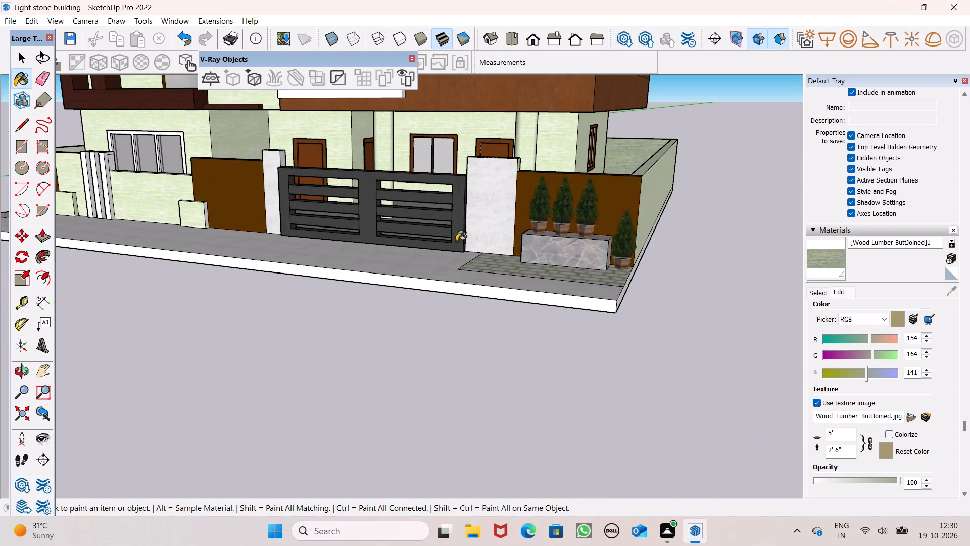
{"action": "scroll", "coordinate": [457, 254], "scroll_direction": "down", "scroll_amount": 4}
{"action": "middle_click_drag", "start_coordinate": [523, 289], "coordinate": [633, 301]}
{"action": "scroll", "coordinate": [634, 288], "scroll_direction": "up", "scroll_amount": 4}
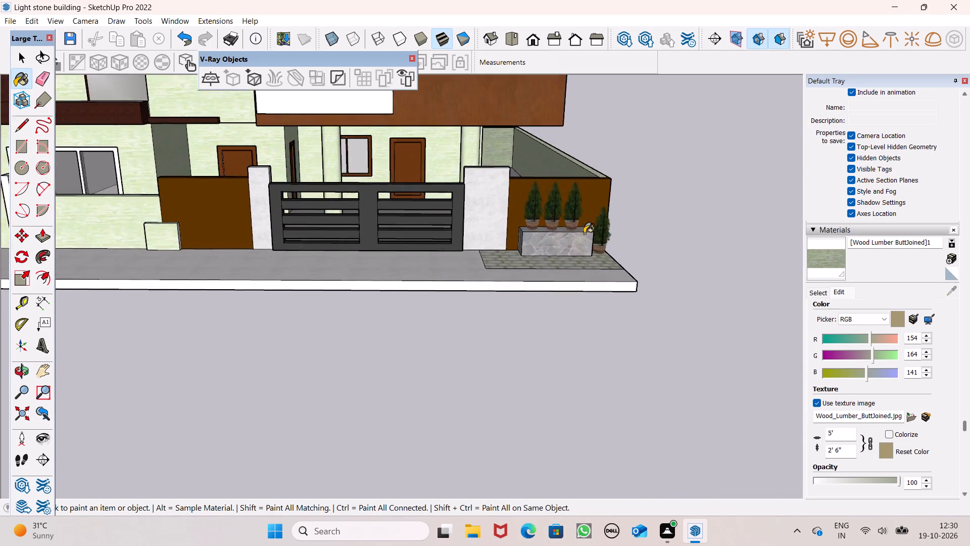
{"action": "scroll", "coordinate": [584, 234], "scroll_direction": "up", "scroll_amount": 3}
{"action": "scroll", "coordinate": [546, 174], "scroll_direction": "up", "scroll_amount": 7}
{"action": "scroll", "coordinate": [648, 176], "scroll_direction": "up", "scroll_amount": 1}
{"action": "middle_click_drag", "start_coordinate": [662, 221], "coordinate": [533, 307]}
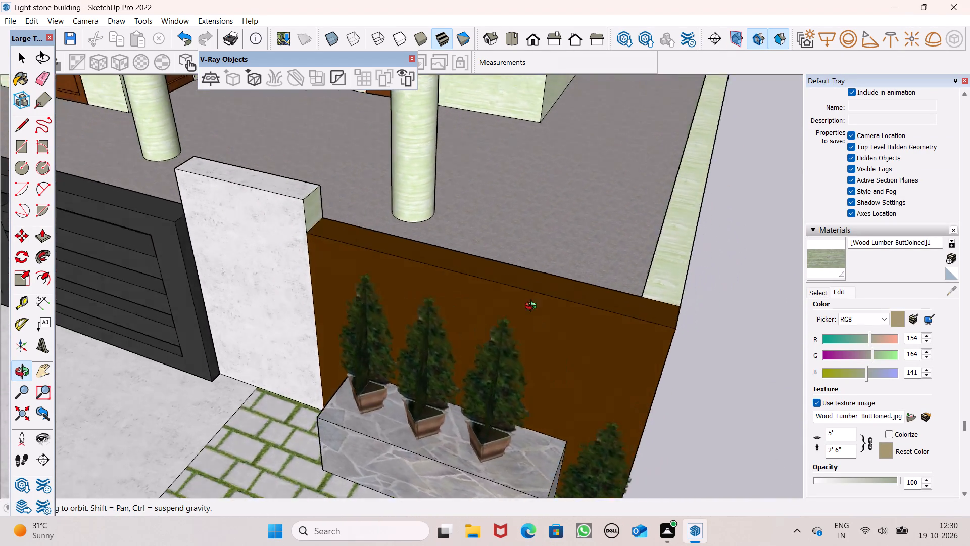
{"action": "middle_click_drag", "start_coordinate": [533, 307], "coordinate": [706, 271]}
{"action": "scroll", "coordinate": [708, 275], "scroll_direction": "down", "scroll_amount": 7}
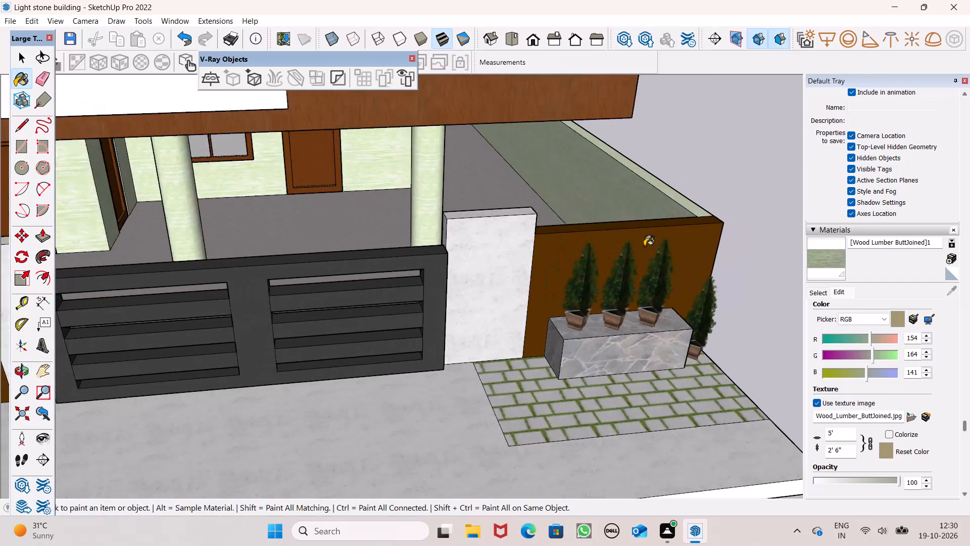
{"action": "scroll", "coordinate": [644, 246], "scroll_direction": "down", "scroll_amount": 2}
{"action": "middle_click_drag", "start_coordinate": [651, 312], "coordinate": [586, 236]}
{"action": "scroll", "coordinate": [594, 246], "scroll_direction": "up", "scroll_amount": 1}
{"action": "scroll", "coordinate": [568, 230], "scroll_direction": "down", "scroll_amount": 4}
{"action": "scroll", "coordinate": [363, 248], "scroll_direction": "down", "scroll_amount": 3}
Paint the underside of the site's base slab with Concrete Form 4x8 from the Asphalt and Concrete collection.
{"action": "middle_click_drag", "start_coordinate": [387, 291], "coordinate": [394, 240]}
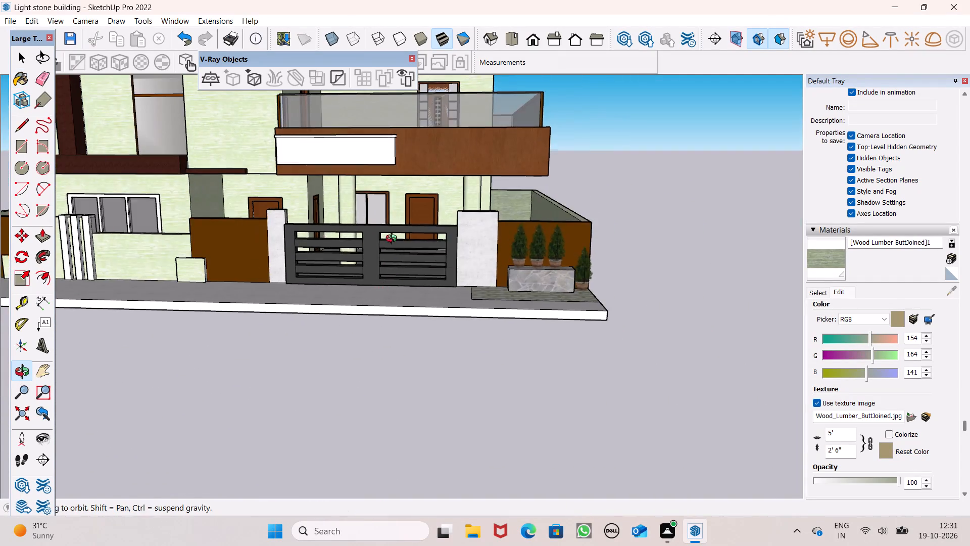
{"action": "middle_click_drag", "start_coordinate": [394, 240], "coordinate": [428, 130]}
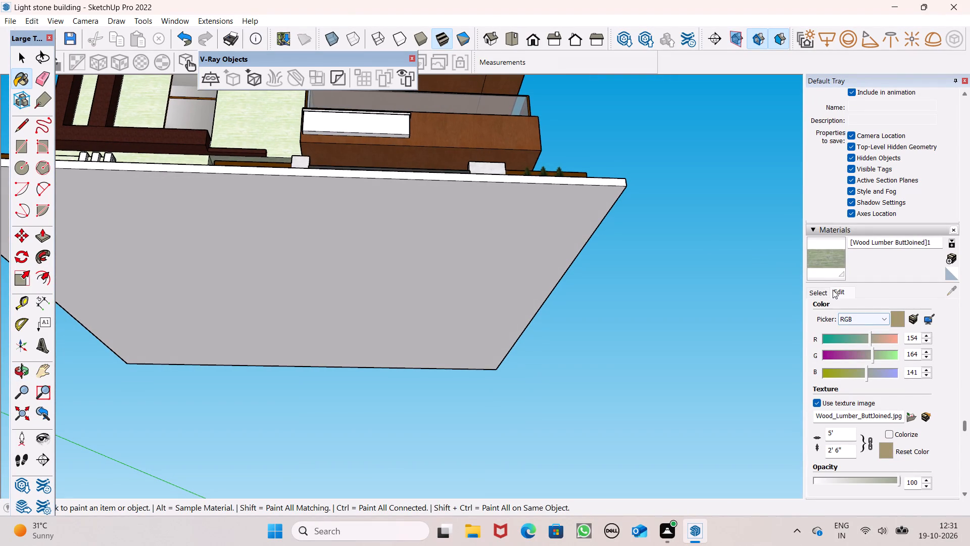
{"action": "left_click", "coordinate": [820, 291]}
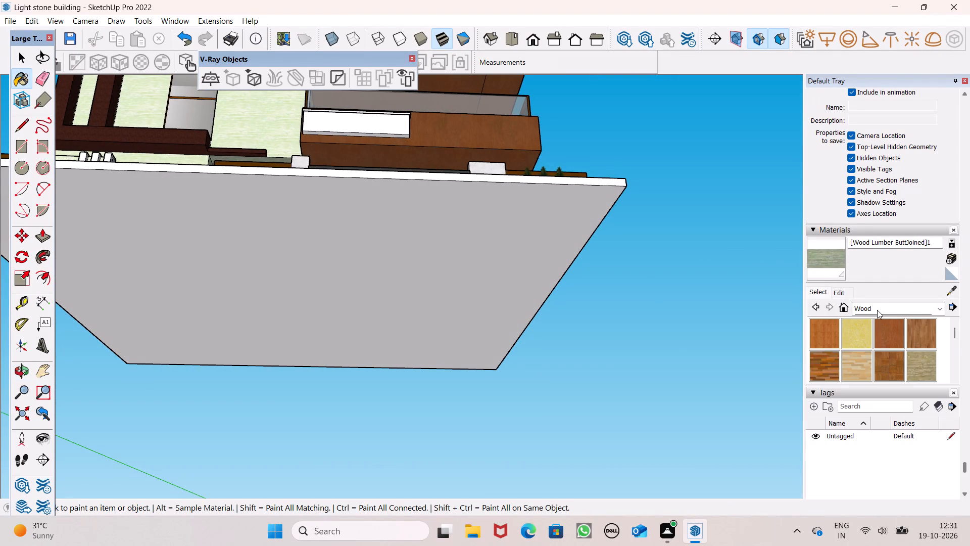
{"action": "left_click", "coordinate": [879, 306]}
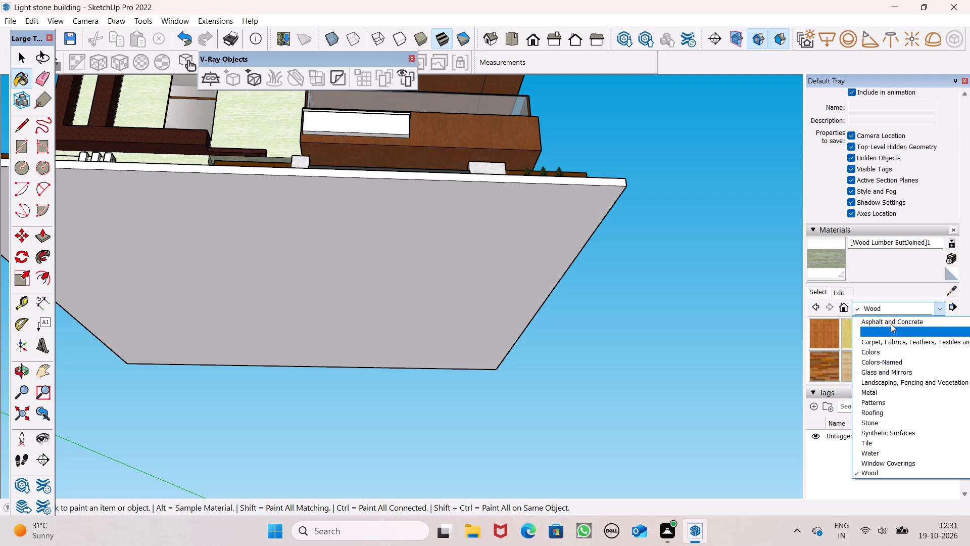
{"action": "left_click", "coordinate": [891, 322]}
{"action": "left_click", "coordinate": [858, 365]}
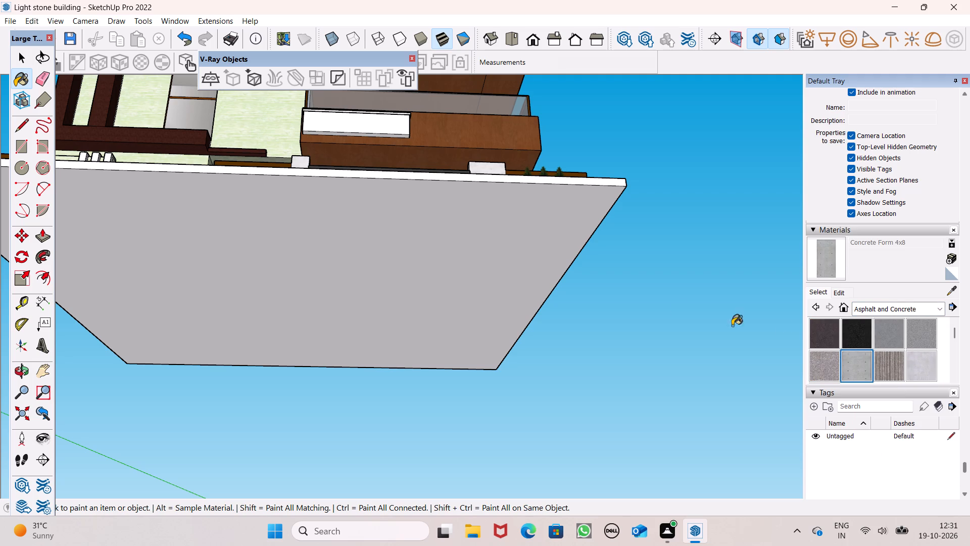
{"action": "left_click", "coordinate": [525, 264]}
Paint the base slab's white front edge and the adjoining side edge by the stone planter with Concrete Form 4x8.
{"action": "scroll", "coordinate": [567, 235], "scroll_direction": "up", "scroll_amount": 1}
{"action": "middle_click_drag", "start_coordinate": [570, 244], "coordinate": [563, 320]}
{"action": "scroll", "coordinate": [548, 264], "scroll_direction": "up", "scroll_amount": 6}
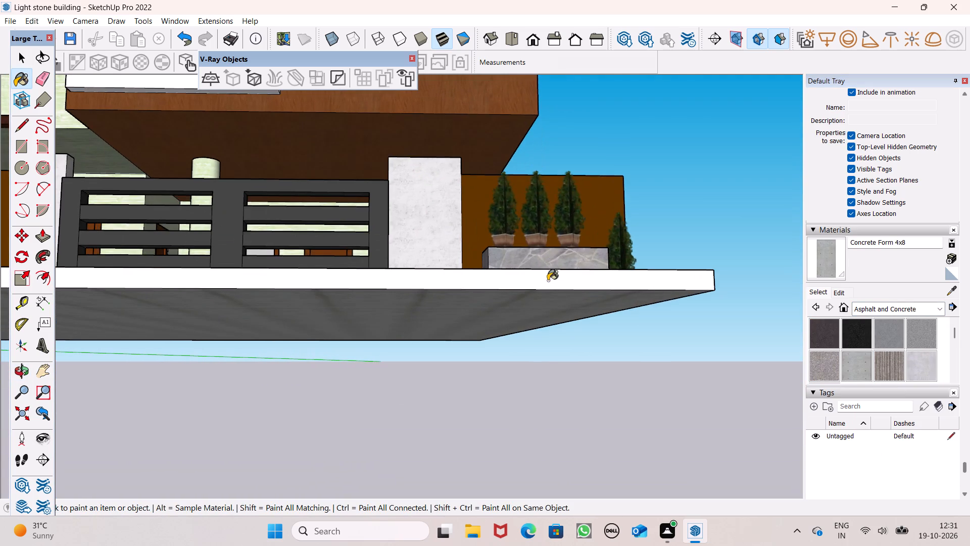
{"action": "left_click", "coordinate": [551, 280]}
{"action": "scroll", "coordinate": [598, 244], "scroll_direction": "down", "scroll_amount": 4}
{"action": "middle_click_drag", "start_coordinate": [630, 275], "coordinate": [422, 277]}
{"action": "scroll", "coordinate": [452, 262], "scroll_direction": "up", "scroll_amount": 5}
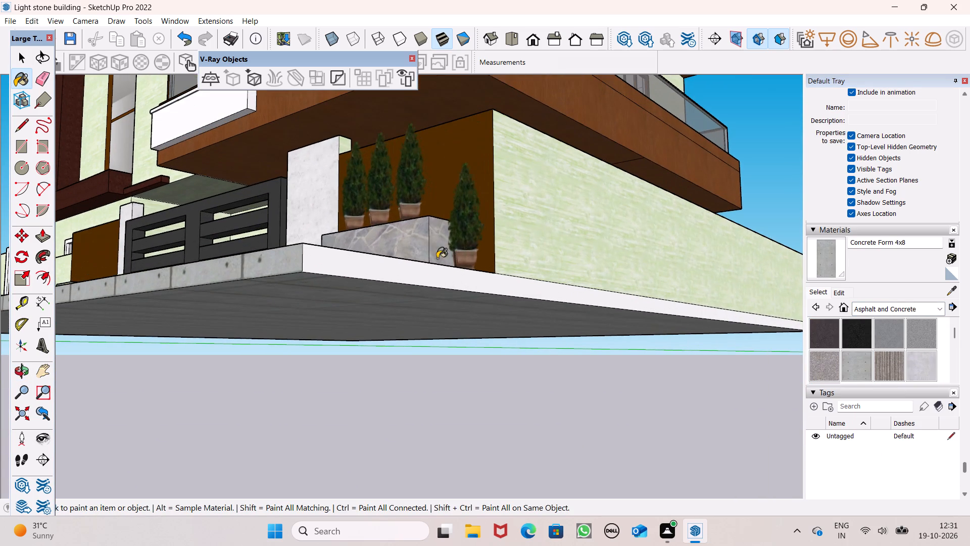
{"action": "left_click", "coordinate": [410, 281]}
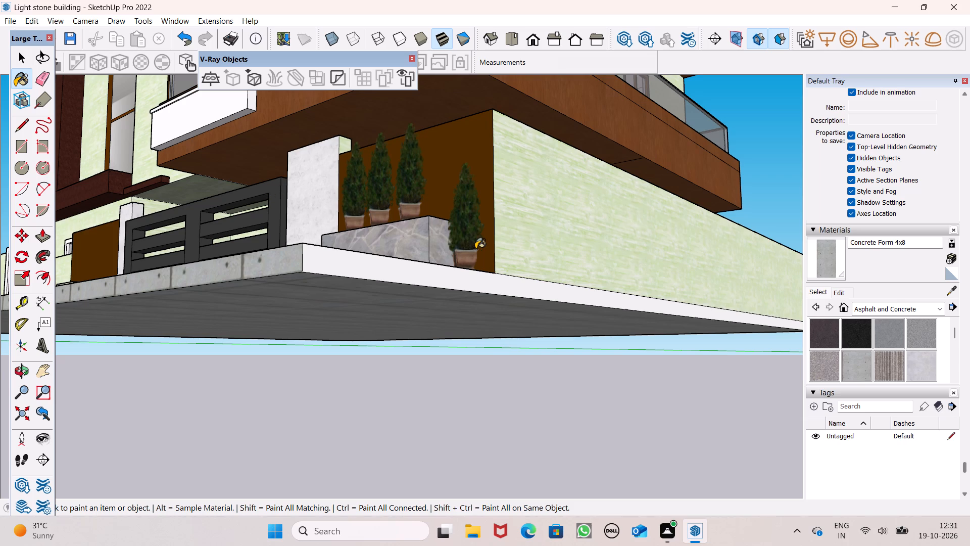
Paint the base slab's white side edge on the side opposite the stone planter with Concrete Form 4x8.
{"action": "scroll", "coordinate": [506, 206], "scroll_direction": "down", "scroll_amount": 10}
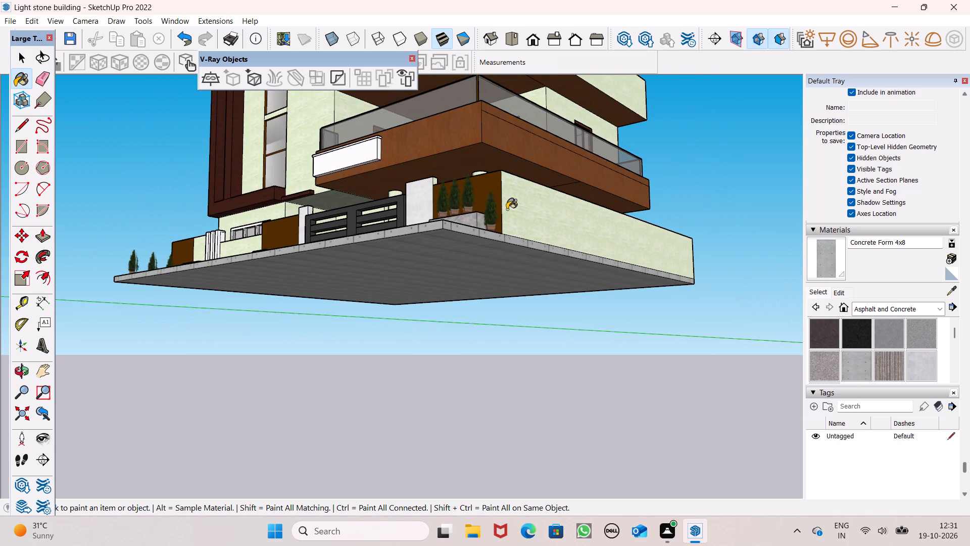
{"action": "middle_click_drag", "start_coordinate": [320, 232], "coordinate": [808, 281]}
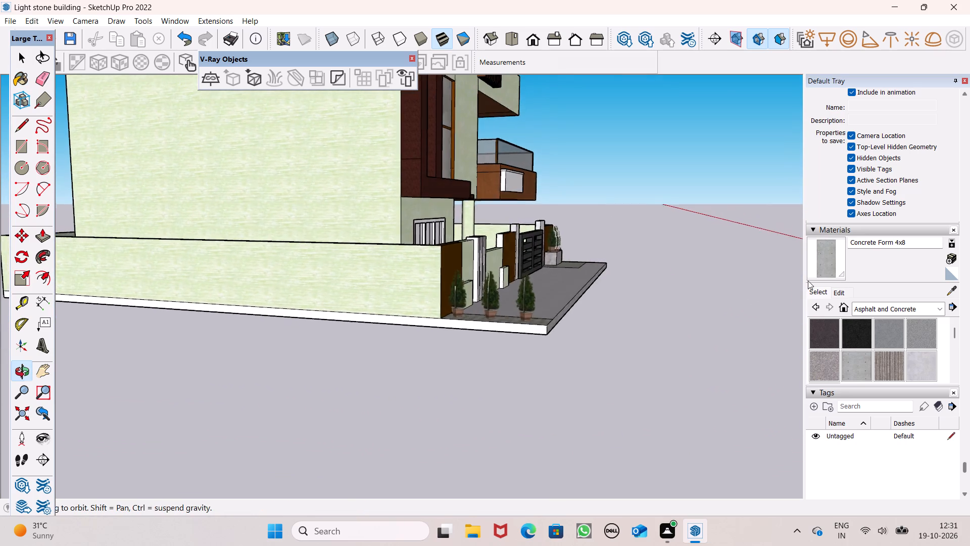
{"action": "middle_click_drag", "start_coordinate": [808, 281], "coordinate": [843, 291]}
{"action": "scroll", "coordinate": [475, 302], "scroll_direction": "up", "scroll_amount": 5}
{"action": "left_click_drag", "start_coordinate": [486, 330], "coordinate": [493, 328]}
Paint the white rear edge of the base slab with Concrete Form 4x8 and finish painting.
{"action": "middle_click_drag", "start_coordinate": [490, 344], "coordinate": [565, 142]}
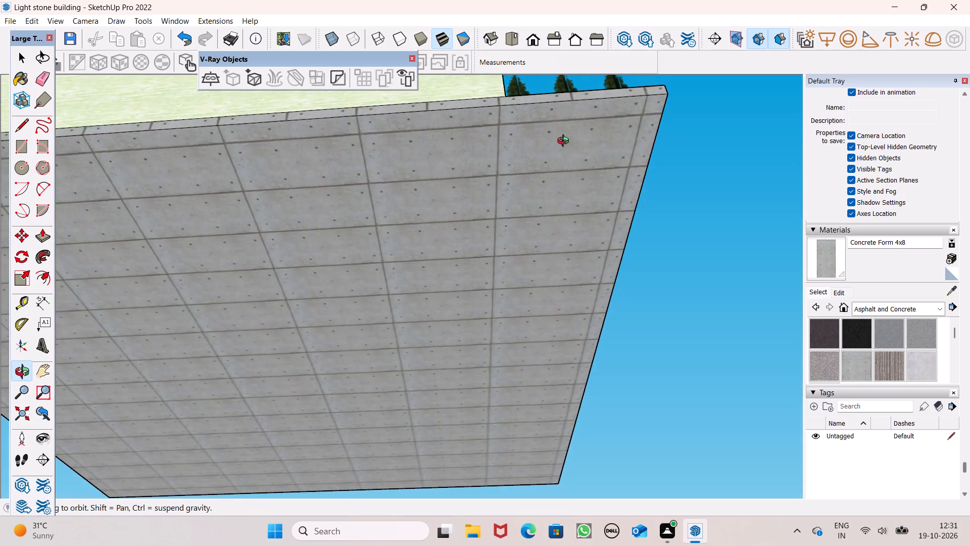
{"action": "middle_click_drag", "start_coordinate": [565, 142], "coordinate": [929, 315]}
{"action": "scroll", "coordinate": [638, 258], "scroll_direction": "down", "scroll_amount": 3}
{"action": "left_click_drag", "start_coordinate": [587, 295], "coordinate": [591, 295]}
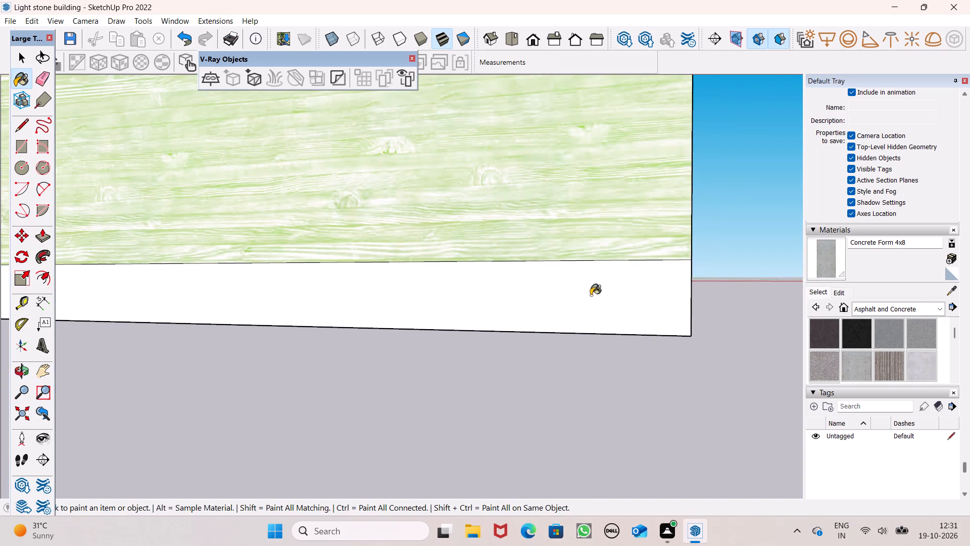
{"action": "left_click_drag", "start_coordinate": [591, 295], "coordinate": [591, 295]}
{"action": "scroll", "coordinate": [603, 275], "scroll_direction": "down", "scroll_amount": 4}
{"action": "middle_click_drag", "start_coordinate": [579, 297], "coordinate": [149, 297]}
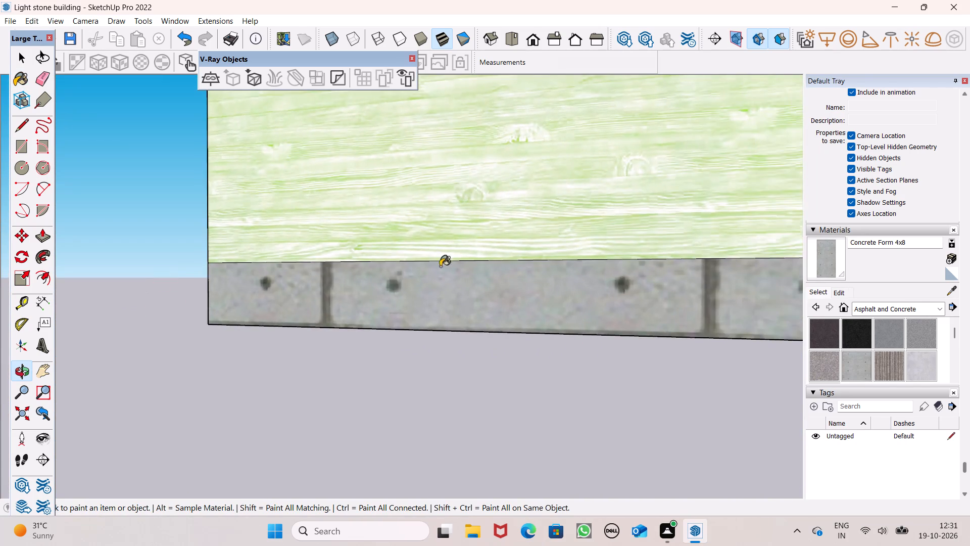
{"action": "scroll", "coordinate": [449, 288], "scroll_direction": "down", "scroll_amount": 20}
{"action": "scroll", "coordinate": [449, 288], "scroll_direction": "down", "scroll_amount": 15}
{"action": "middle_click_drag", "start_coordinate": [664, 245], "coordinate": [647, 253]}
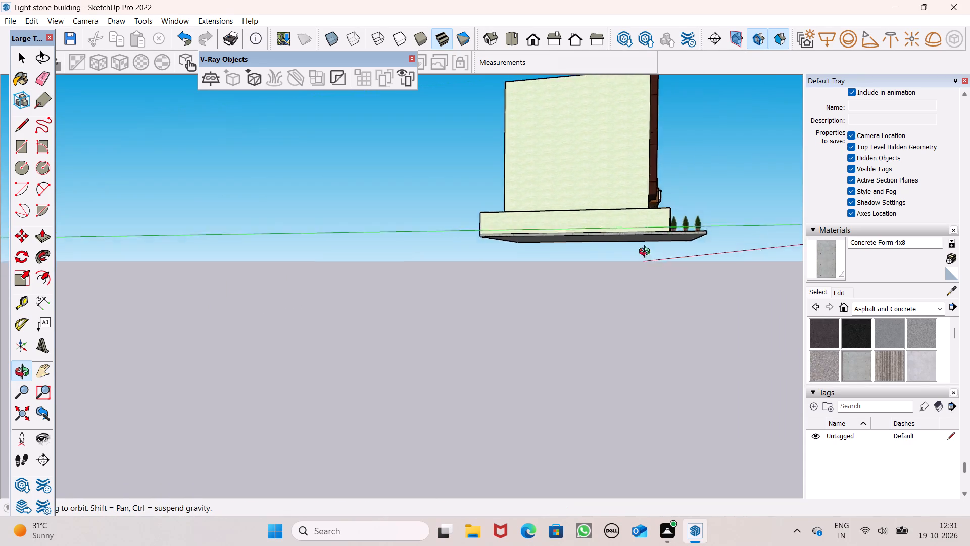
{"action": "middle_click_drag", "start_coordinate": [647, 253], "coordinate": [361, 305]}
{"action": "key", "text": "space"}
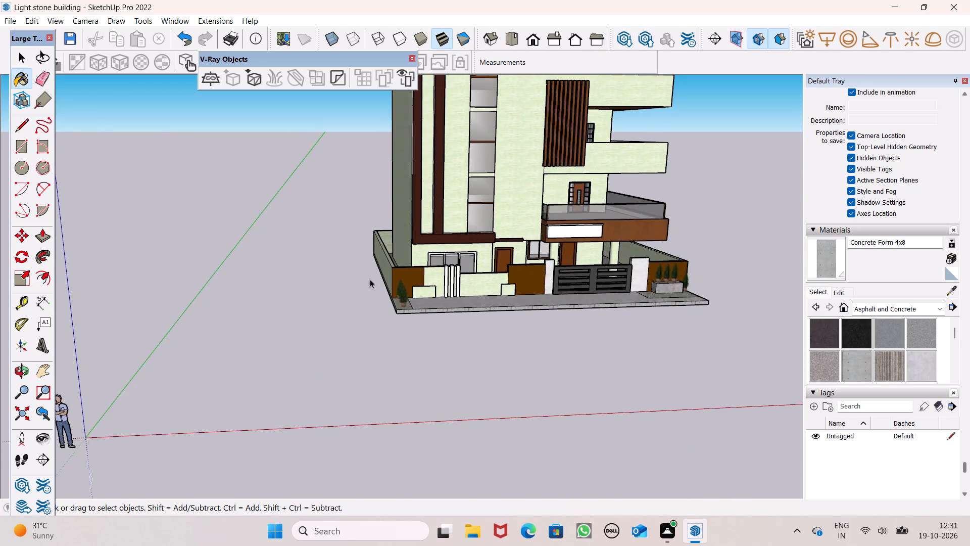
Save the painted building model under its existing file name.
{"action": "scroll", "coordinate": [370, 279], "scroll_direction": "down", "scroll_amount": 3}
{"action": "scroll", "coordinate": [671, 192], "scroll_direction": "up", "scroll_amount": 1}
{"action": "scroll", "coordinate": [567, 261], "scroll_direction": "down", "scroll_amount": 4}
{"action": "middle_click_drag", "start_coordinate": [559, 239], "coordinate": [557, 188]}
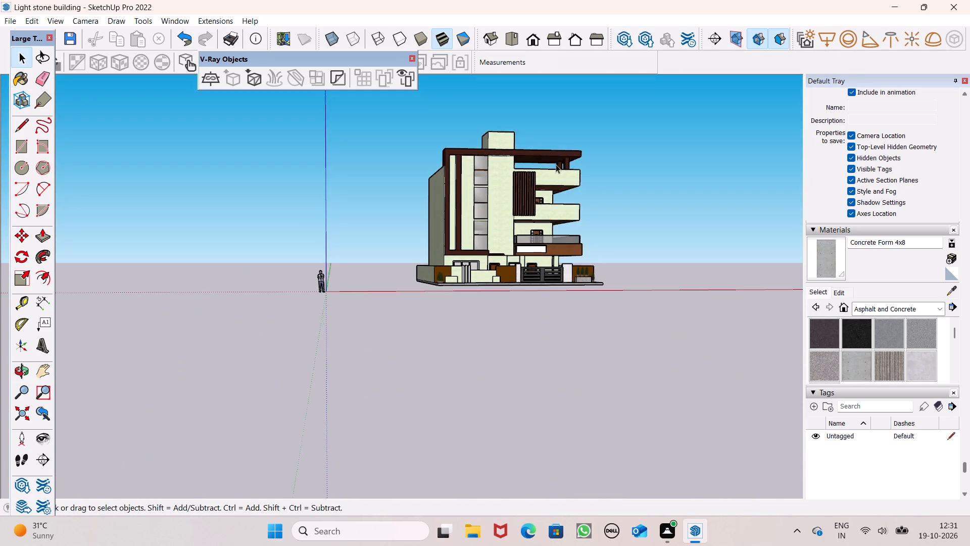
{"action": "scroll", "coordinate": [563, 123], "scroll_direction": "up", "scroll_amount": 9}
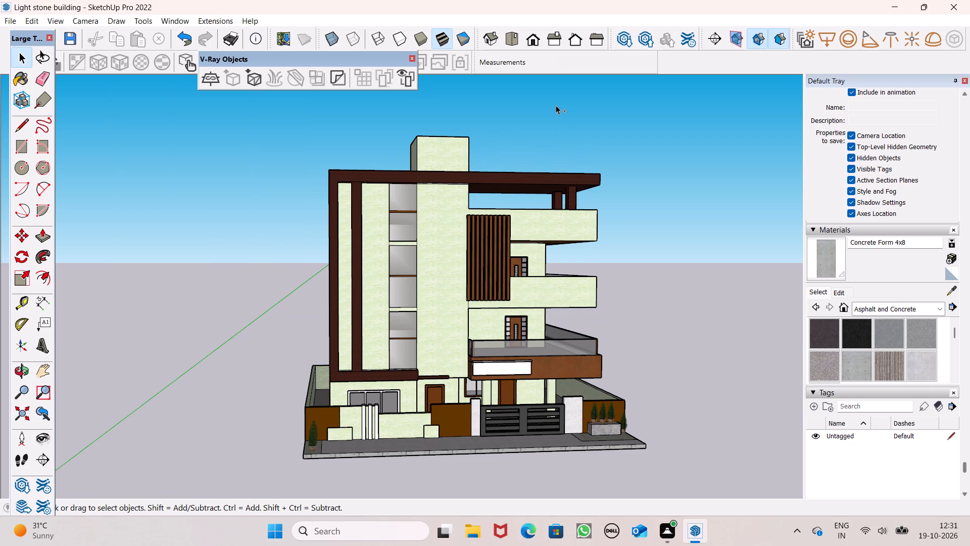
{"action": "key", "text": "ctrl+s"}
Export the building's full front view as a 2D graphic in JPEG format, named Light stone building, to the Documents folder.
{"action": "middle_click_drag", "start_coordinate": [656, 230], "coordinate": [604, 257]}
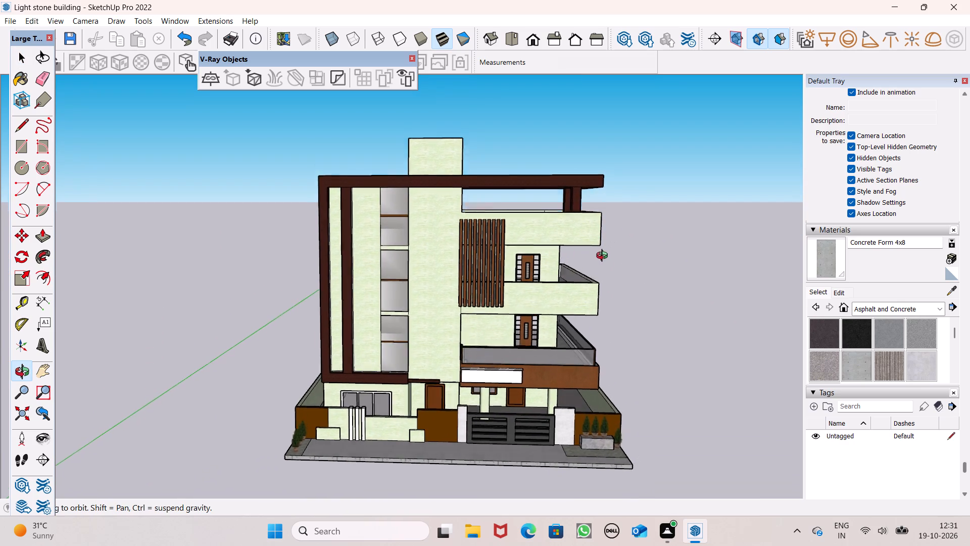
{"action": "middle_click_drag", "start_coordinate": [604, 257], "coordinate": [596, 260]}
{"action": "scroll", "coordinate": [596, 257], "scroll_direction": "up", "scroll_amount": 1}
{"action": "middle_click_drag", "start_coordinate": [595, 252], "coordinate": [604, 232]}
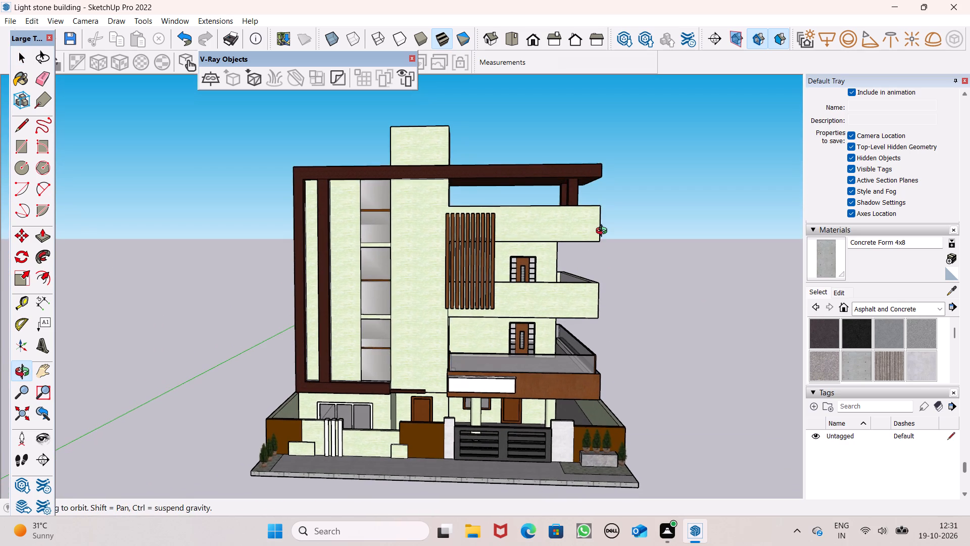
{"action": "middle_click_drag", "start_coordinate": [604, 232], "coordinate": [604, 231]}
{"action": "scroll", "coordinate": [604, 231], "scroll_direction": "up", "scroll_amount": 1}
{"action": "middle_click", "coordinate": [604, 231]}
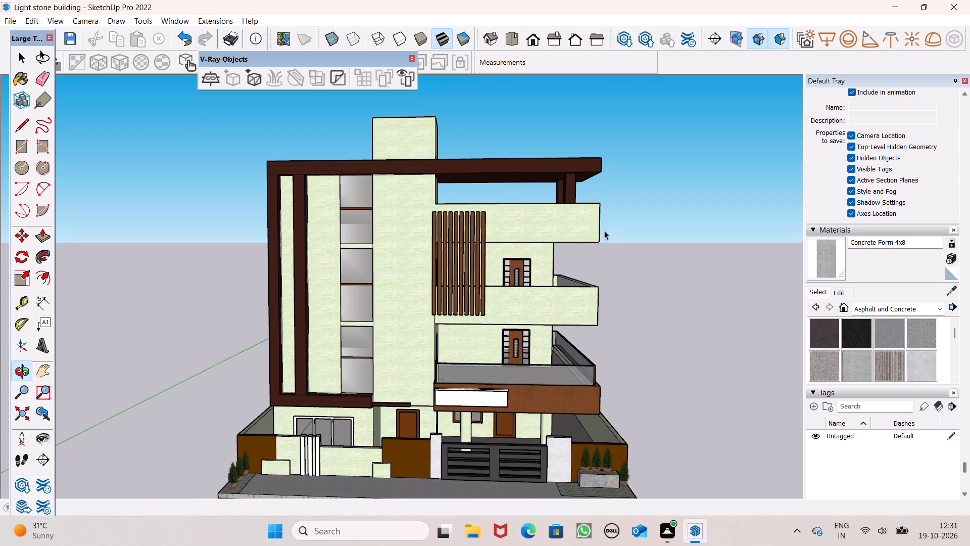
{"action": "scroll", "coordinate": [613, 231], "scroll_direction": "down", "scroll_amount": 1}
{"action": "middle_click_drag", "start_coordinate": [645, 253], "coordinate": [649, 240]}
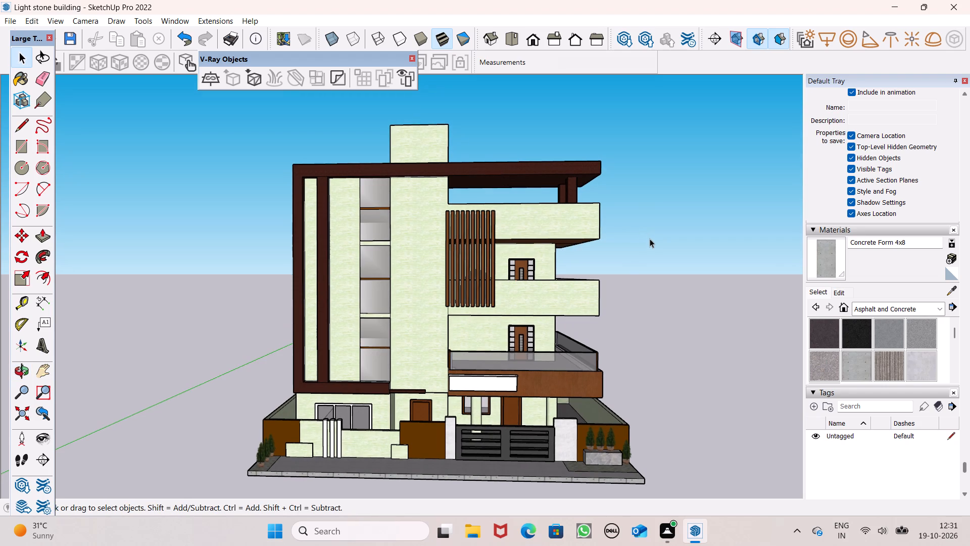
{"action": "scroll", "coordinate": [432, 351], "scroll_direction": "up", "scroll_amount": 1}
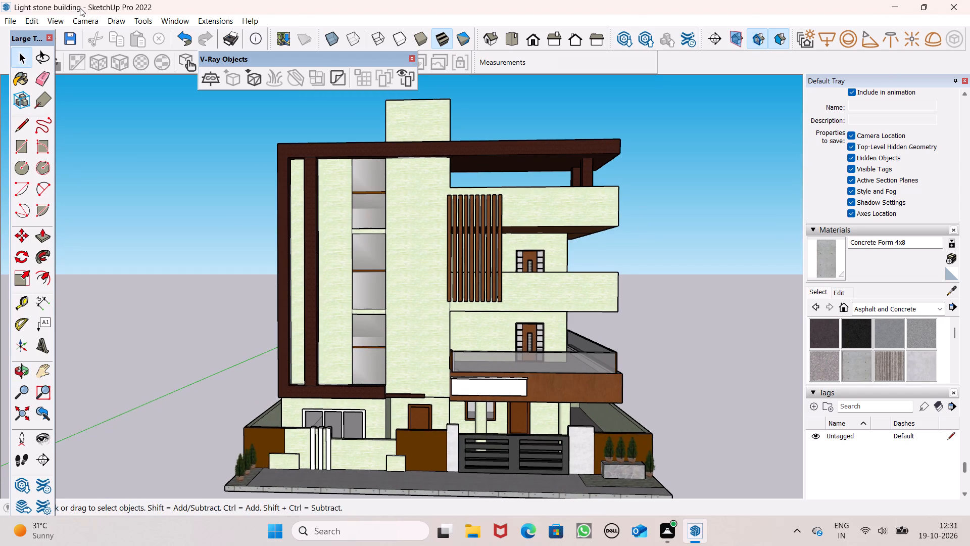
{"action": "left_click", "coordinate": [8, 20]}
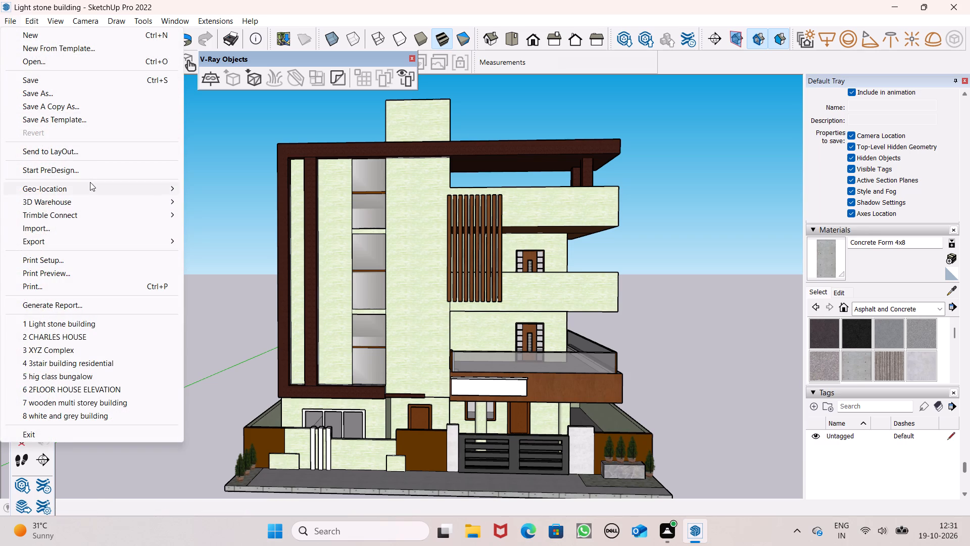
{"action": "left_click", "coordinate": [59, 247]}
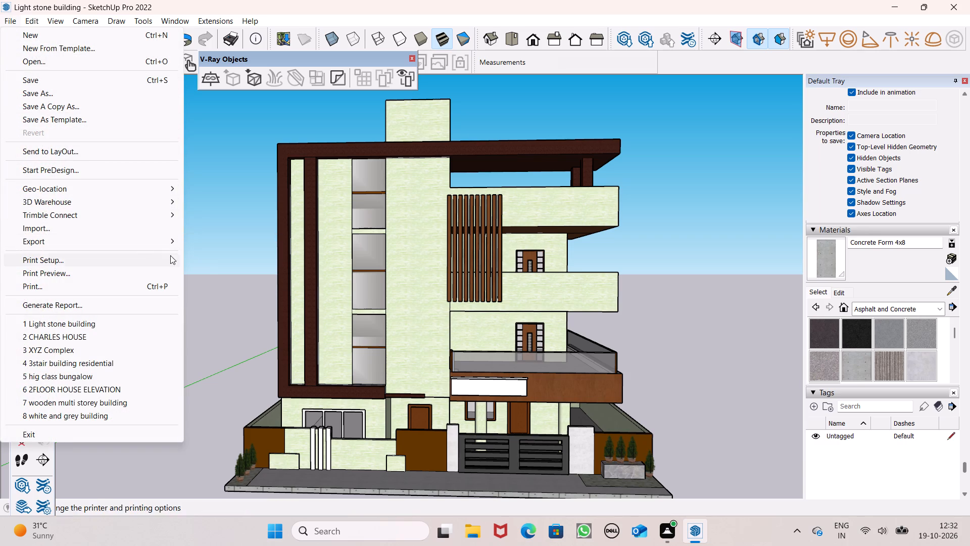
{"action": "left_click", "coordinate": [120, 243]}
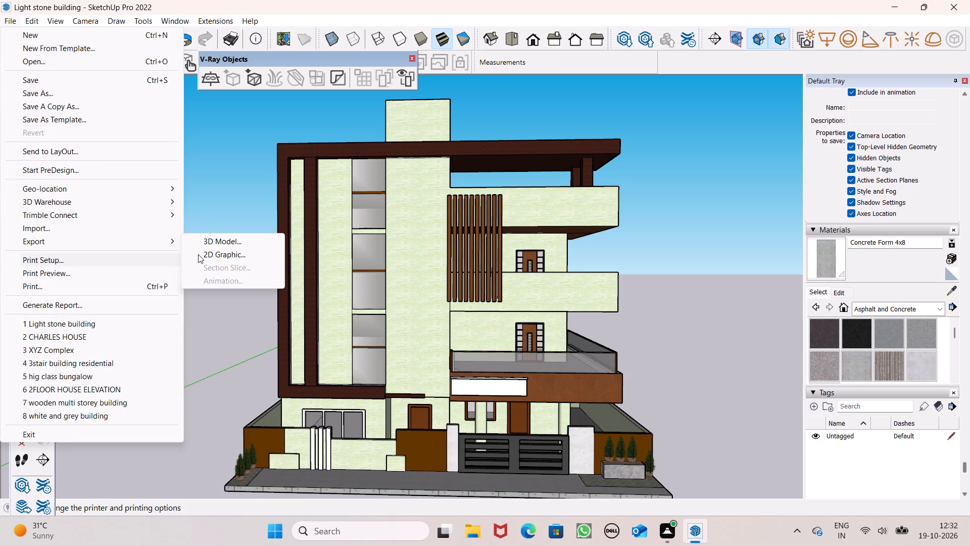
{"action": "left_click", "coordinate": [201, 254]}
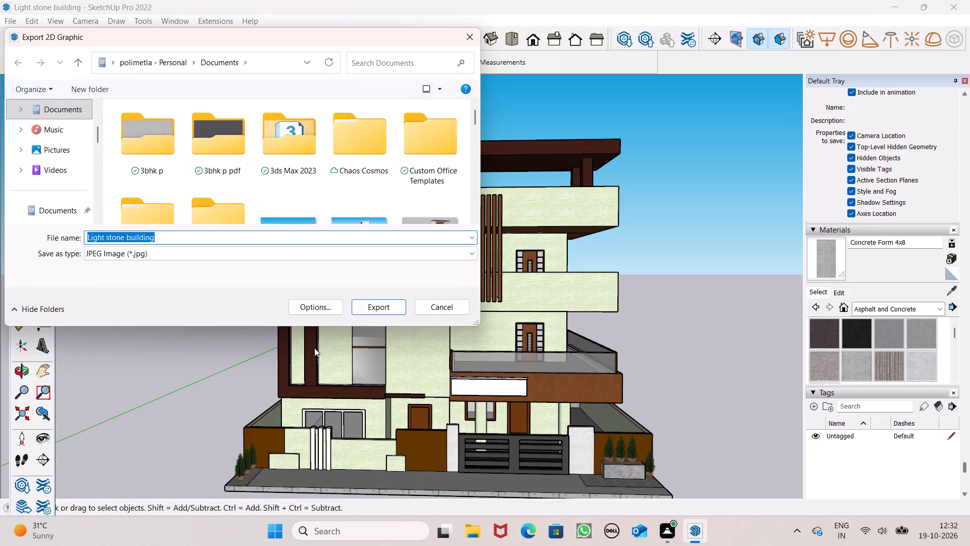
{"action": "left_click", "coordinate": [386, 305]}
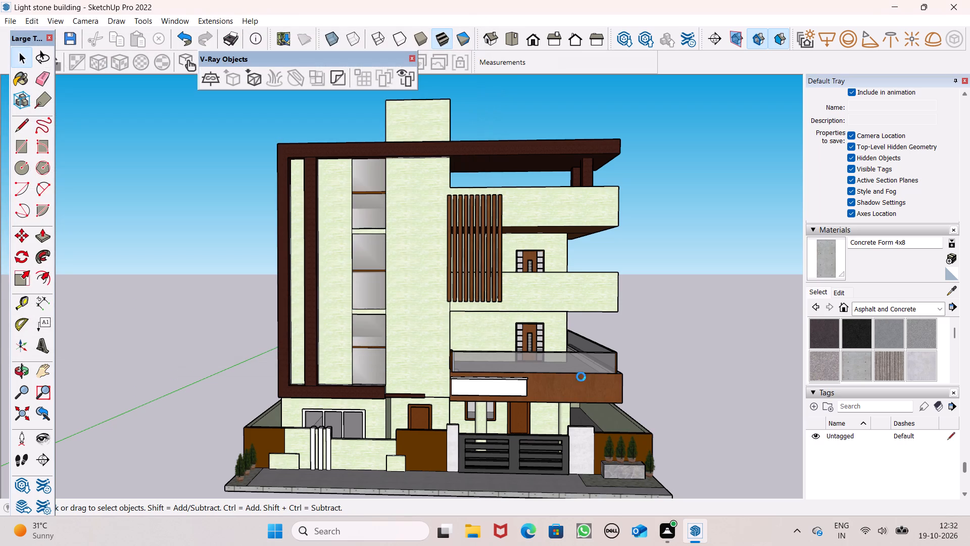